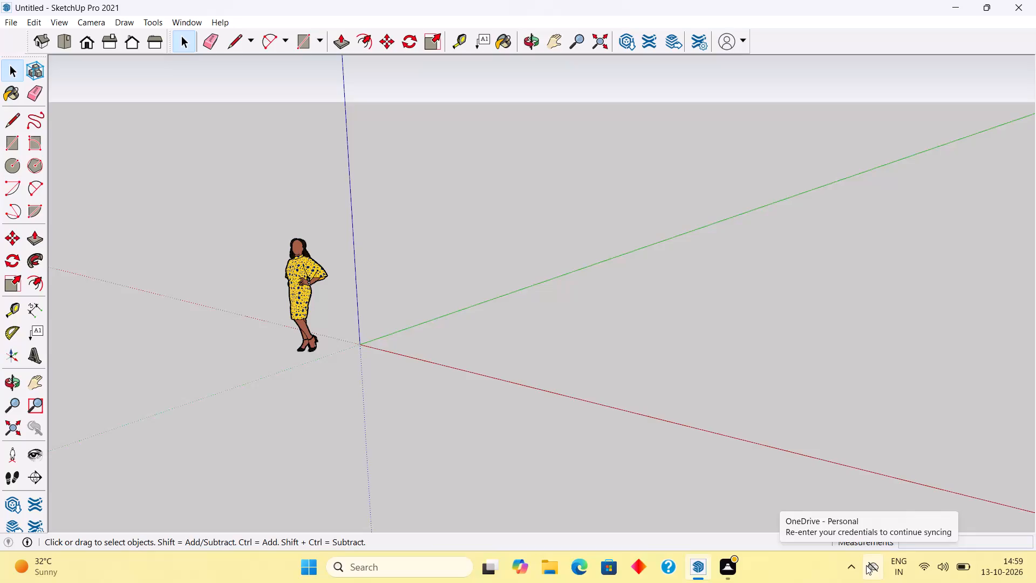
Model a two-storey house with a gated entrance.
Delete the default human scale figure beside the origin.
{"action": "scroll", "coordinate": [846, 551], "scroll_direction": "down", "scroll_amount": 4}
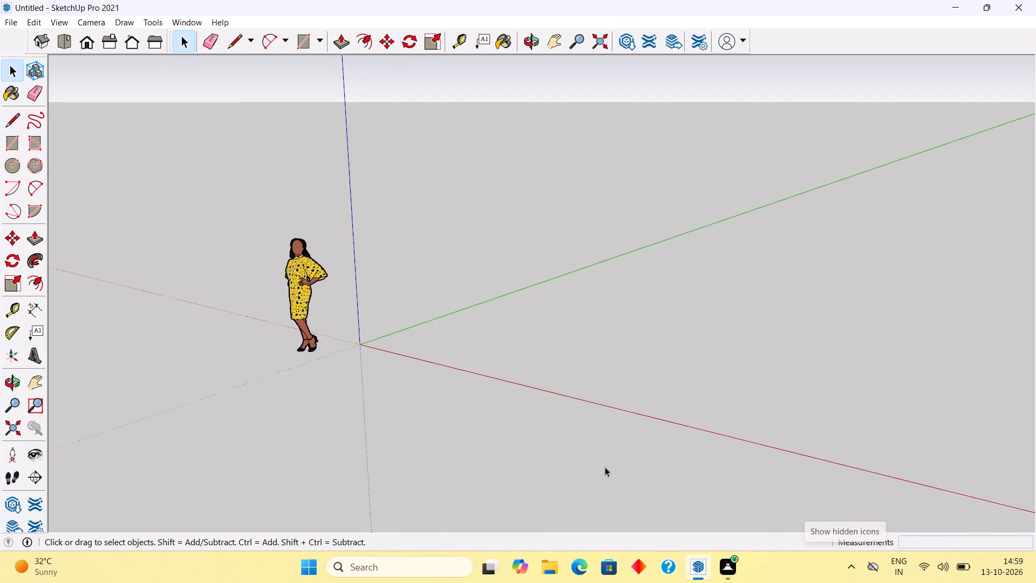
{"action": "scroll", "coordinate": [605, 467], "scroll_direction": "down", "scroll_amount": 7}
{"action": "middle_click_drag", "start_coordinate": [525, 448], "coordinate": [848, 441]}
{"action": "middle_click_drag", "start_coordinate": [815, 337], "coordinate": [663, 396]}
{"action": "left_click", "coordinate": [492, 395]}
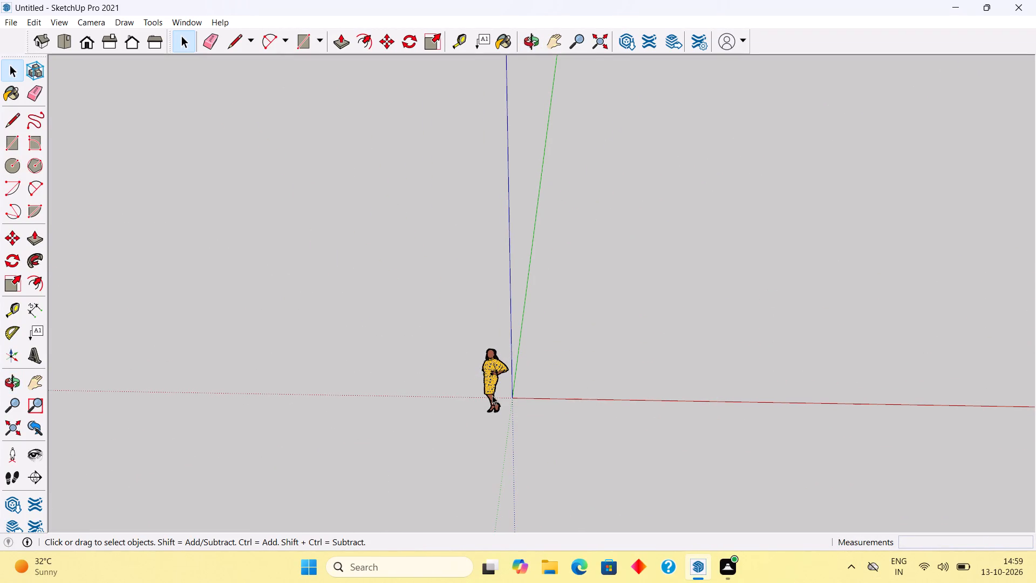
{"action": "key", "text": "Delete"}
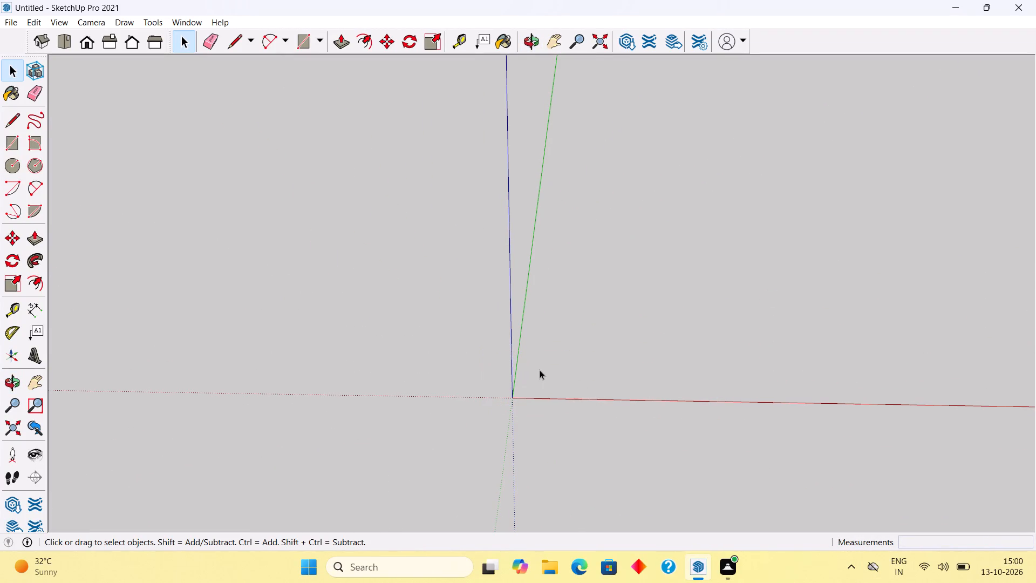
Draw a 30' by 20' rectangle on the ground plane near the origin, with its long side along the red axis.
{"action": "middle_click_drag", "start_coordinate": [540, 370], "coordinate": [482, 412], "text": "shift"}
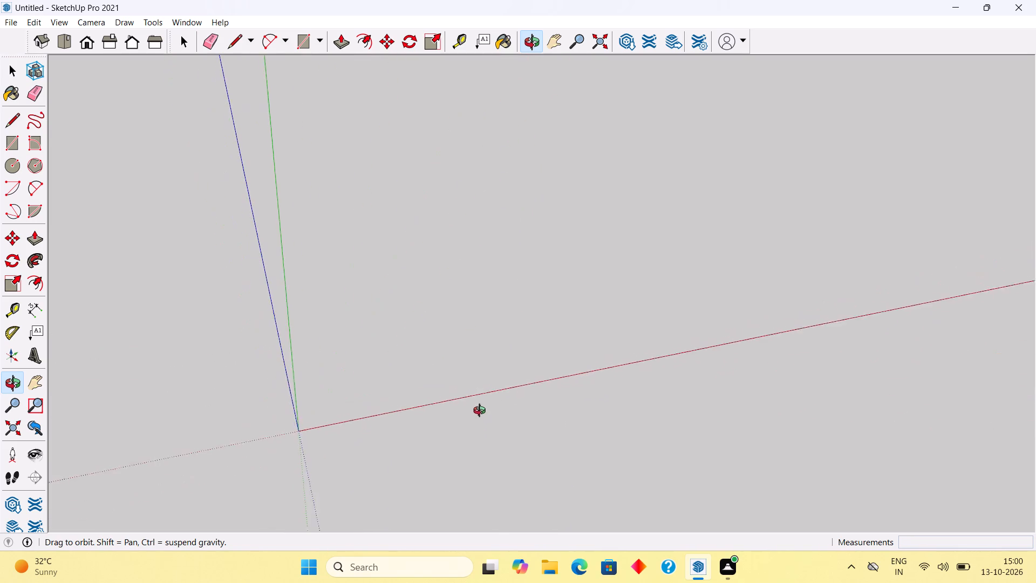
{"action": "middle_click_drag", "start_coordinate": [482, 412], "coordinate": [469, 388], "text": "shift"}
{"action": "scroll", "coordinate": [544, 250], "scroll_direction": "up", "scroll_amount": 5}
{"action": "scroll", "coordinate": [561, 291], "scroll_direction": "down", "scroll_amount": 2}
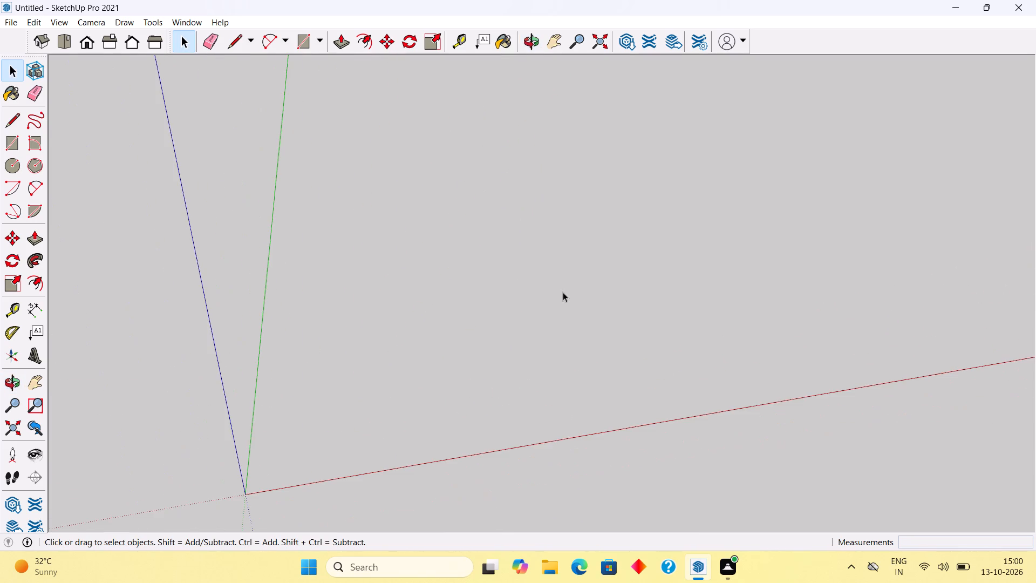
{"action": "scroll", "coordinate": [563, 292], "scroll_direction": "down", "scroll_amount": 1}
{"action": "middle_click_drag", "start_coordinate": [615, 324], "coordinate": [576, 316]}
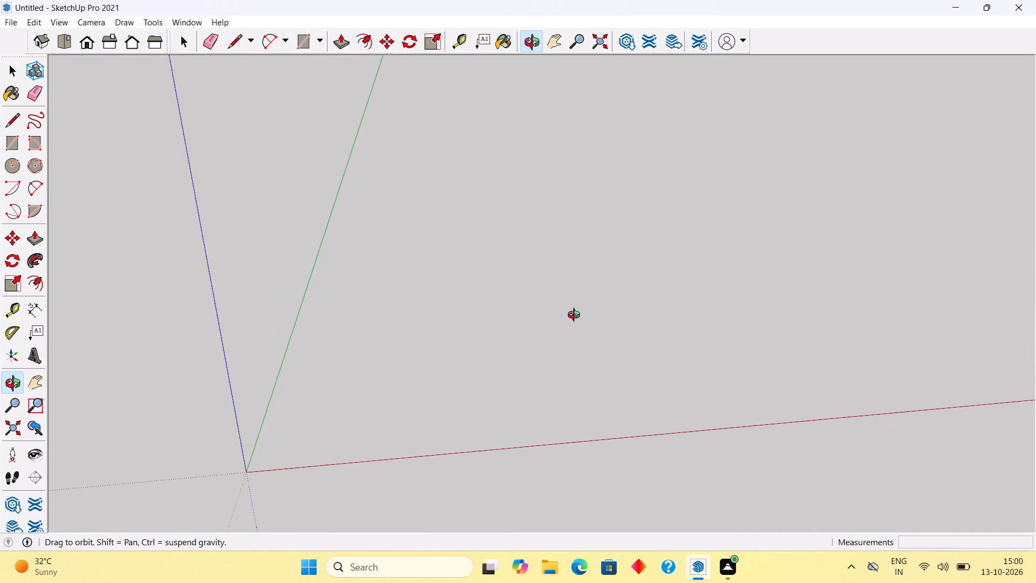
{"action": "middle_click_drag", "start_coordinate": [576, 316], "coordinate": [575, 353]}
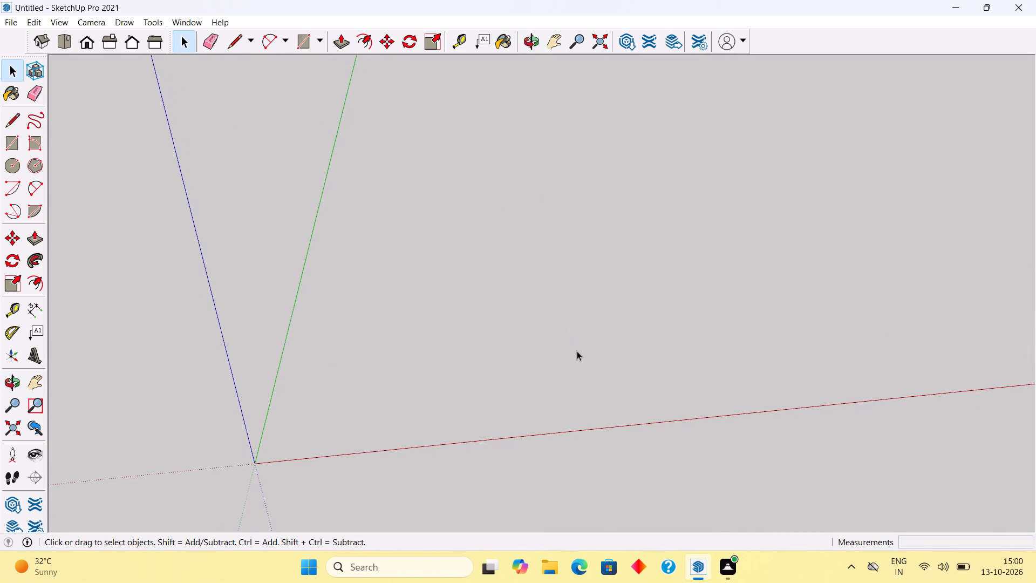
{"action": "key", "text": "r"}
{"action": "left_click", "coordinate": [358, 266]}
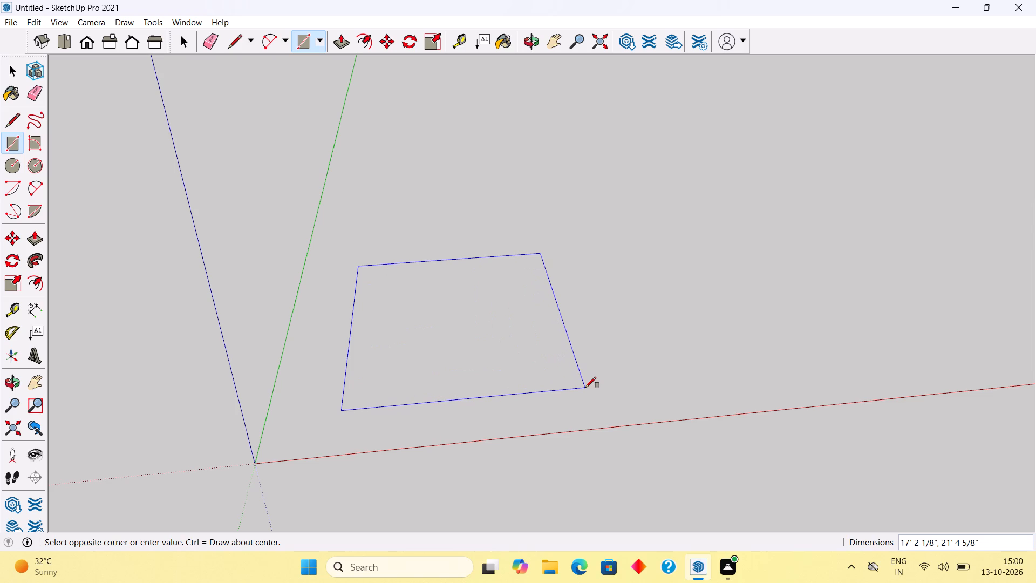
{"action": "type", "text": "20',"}
{"action": "key", "text": "BackSpace"}
{"action": "key", "text": "BackSpace"}
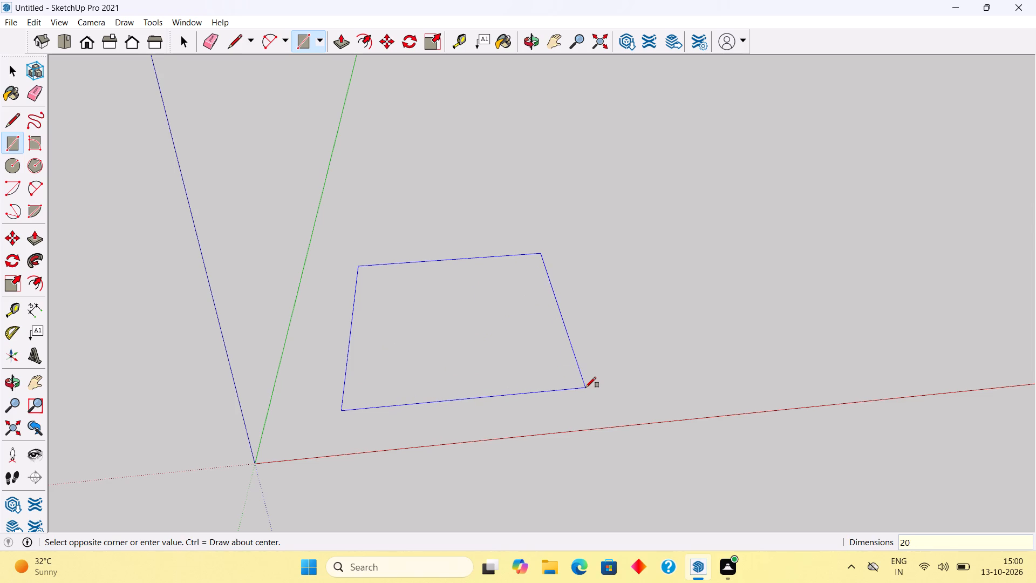
{"action": "key", "text": "BackSpace"}
{"action": "key", "text": "BackSpace"}
{"action": "type", "text": "30',20'"}
{"action": "key", "text": "Return"}
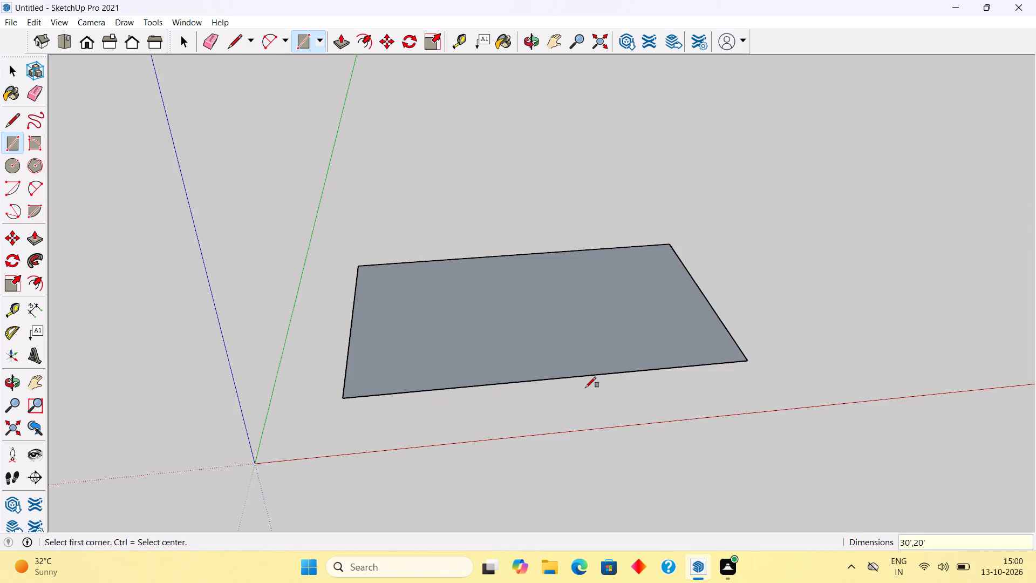
{"action": "key", "text": "space"}
Push/Pull the rectangle upward by 1' into a base slab.
{"action": "middle_click_drag", "start_coordinate": [589, 338], "coordinate": [564, 451]}
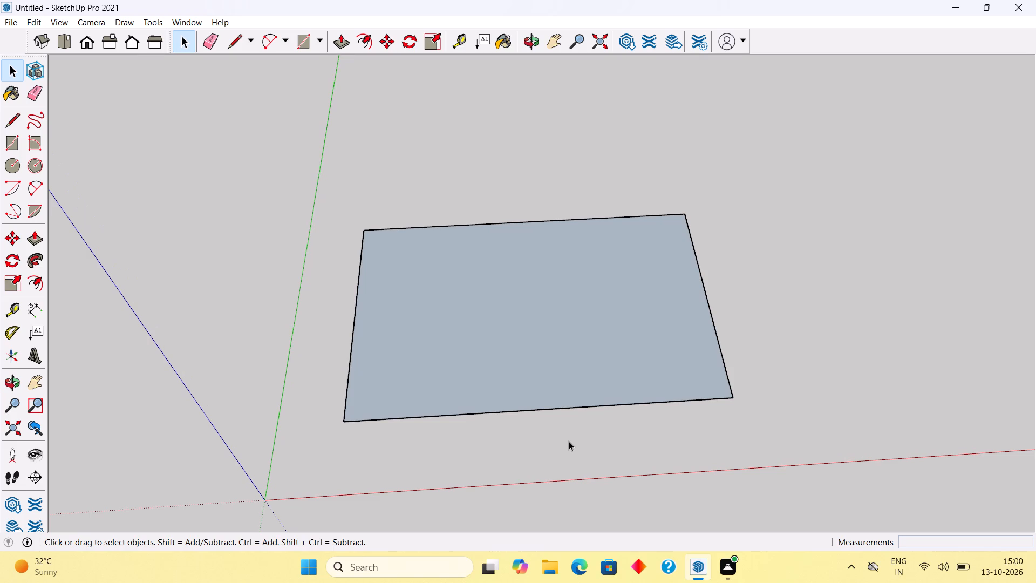
{"action": "left_click", "coordinate": [569, 441]}
{"action": "triple_click", "coordinate": [564, 381]}
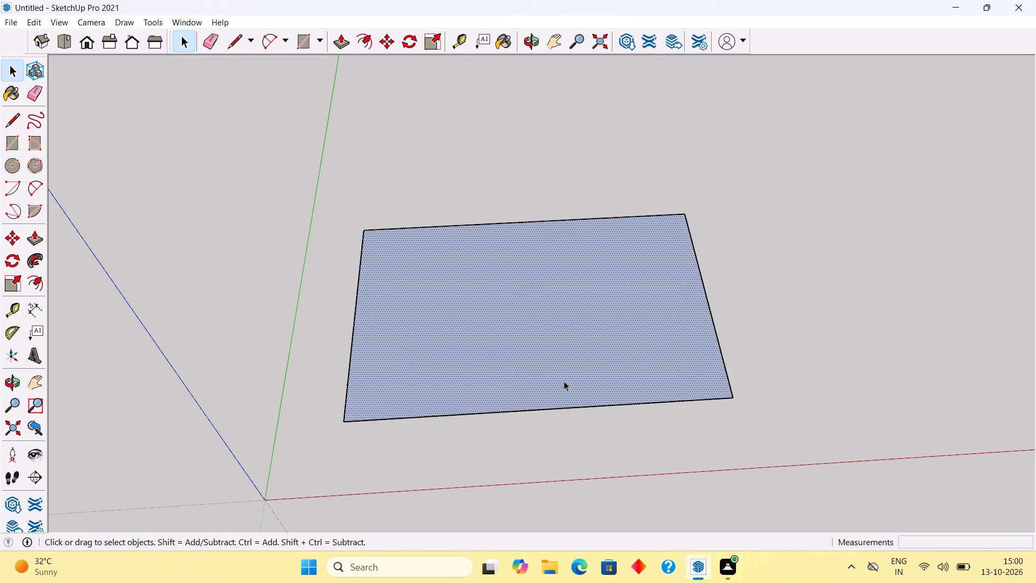
{"action": "key", "text": "p"}
{"action": "left_click", "coordinate": [564, 381]}
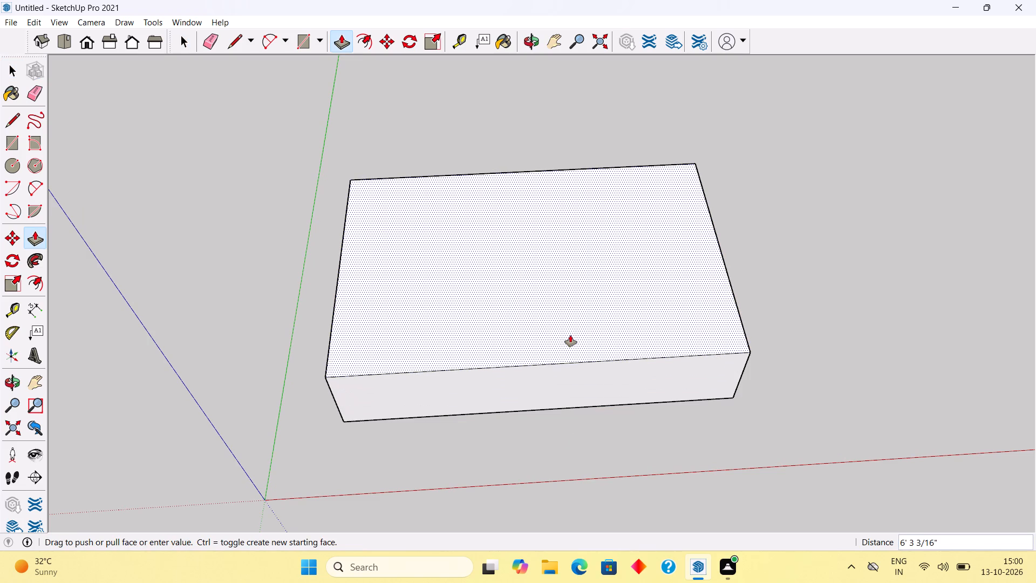
{"action": "key", "text": "1"}
{"action": "key", "text": "apostrophe"}
{"action": "key", "text": "Return"}
{"action": "key", "text": "space"}
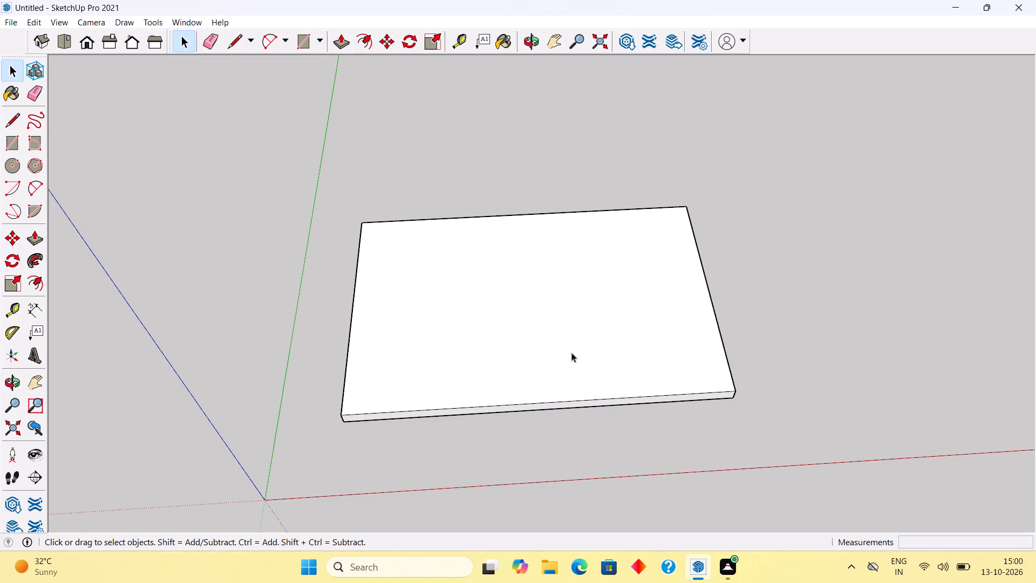
Make the whole base slab a group.
{"action": "triple_click", "coordinate": [585, 370]}
{"action": "right_click", "coordinate": [585, 370]}
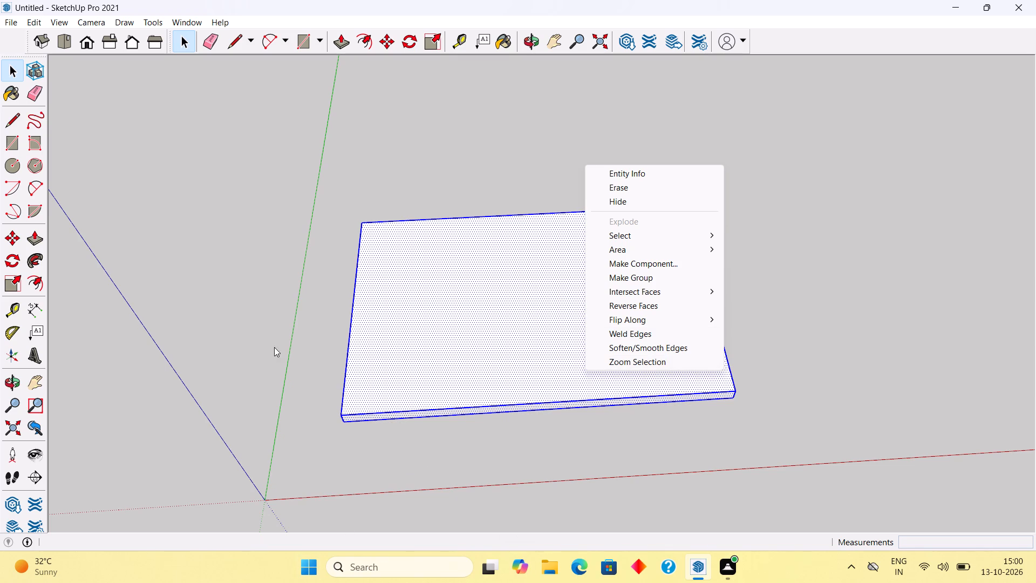
{"action": "left_click", "coordinate": [678, 277]}
{"action": "left_click", "coordinate": [772, 327]}
Place a guide parallel to the slab's short edges through the midpoint of its front long edge.
{"action": "middle_click_drag", "start_coordinate": [706, 418], "coordinate": [700, 266]}
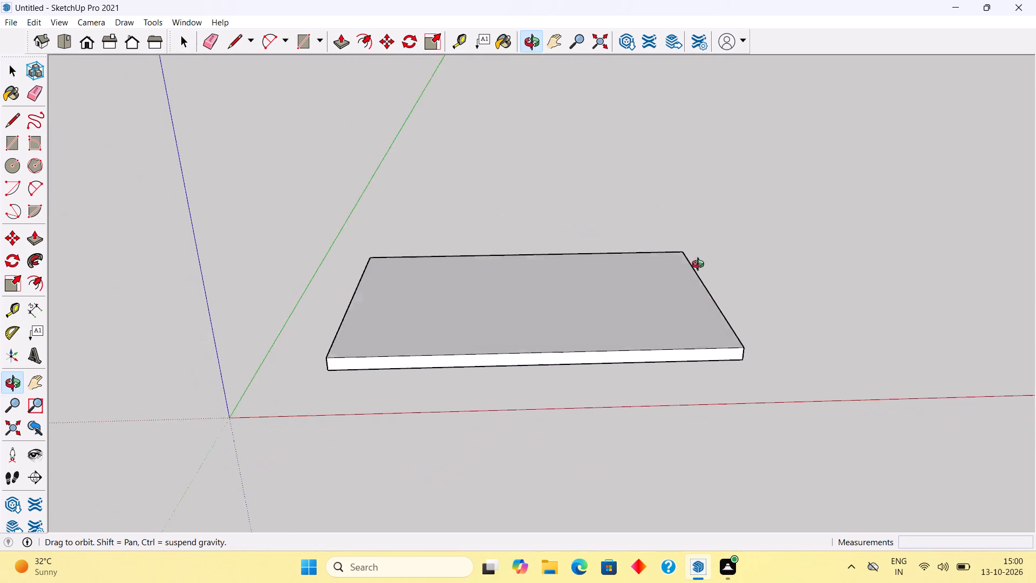
{"action": "middle_click_drag", "start_coordinate": [700, 266], "coordinate": [677, 233]}
{"action": "scroll", "coordinate": [611, 347], "scroll_direction": "up", "scroll_amount": 4}
{"action": "scroll", "coordinate": [550, 284], "scroll_direction": "up", "scroll_amount": 4}
{"action": "scroll", "coordinate": [540, 265], "scroll_direction": "down", "scroll_amount": 4}
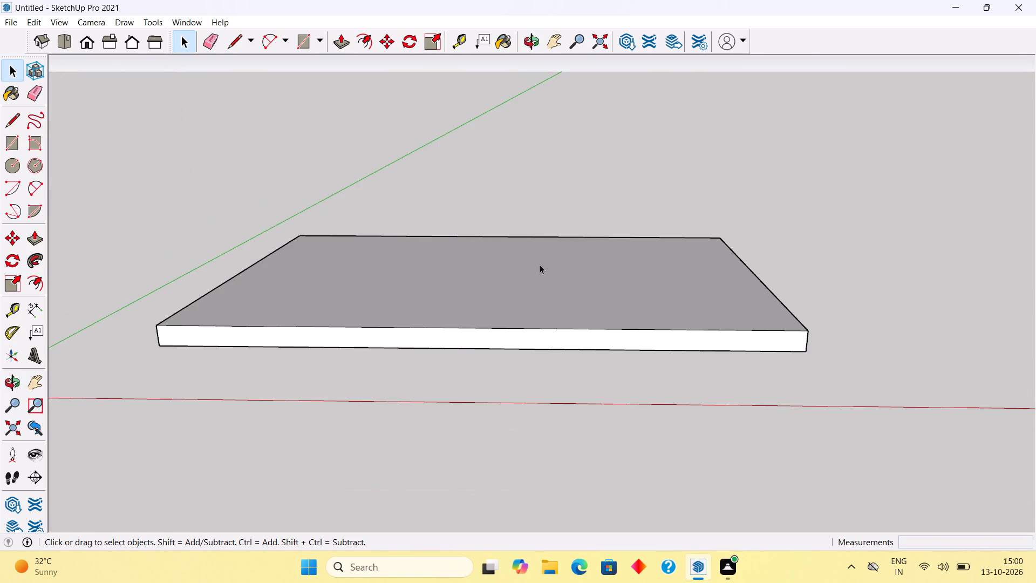
{"action": "middle_click_drag", "start_coordinate": [556, 227], "coordinate": [577, 450]}
{"action": "scroll", "coordinate": [577, 450], "scroll_direction": "down", "scroll_amount": 1}
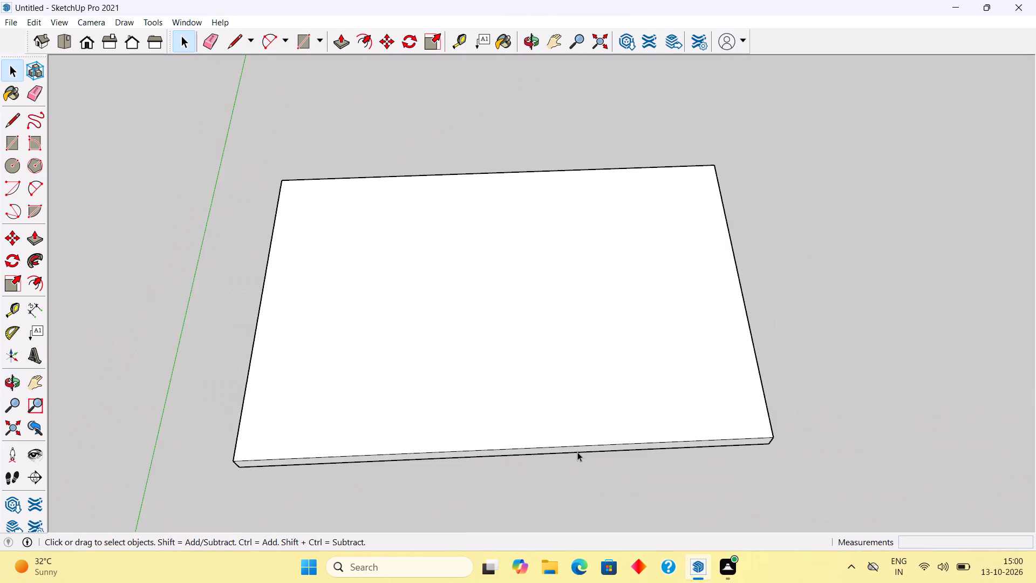
{"action": "middle_click_drag", "start_coordinate": [577, 456], "coordinate": [570, 504]}
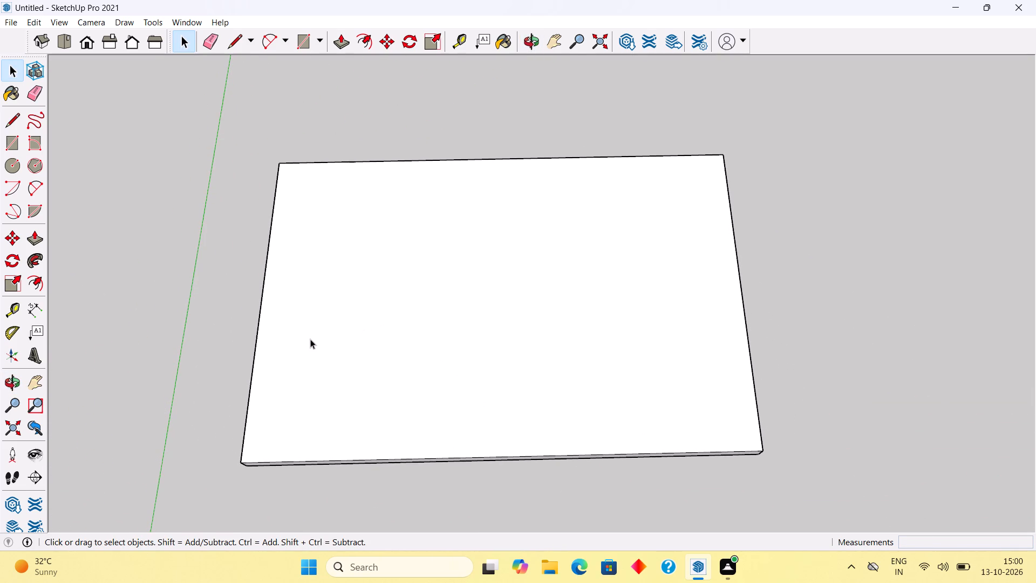
{"action": "key", "text": "t"}
{"action": "left_click", "coordinate": [254, 381]}
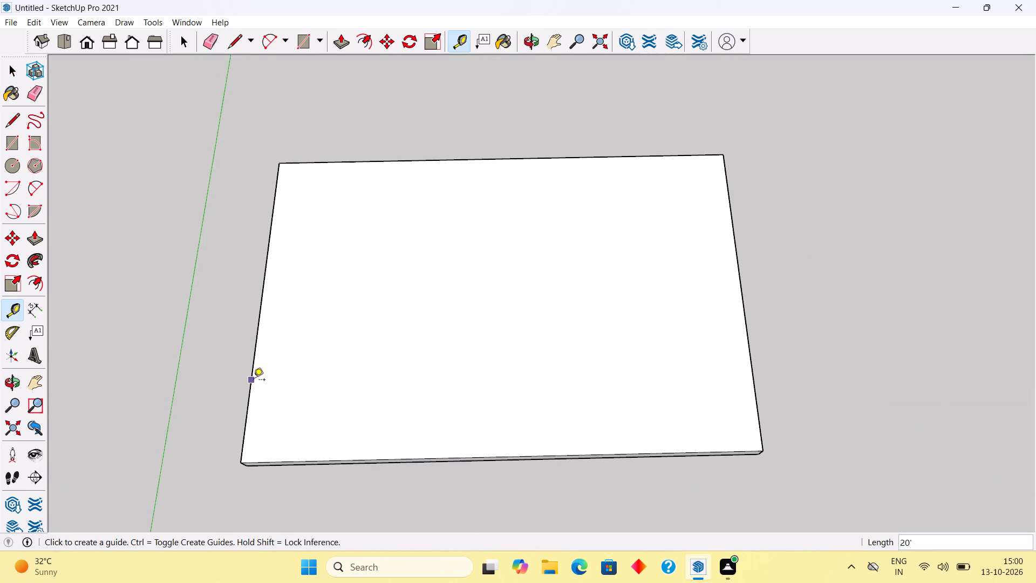
{"action": "left_click", "coordinate": [505, 455]}
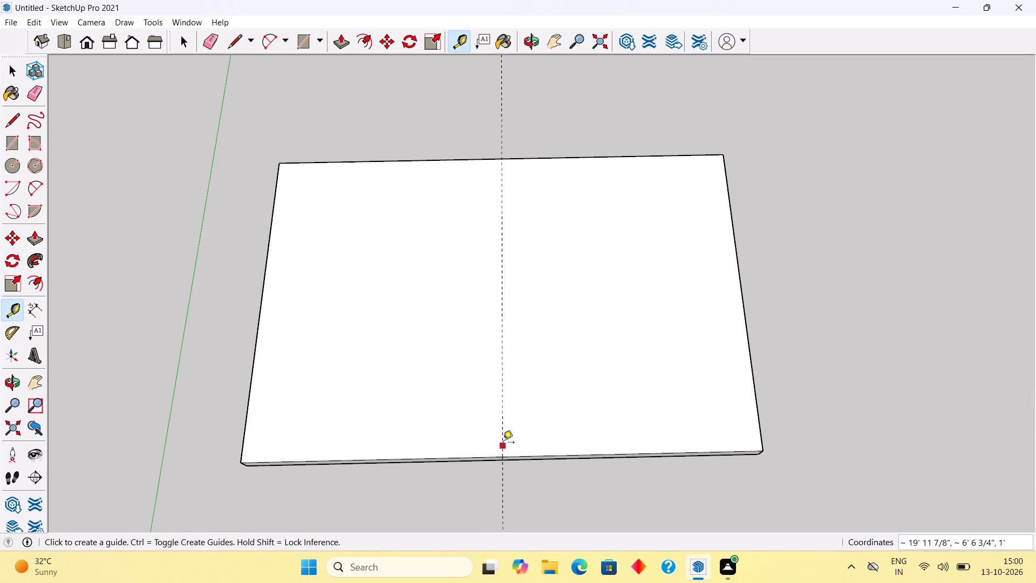
Place a lengthwise guide across the slab 15' in from its back long edge.
{"action": "left_click", "coordinate": [582, 158]}
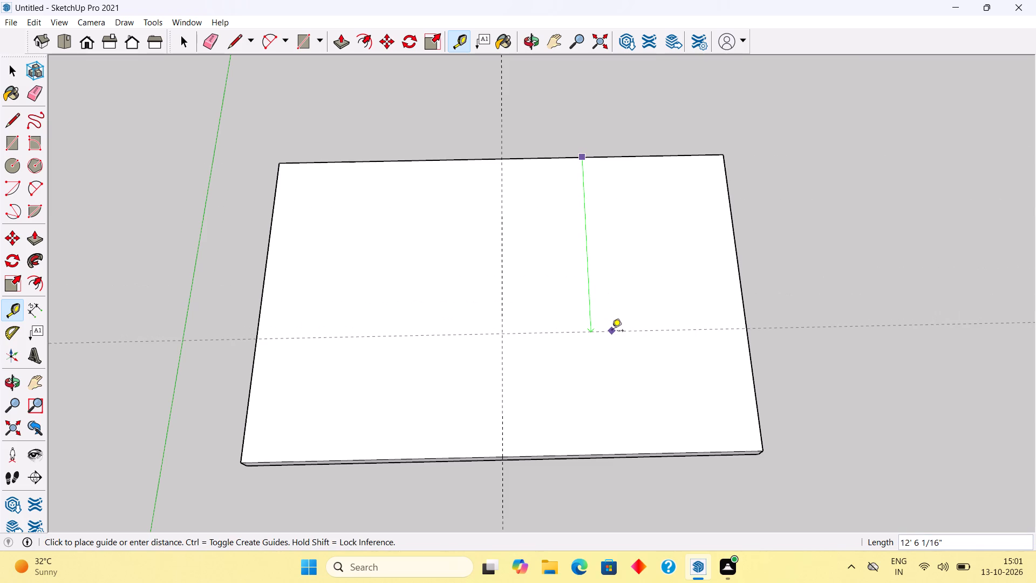
{"action": "type", "text": "15'"}
{"action": "key", "text": "Return"}
{"action": "key", "text": "space"}
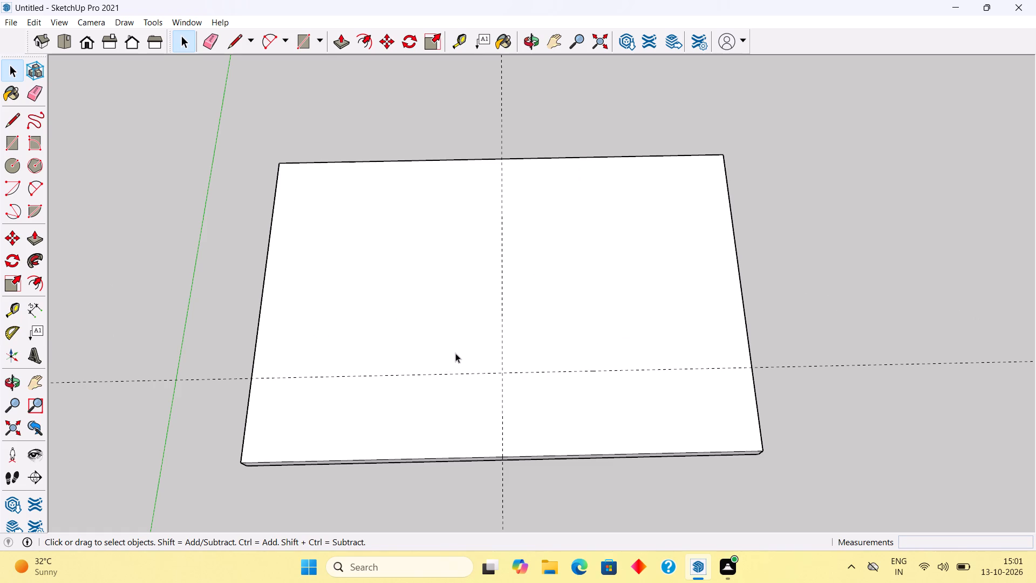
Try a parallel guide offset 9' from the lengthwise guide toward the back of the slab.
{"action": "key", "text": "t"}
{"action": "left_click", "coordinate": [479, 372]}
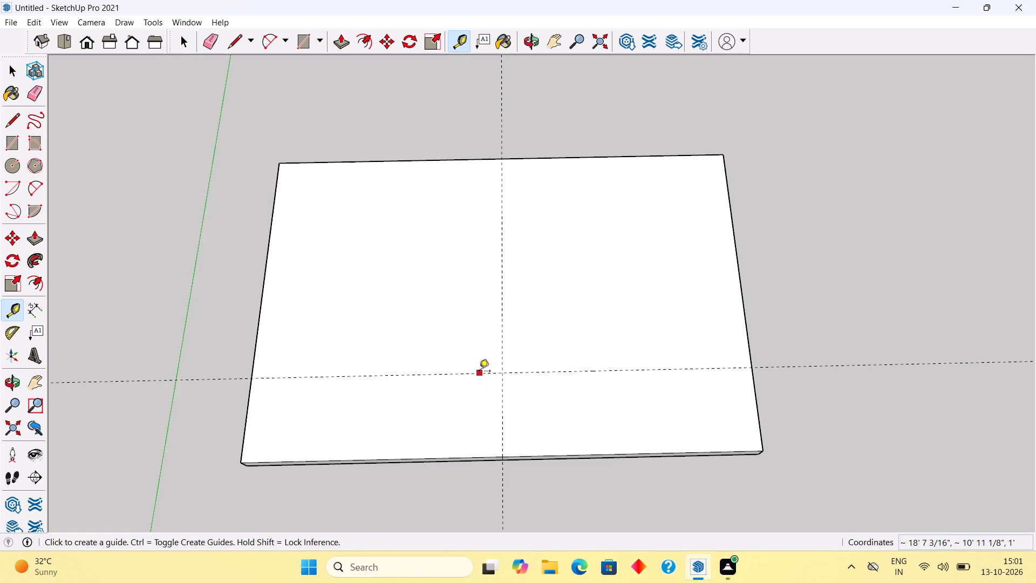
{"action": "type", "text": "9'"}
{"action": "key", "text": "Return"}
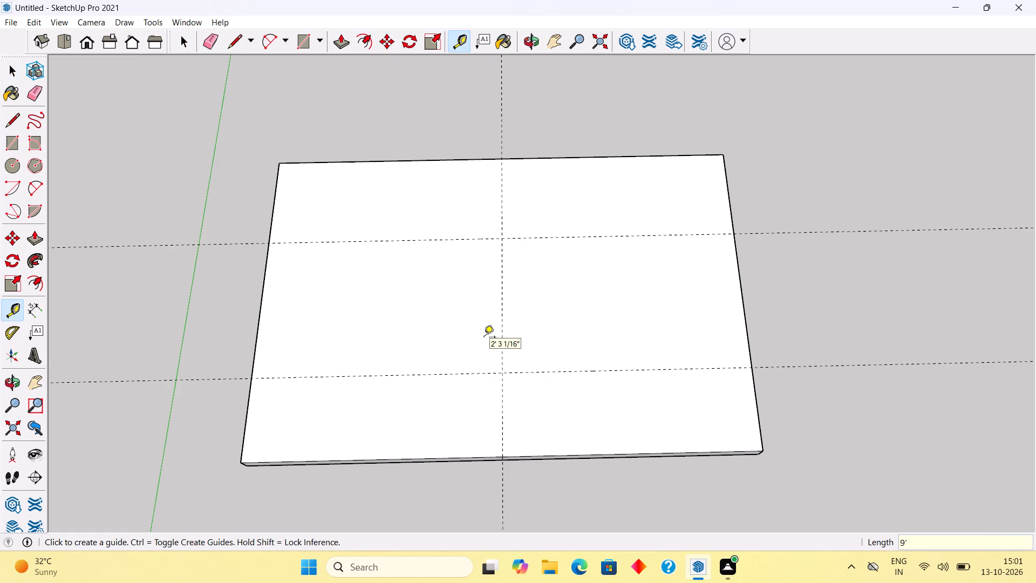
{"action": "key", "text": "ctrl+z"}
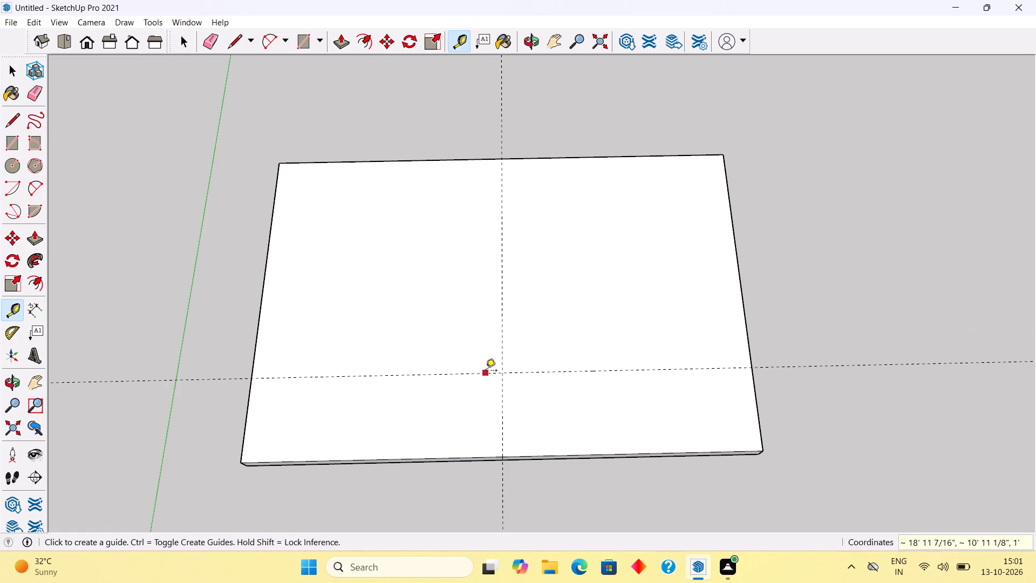
Place a parallel guide offset 9" from the lengthwise guide toward the back of the slab.
{"action": "left_click", "coordinate": [488, 372]}
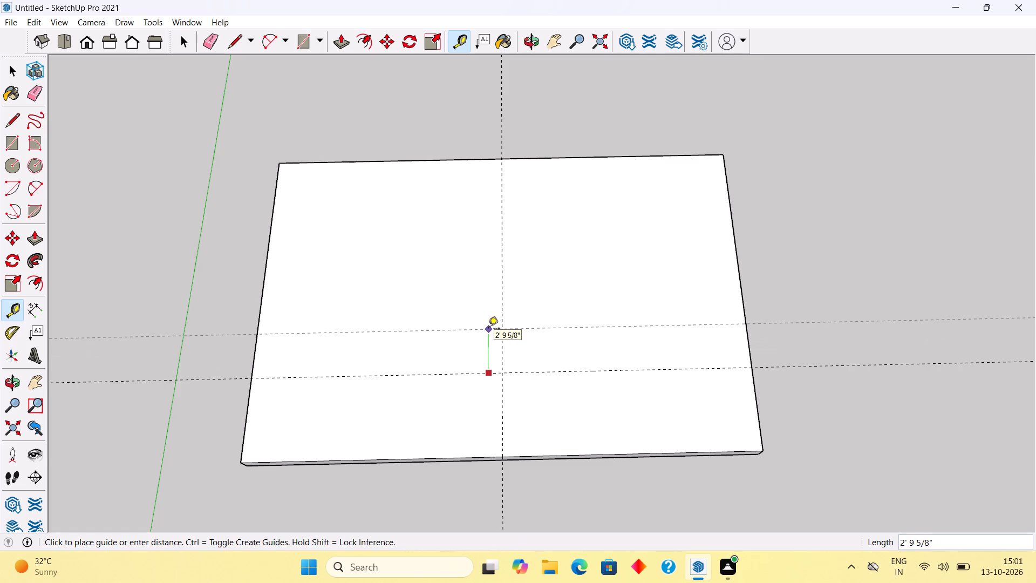
{"action": "type", "text": "9\""}
{"action": "key", "text": "Return"}
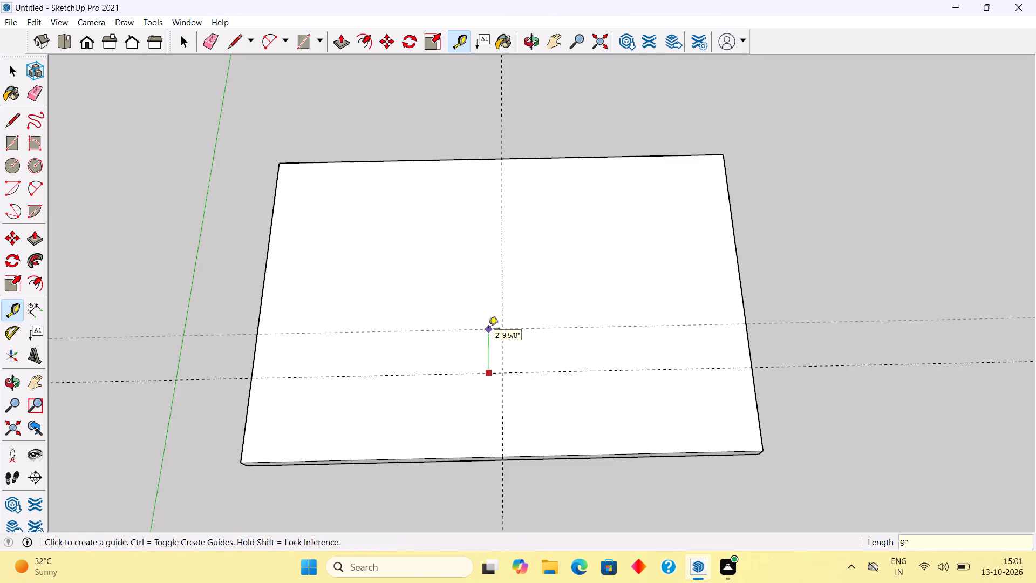
Draw a 9" by 30' rectangle between the two lengthwise guides, spanning the slab from side to side.
{"action": "key", "text": "r"}
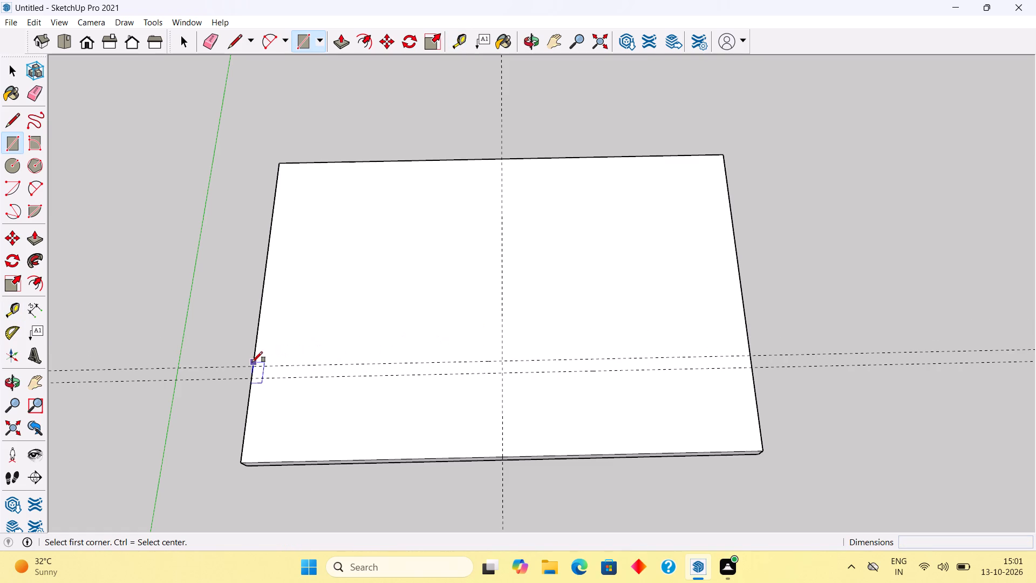
{"action": "left_click", "coordinate": [252, 363]}
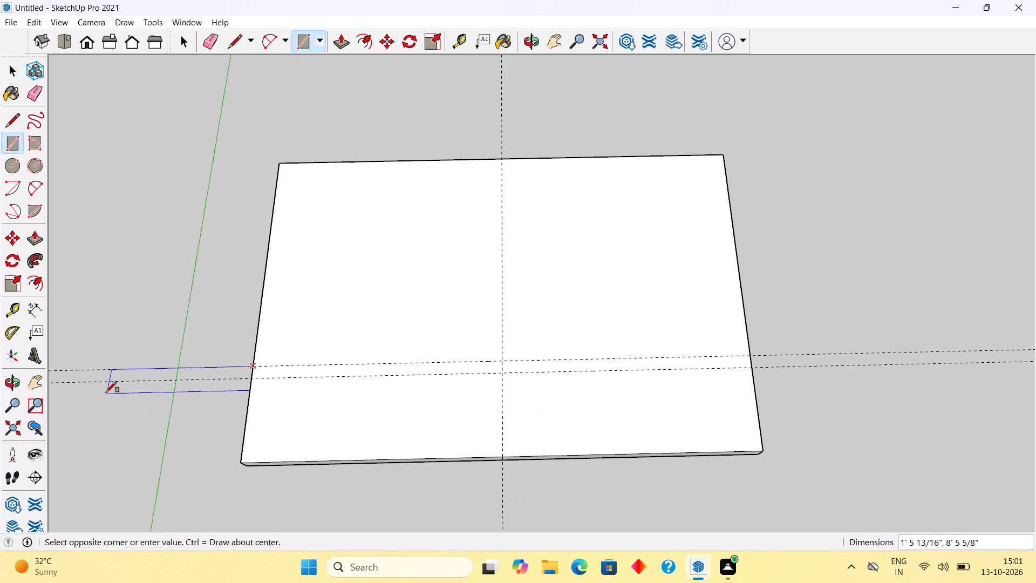
{"action": "left_click", "coordinate": [751, 366]}
Push/Pull the narrow strip up 10' to form a wall on the slab.
{"action": "key", "text": "p"}
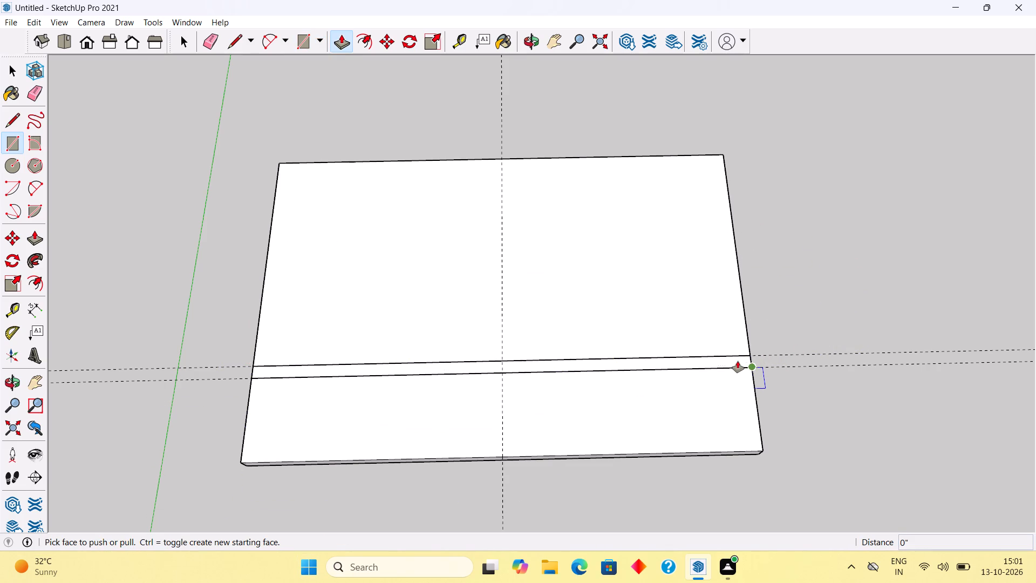
{"action": "left_click", "coordinate": [738, 361]}
{"action": "type", "text": "10'"}
{"action": "key", "text": "Return"}
{"action": "key", "text": "space"}
Make a group from the 10' high wall standing on the slab.
{"action": "middle_click_drag", "start_coordinate": [612, 413], "coordinate": [560, 190]}
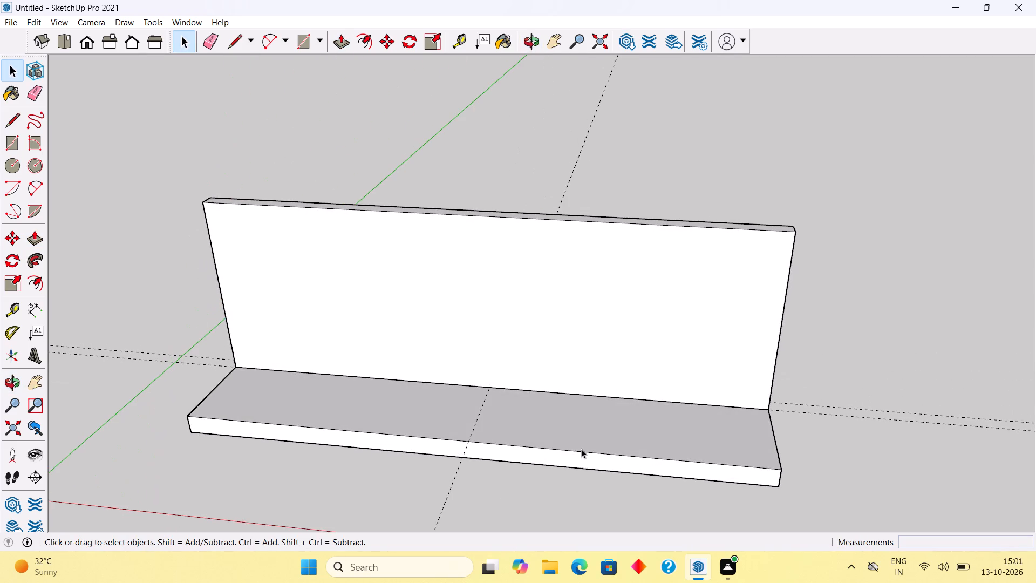
{"action": "middle_click_drag", "start_coordinate": [694, 404], "coordinate": [717, 313]}
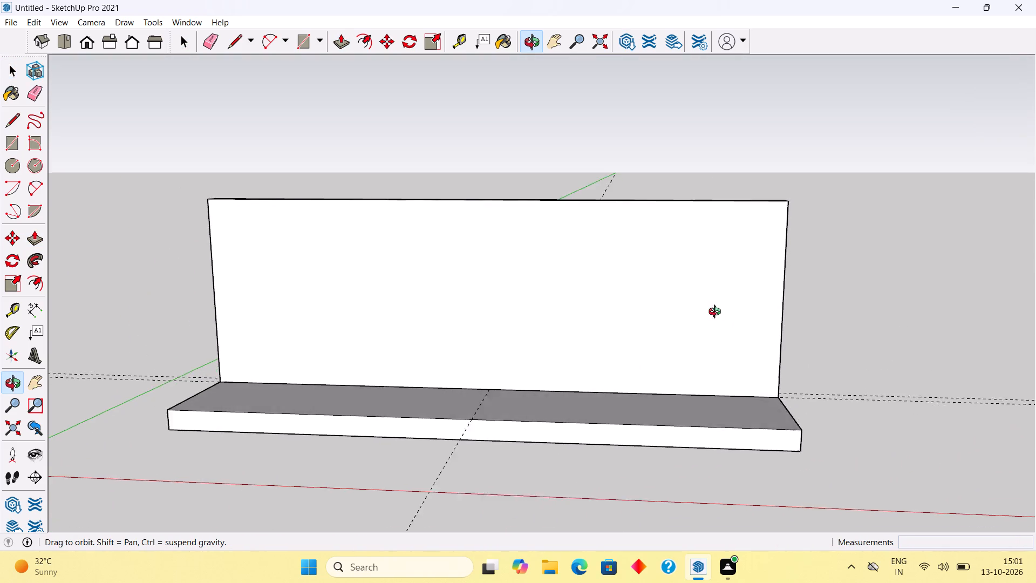
{"action": "middle_click_drag", "start_coordinate": [717, 313], "coordinate": [719, 311]}
{"action": "triple_click", "coordinate": [676, 303]}
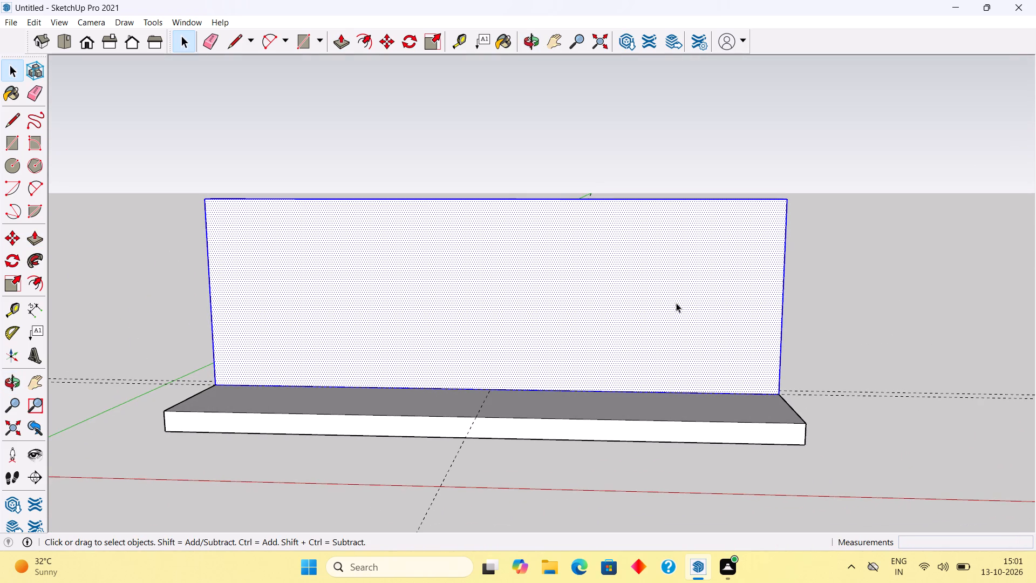
{"action": "right_click", "coordinate": [676, 303]}
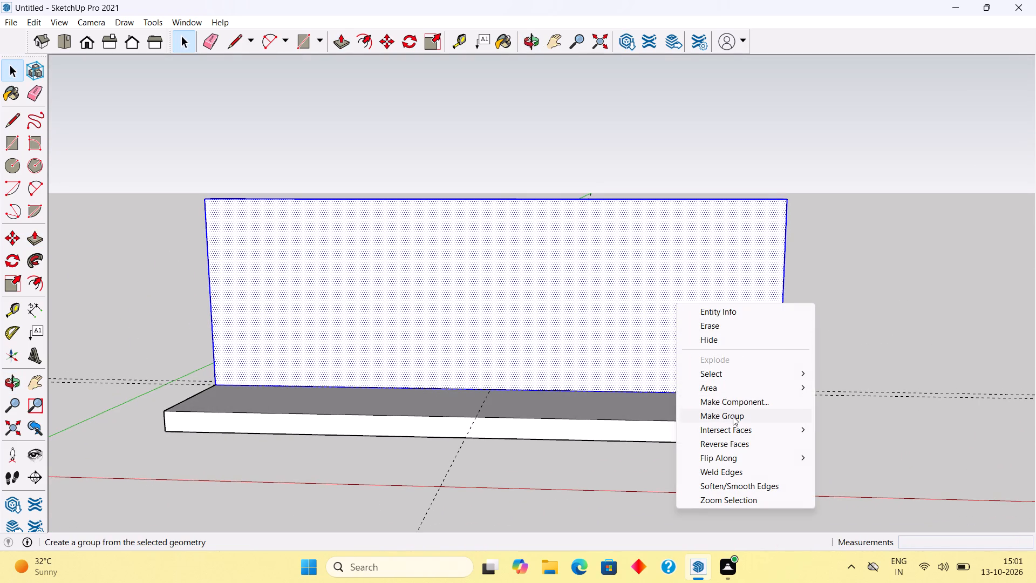
{"action": "left_click", "coordinate": [733, 416]}
{"action": "left_click", "coordinate": [827, 294]}
Examine the grouped wall and the slab from above and from the front.
{"action": "middle_click_drag", "start_coordinate": [338, 279], "coordinate": [395, 432]}
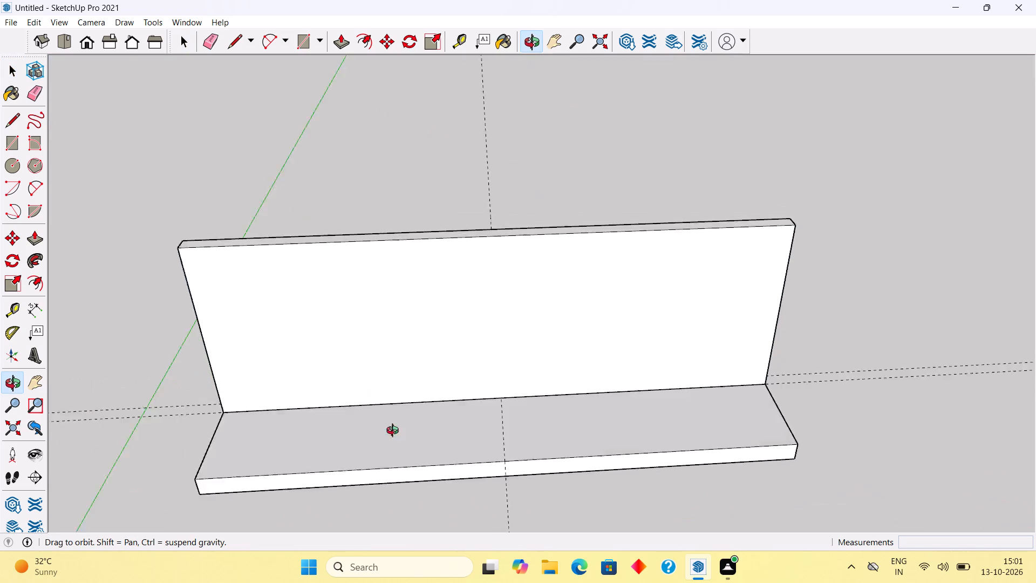
{"action": "middle_click_drag", "start_coordinate": [395, 432], "coordinate": [420, 491]}
{"action": "scroll", "coordinate": [420, 491], "scroll_direction": "down", "scroll_amount": 6}
{"action": "middle_click_drag", "start_coordinate": [591, 437], "coordinate": [557, 426]}
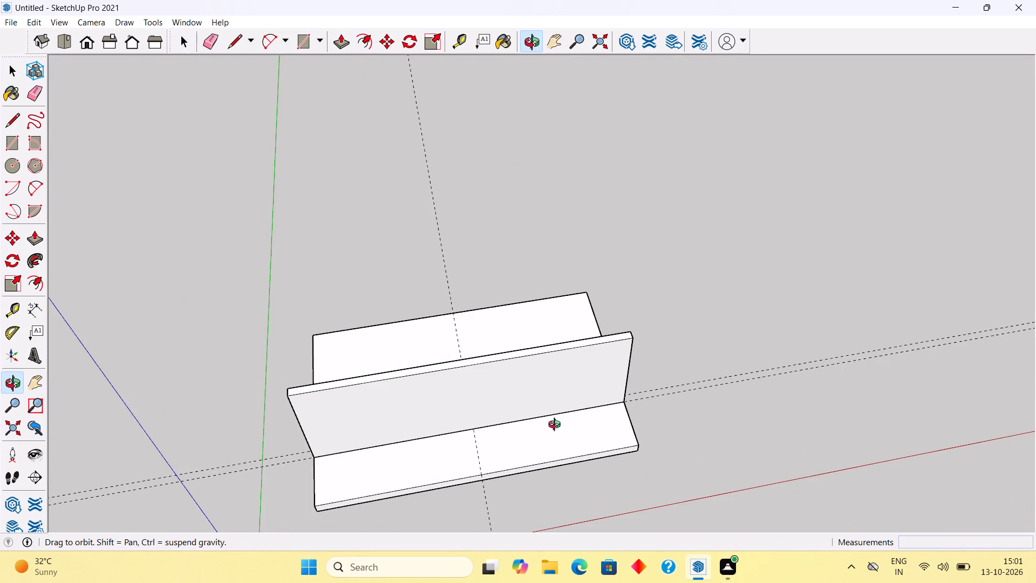
{"action": "middle_click_drag", "start_coordinate": [557, 426], "coordinate": [502, 275]}
{"action": "middle_click_drag", "start_coordinate": [442, 402], "coordinate": [536, 353]}
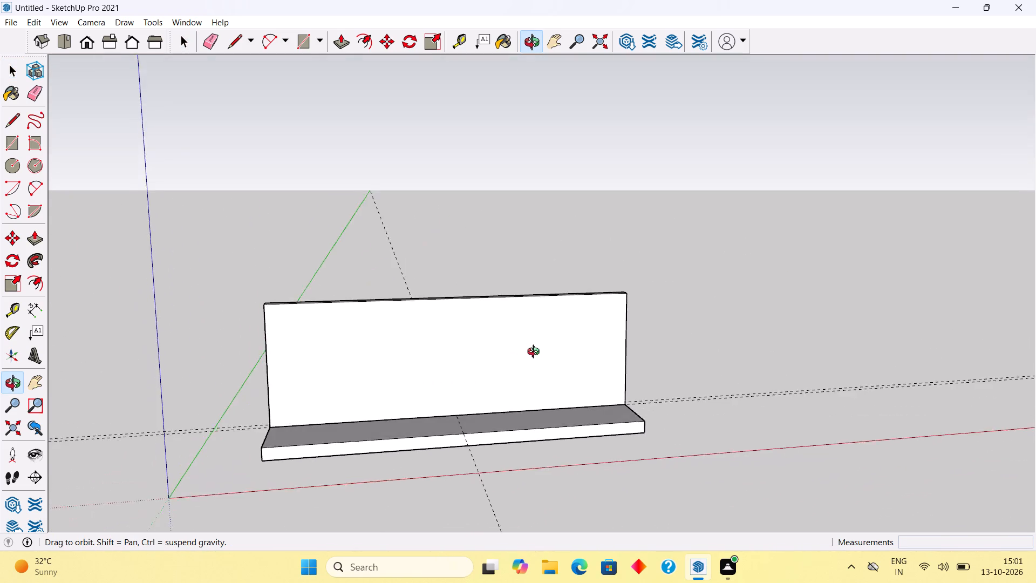
{"action": "middle_click_drag", "start_coordinate": [536, 353], "coordinate": [537, 331]}
{"action": "scroll", "coordinate": [535, 336], "scroll_direction": "up", "scroll_amount": 2}
{"action": "scroll", "coordinate": [432, 446], "scroll_direction": "up", "scroll_amount": 2}
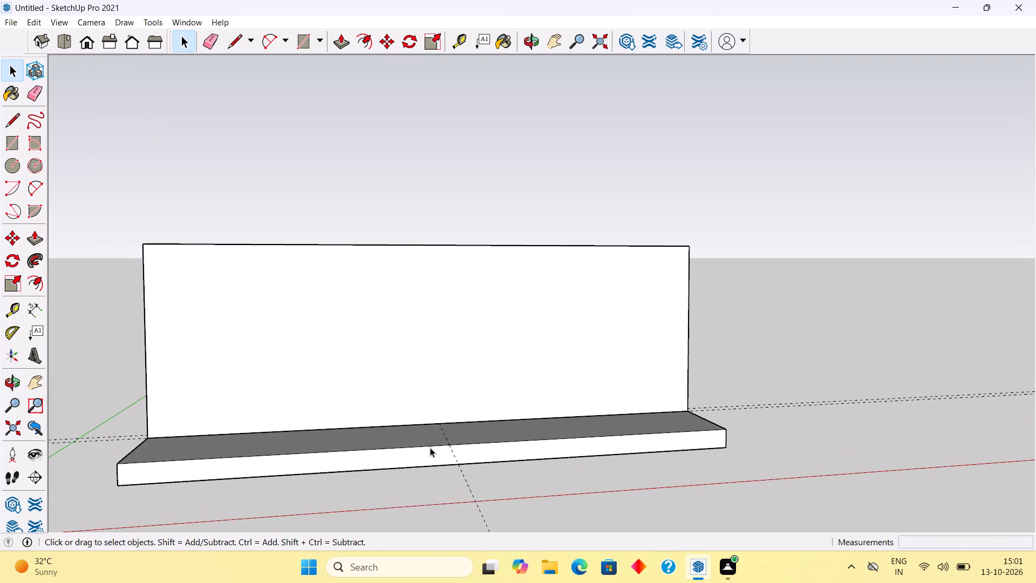
{"action": "middle_click_drag", "start_coordinate": [377, 471], "coordinate": [344, 469]}
{"action": "scroll", "coordinate": [344, 469], "scroll_direction": "up", "scroll_amount": 2}
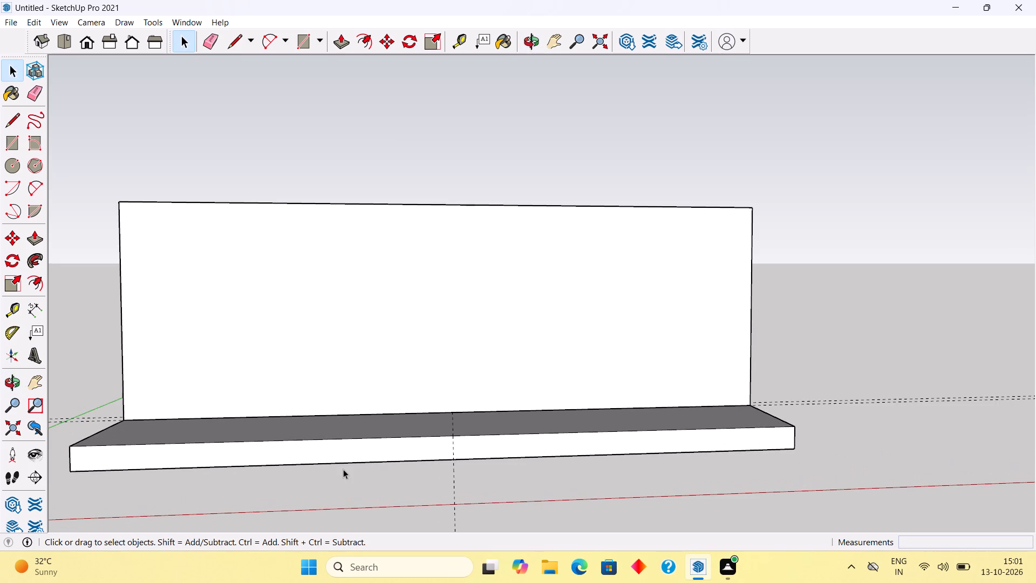
{"action": "scroll", "coordinate": [406, 378], "scroll_direction": "down", "scroll_amount": 1}
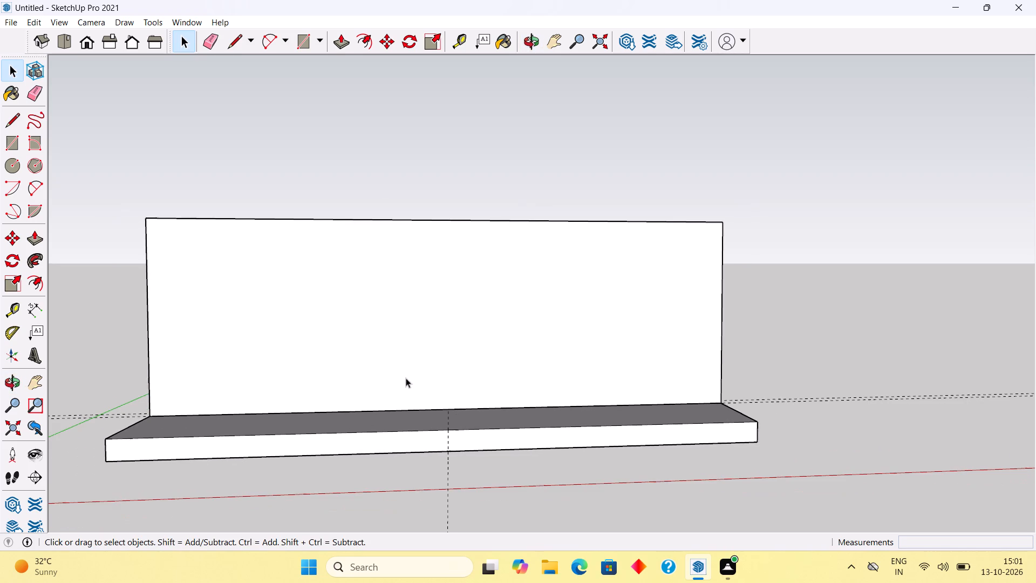
{"action": "middle_click_drag", "start_coordinate": [405, 370], "coordinate": [373, 492]}
{"action": "scroll", "coordinate": [407, 378], "scroll_direction": "up", "scroll_amount": 2}
{"action": "scroll", "coordinate": [83, 374], "scroll_direction": "up", "scroll_amount": 1}
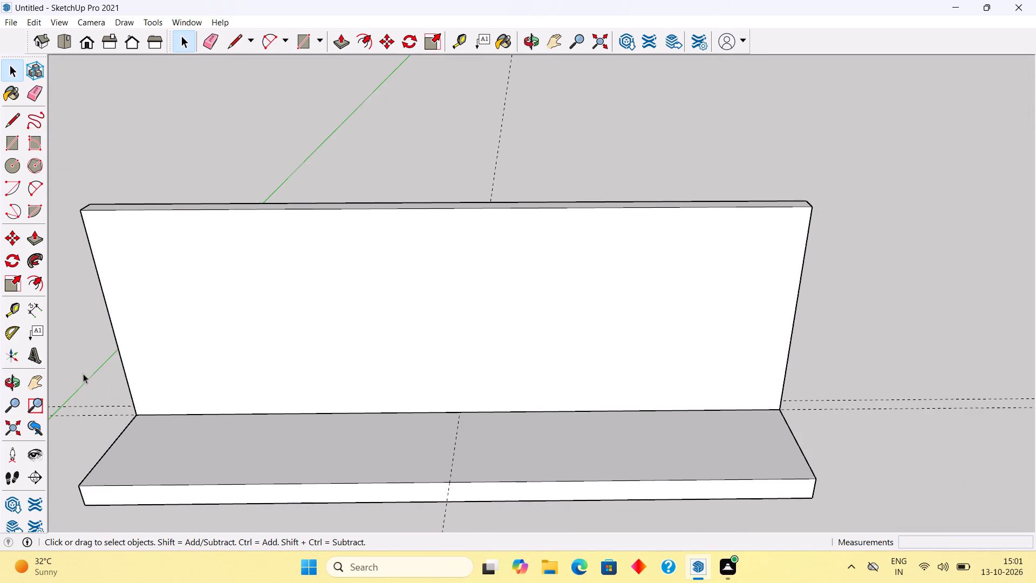
{"action": "middle_click_drag", "start_coordinate": [90, 368], "coordinate": [107, 333]}
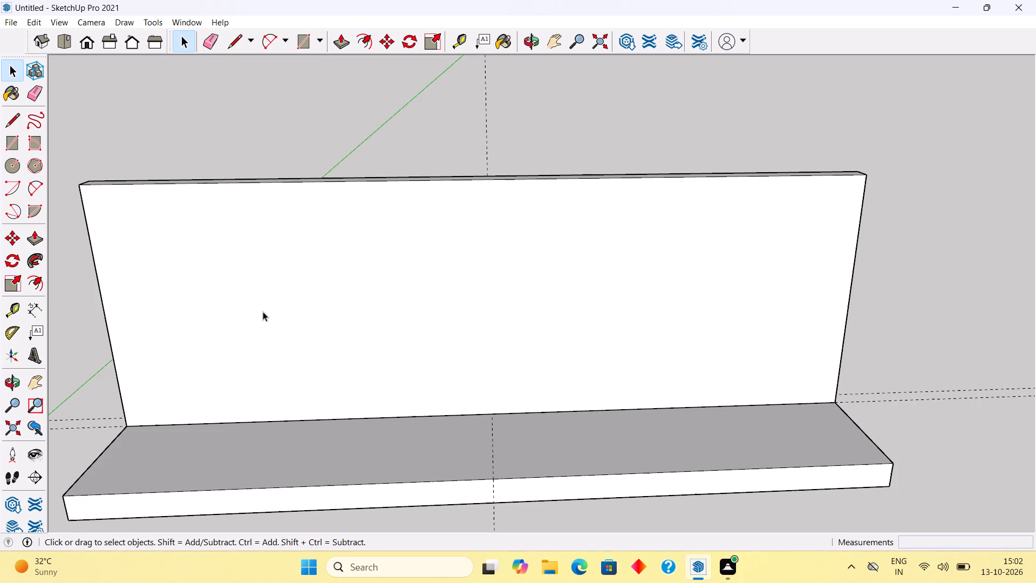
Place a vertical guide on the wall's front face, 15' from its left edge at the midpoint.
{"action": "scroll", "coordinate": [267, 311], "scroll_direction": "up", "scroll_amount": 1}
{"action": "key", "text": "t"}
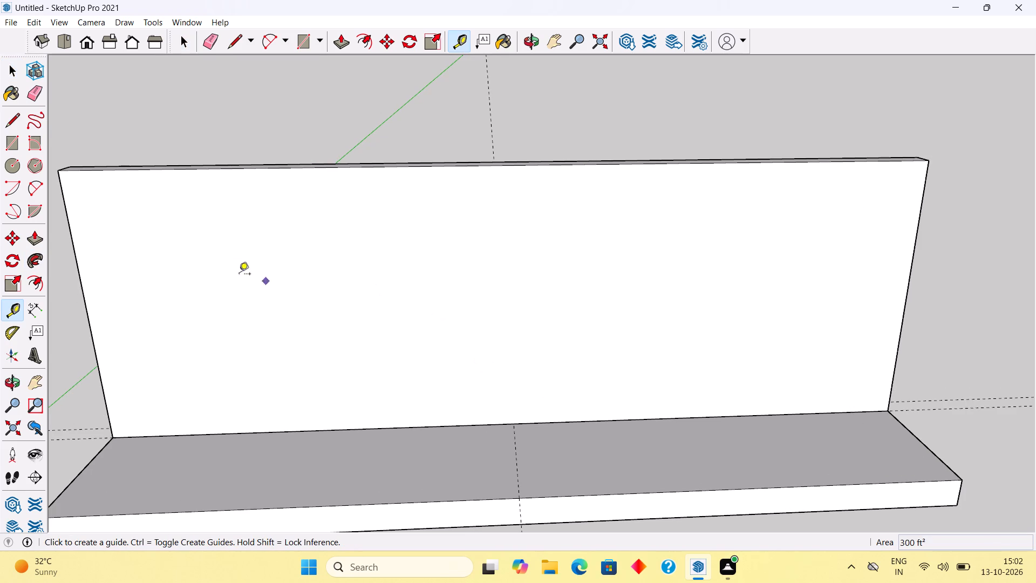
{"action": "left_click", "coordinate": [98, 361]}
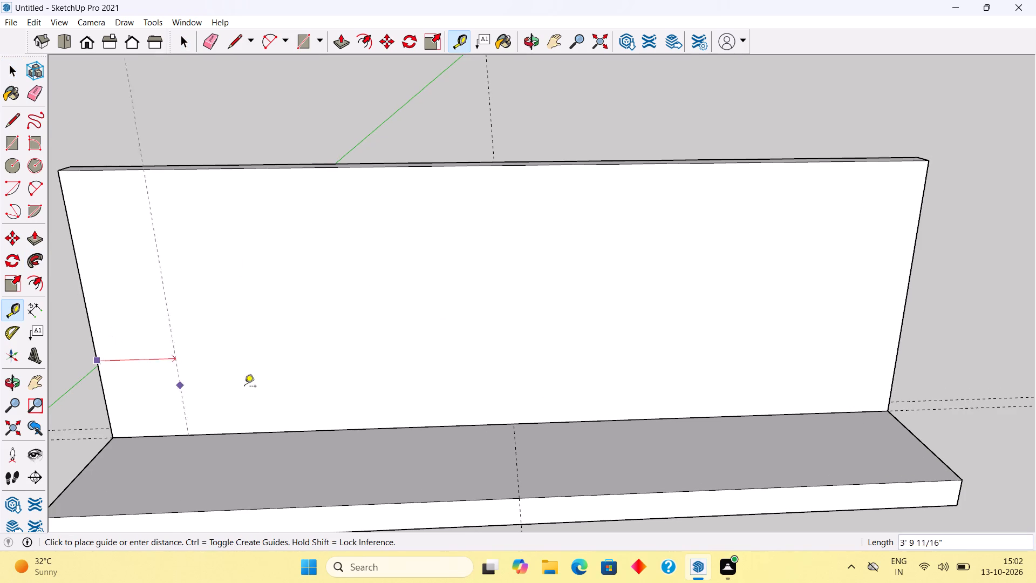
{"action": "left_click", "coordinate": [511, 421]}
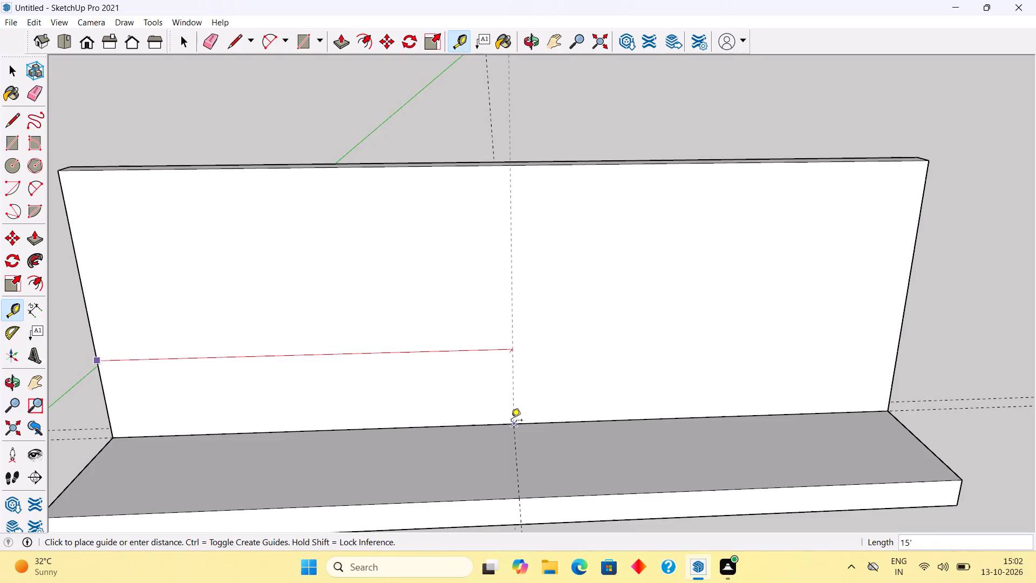
Delete the grouped wall from the slab.
{"action": "middle_click_drag", "start_coordinate": [504, 415], "coordinate": [489, 385]}
{"action": "scroll", "coordinate": [489, 385], "scroll_direction": "down", "scroll_amount": 3}
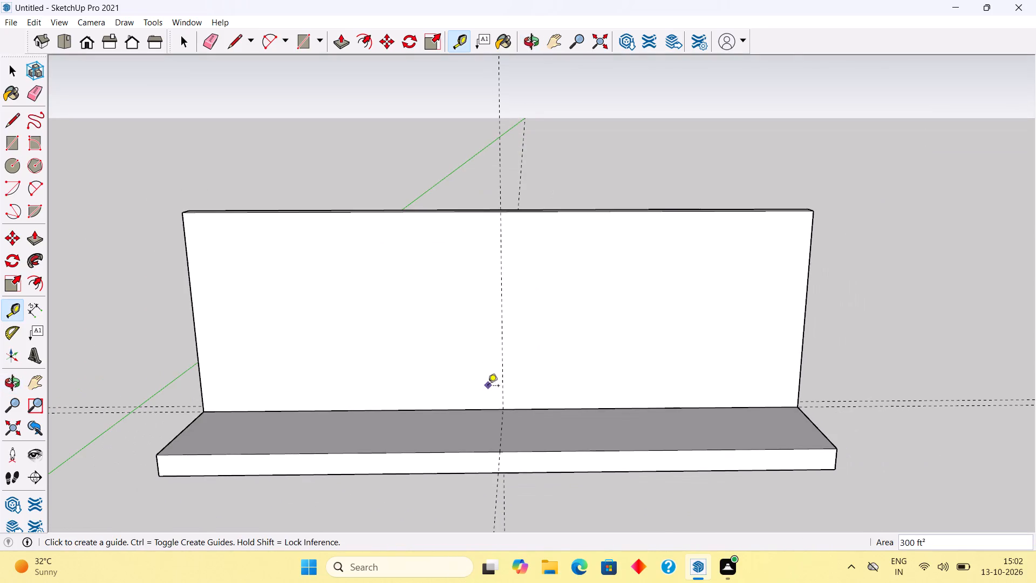
{"action": "middle_click_drag", "start_coordinate": [477, 382], "coordinate": [481, 425]}
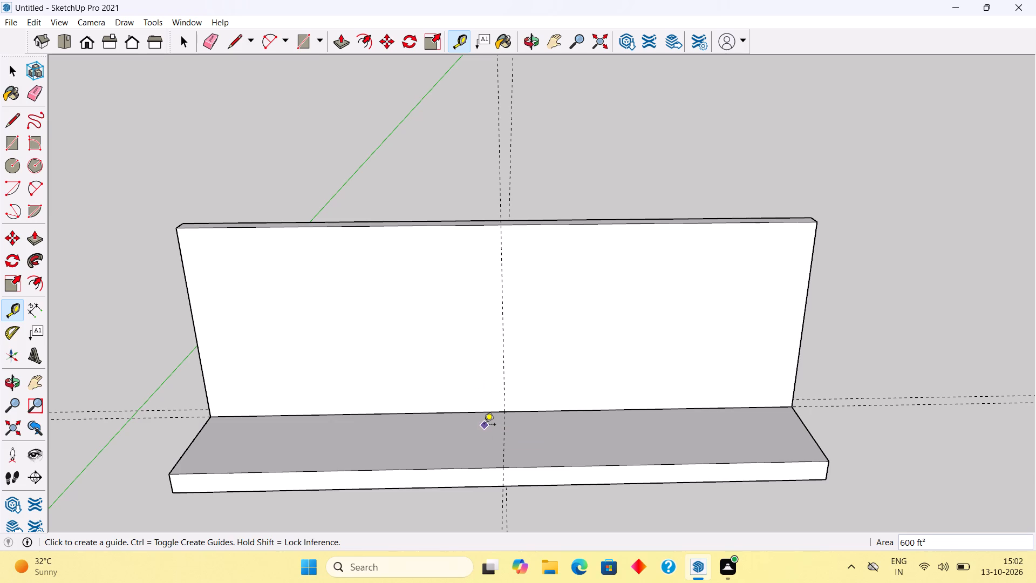
{"action": "key", "text": "space"}
{"action": "left_click", "coordinate": [475, 351]}
{"action": "key", "text": "Delete"}
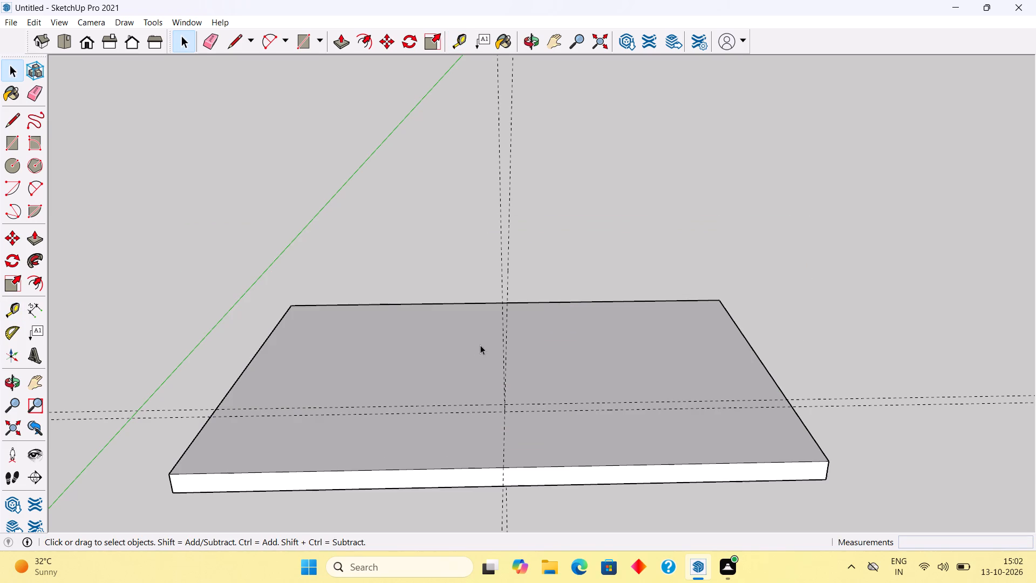
Erase the two guides at the middle of the slab's length, keeping the pair of lengthwise guides.
{"action": "scroll", "coordinate": [488, 303], "scroll_direction": "down", "scroll_amount": 5}
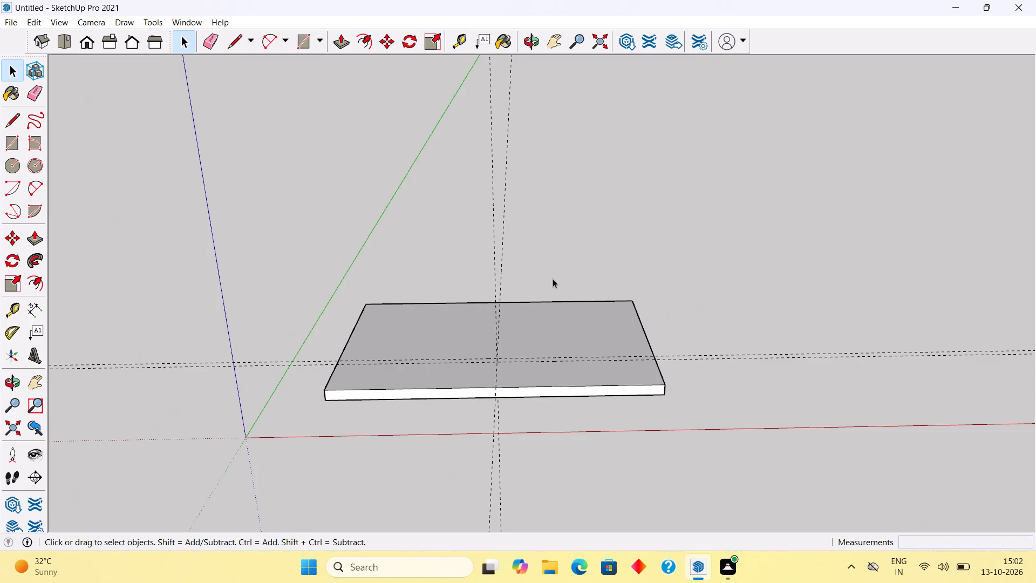
{"action": "key", "text": "e"}
{"action": "left_click_drag", "start_coordinate": [541, 262], "coordinate": [476, 264]}
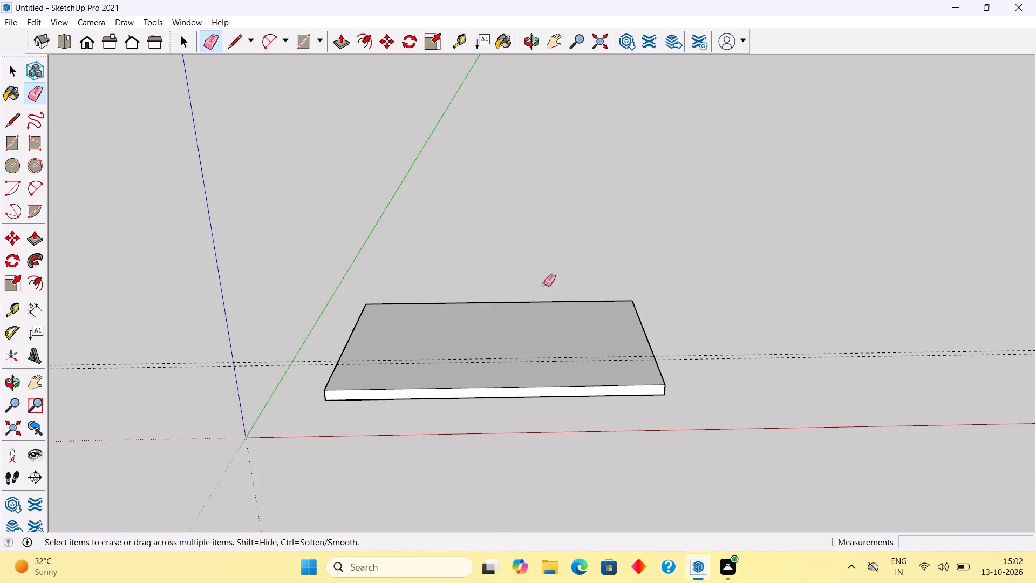
{"action": "key", "text": "space"}
Place a crosswise guide 6' in from the slab's right edge.
{"action": "middle_click_drag", "start_coordinate": [531, 243], "coordinate": [536, 483]}
{"action": "scroll", "coordinate": [520, 336], "scroll_direction": "up", "scroll_amount": 4}
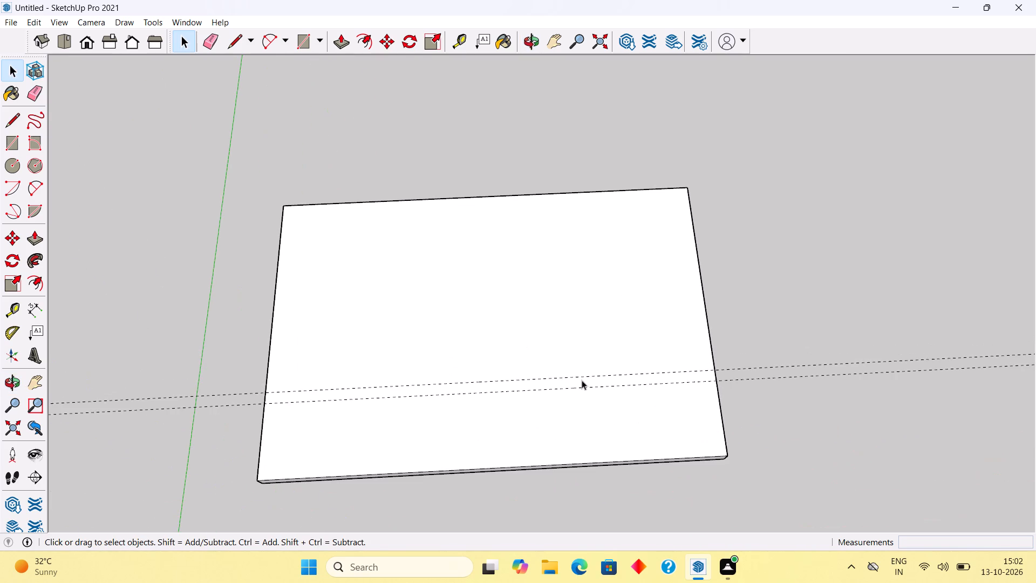
{"action": "middle_click_drag", "start_coordinate": [570, 376], "coordinate": [562, 376]}
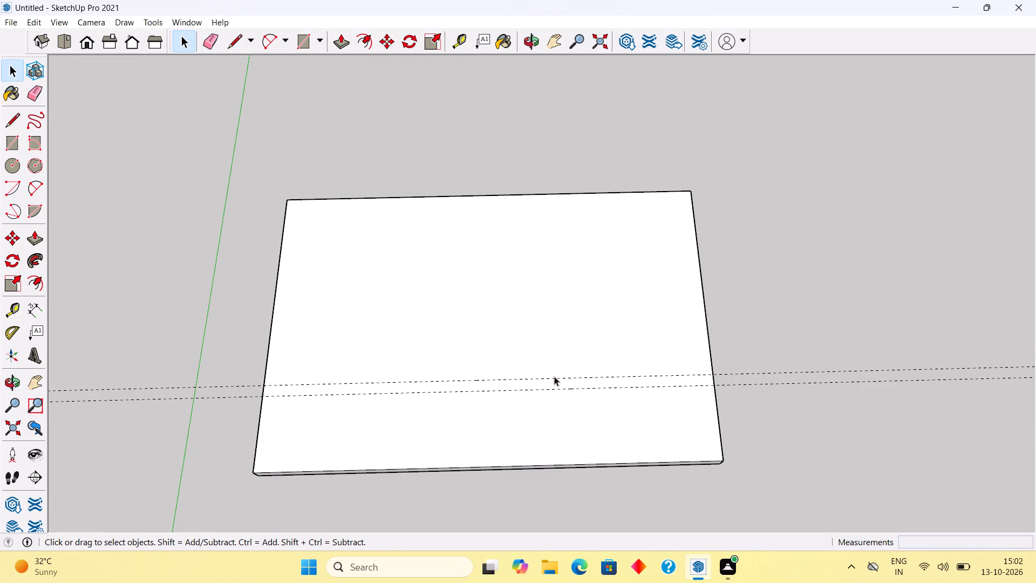
{"action": "key", "text": "t"}
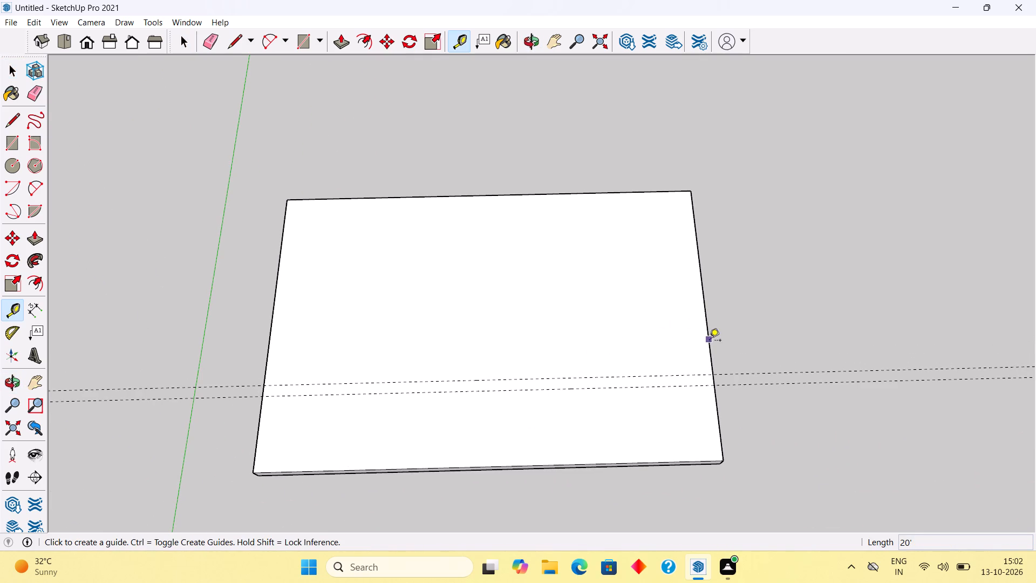
{"action": "left_click", "coordinate": [712, 346]}
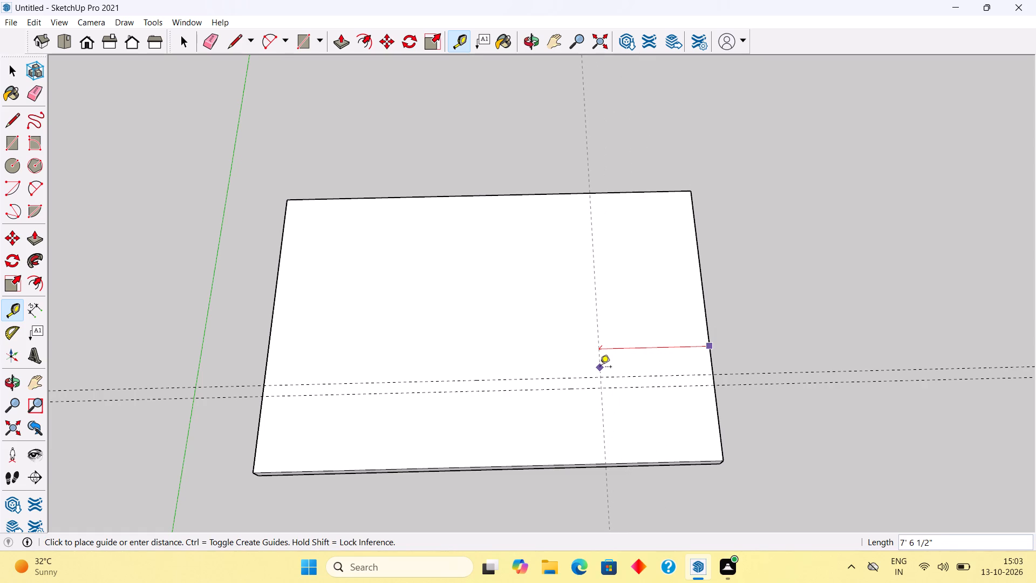
{"action": "type", "text": "6'"}
{"action": "key", "text": "Return"}
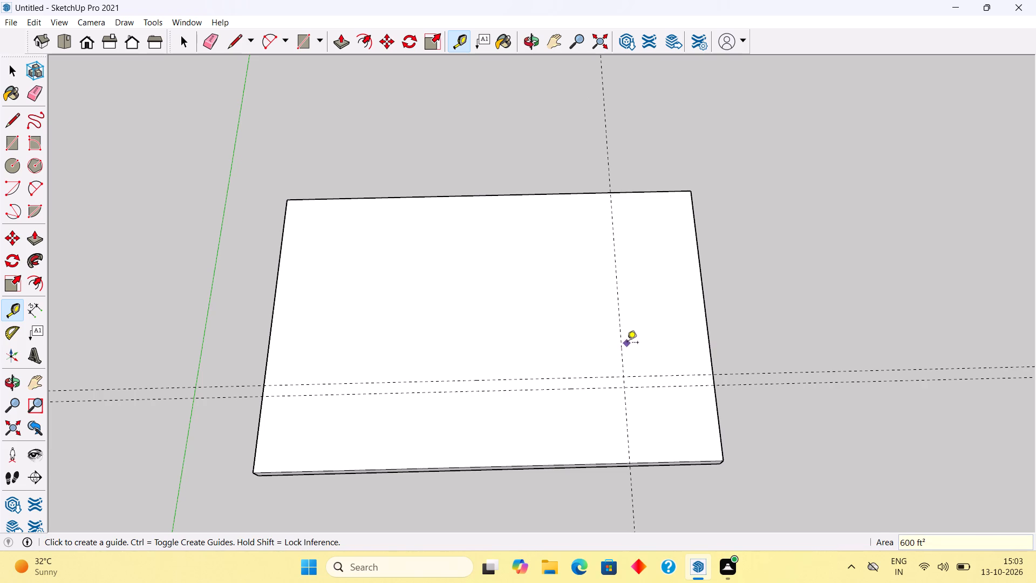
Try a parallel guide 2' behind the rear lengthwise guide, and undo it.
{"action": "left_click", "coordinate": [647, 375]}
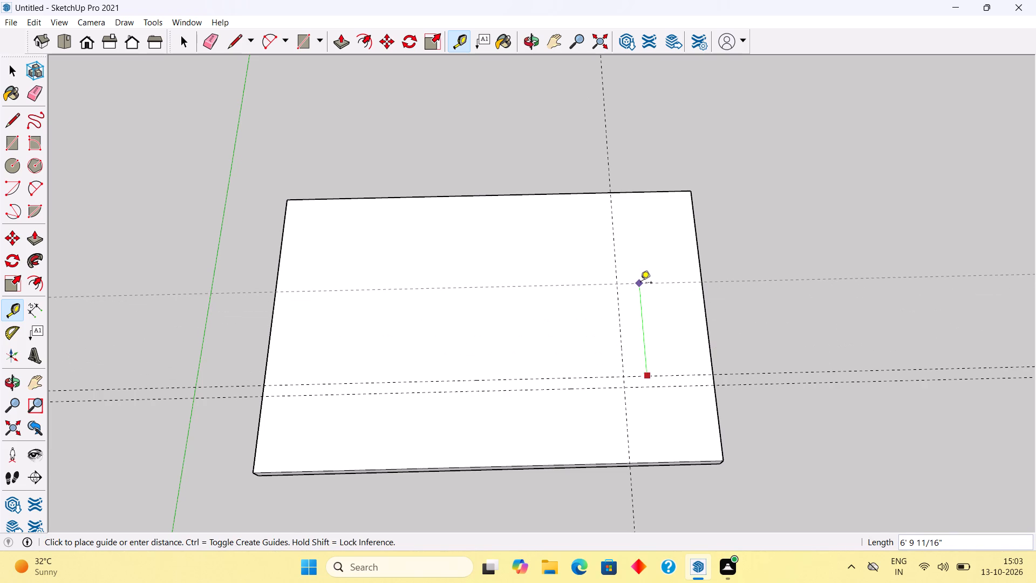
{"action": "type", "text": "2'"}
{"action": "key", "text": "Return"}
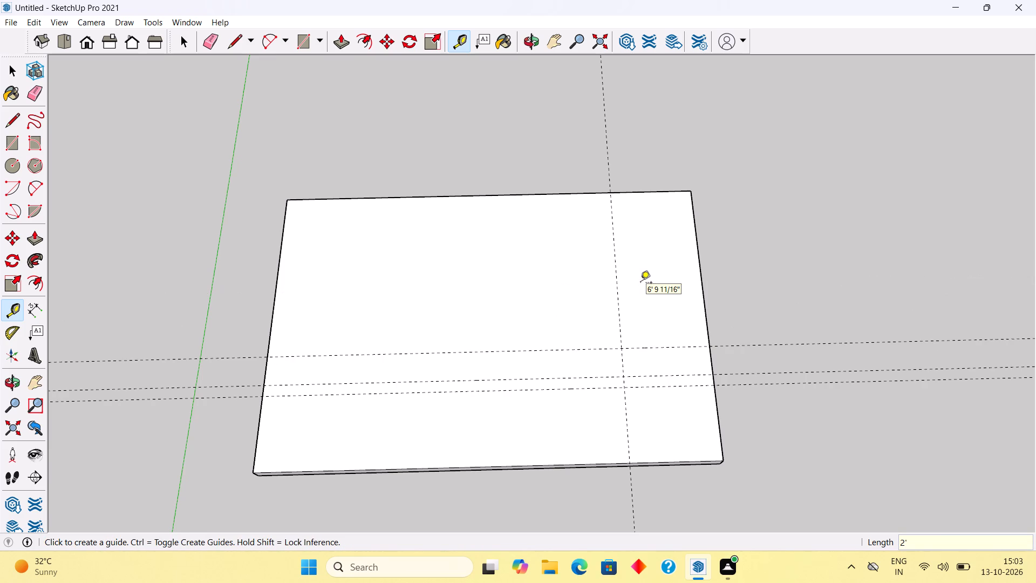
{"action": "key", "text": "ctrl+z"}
Place a parallel guide 4' from the rear lengthwise guide toward the back of the slab.
{"action": "left_click", "coordinate": [689, 375]}
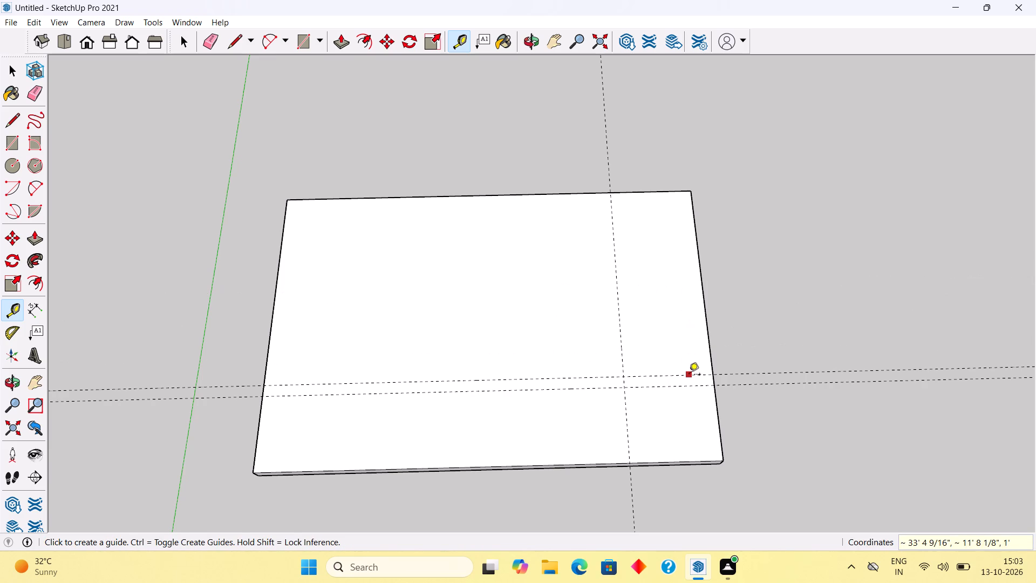
{"action": "type", "text": "4'"}
{"action": "key", "text": "Return"}
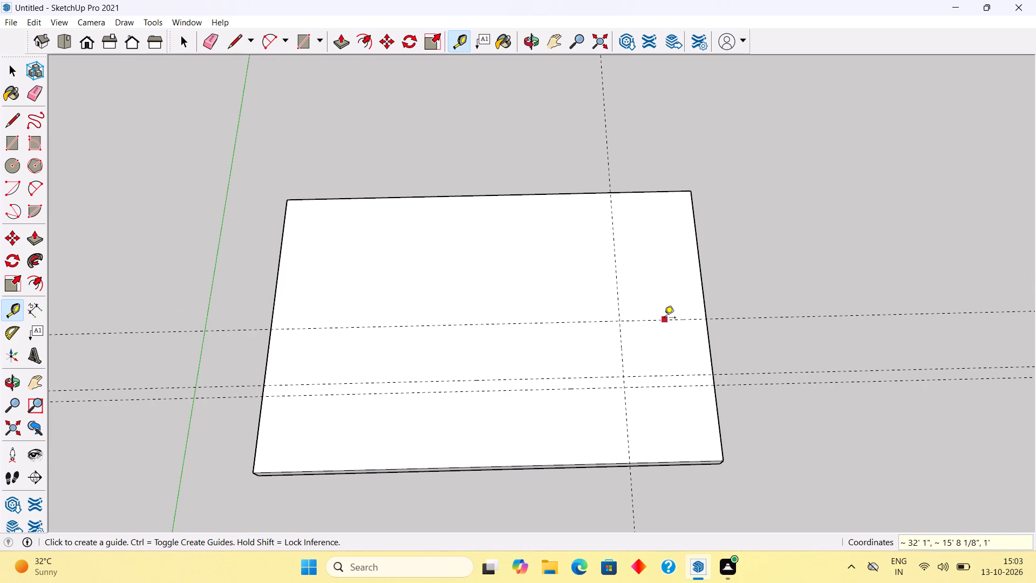
Place another parallel guide 9" behind the rearmost lengthwise guide.
{"action": "left_click", "coordinate": [665, 320]}
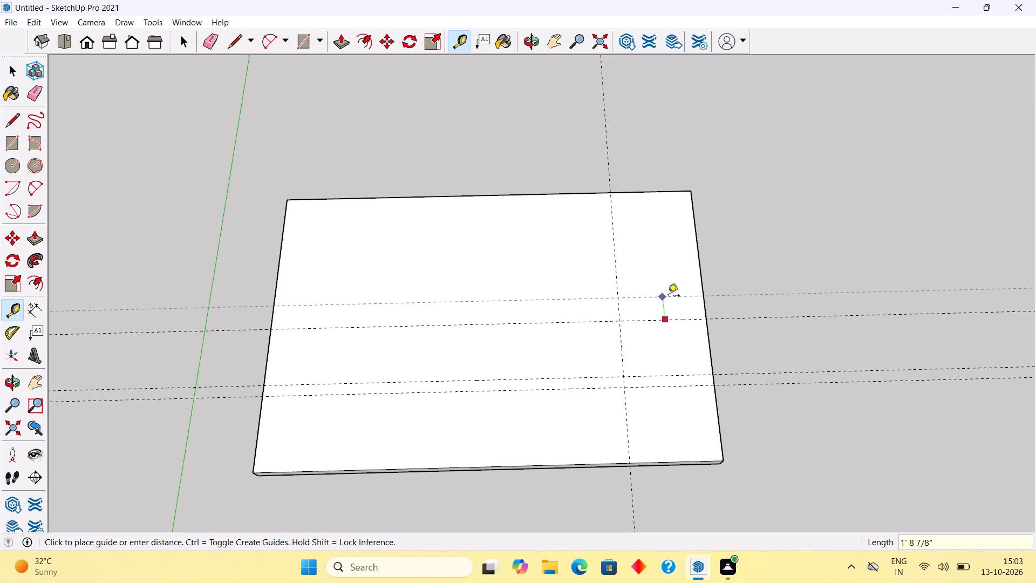
{"action": "type", "text": "9\""}
{"action": "key", "text": "Return"}
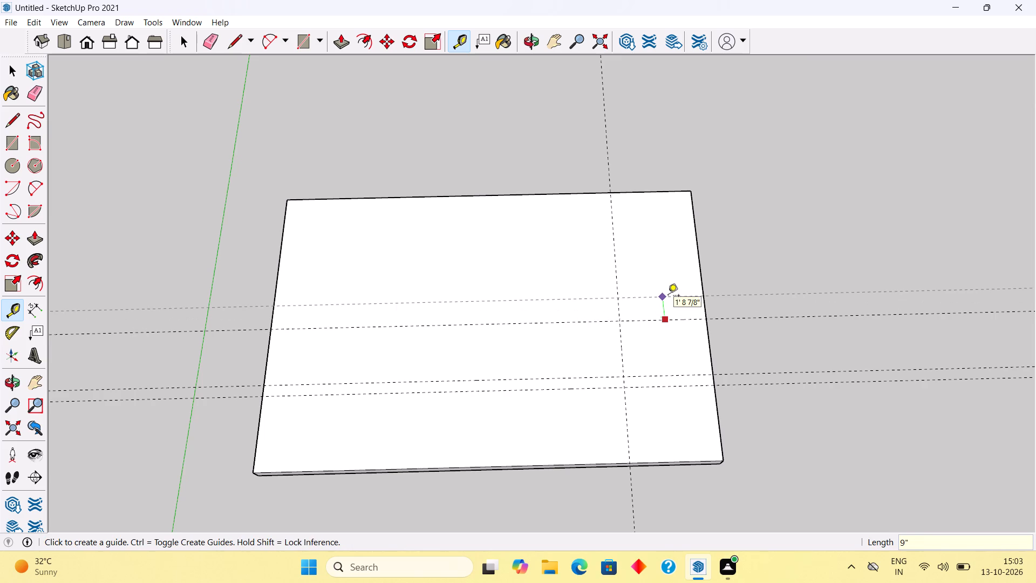
Place a crosswise guide 1' in from the slab's right edge.
{"action": "left_click", "coordinate": [698, 276]}
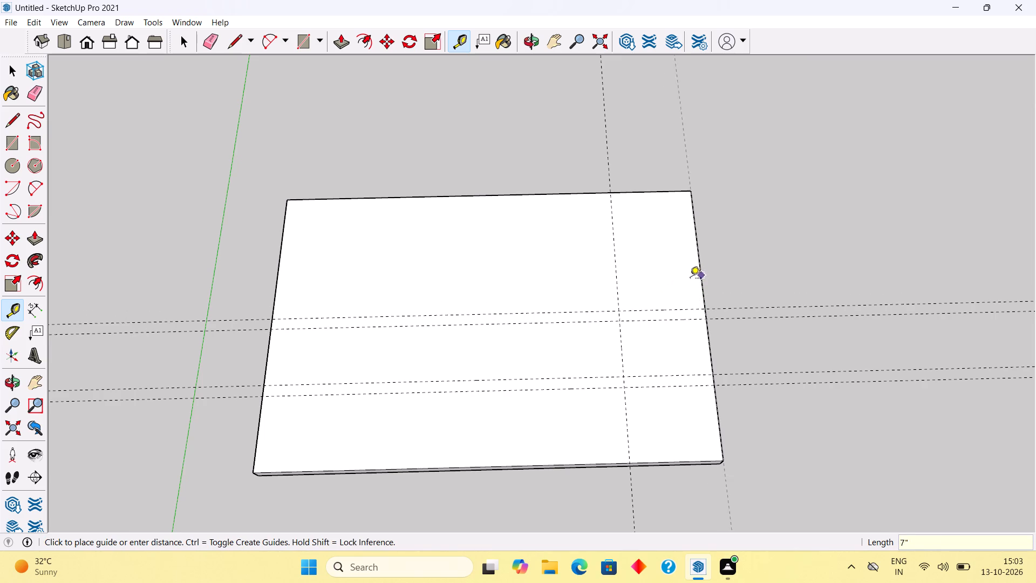
{"action": "type", "text": "1'"}
{"action": "key", "text": "Return"}
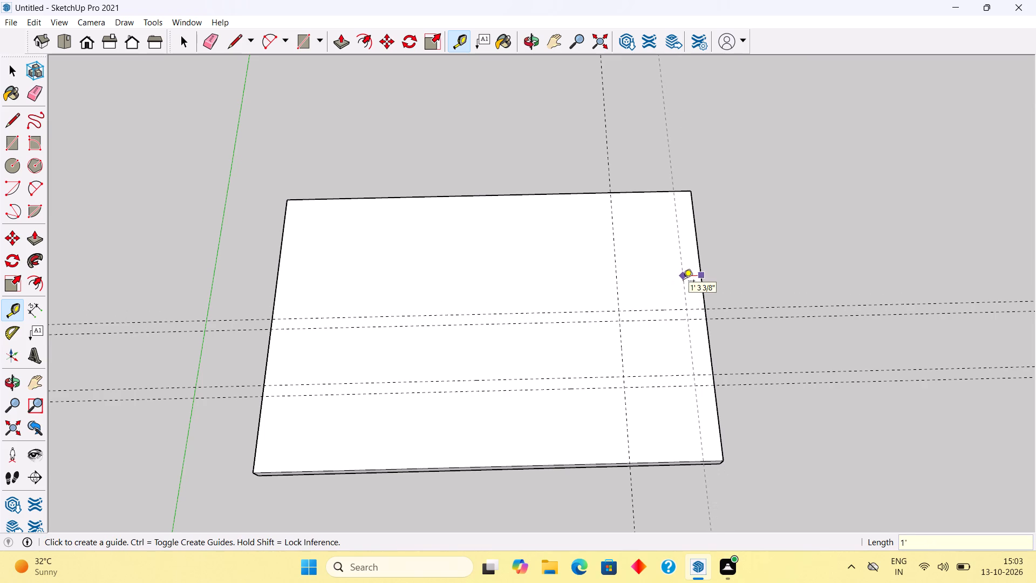
{"action": "key", "text": "space"}
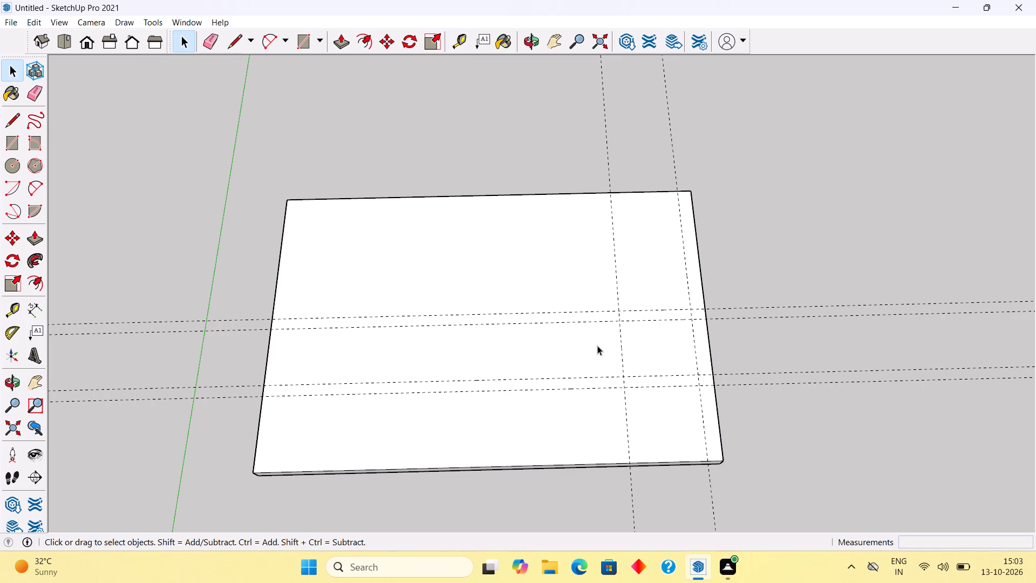
Draw a 24' by 9" wall footprint between the front lengthwise guides from the slab's left edge and extrude it 10'.
{"action": "key", "text": "r"}
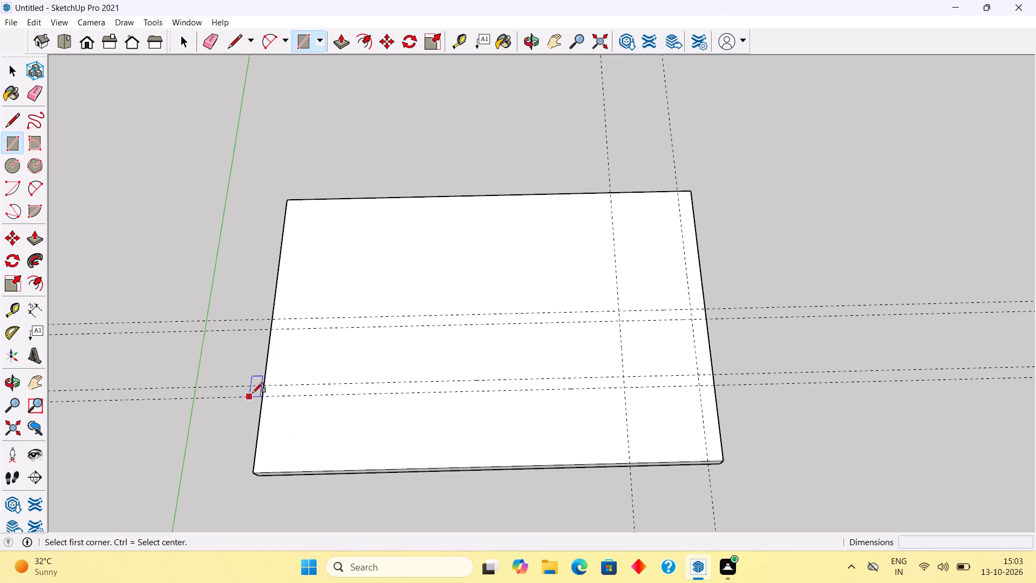
{"action": "left_click", "coordinate": [266, 383]}
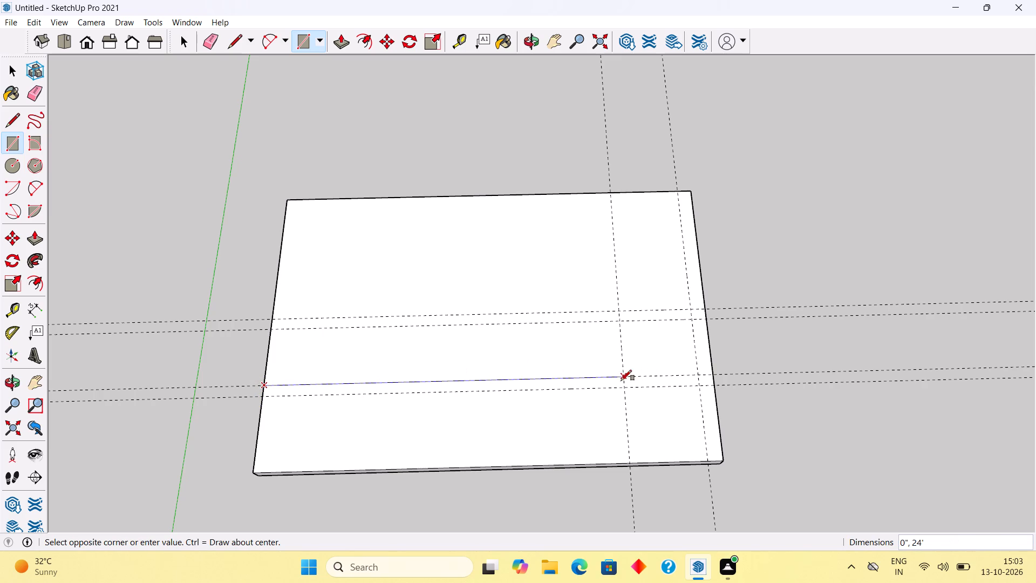
{"action": "left_click", "coordinate": [625, 390]}
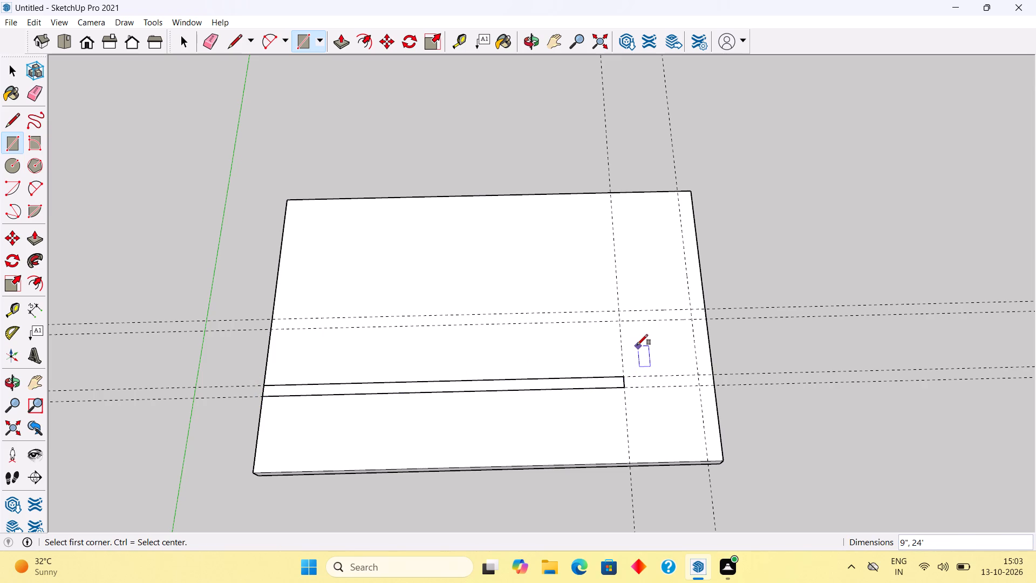
{"action": "key", "text": "p"}
{"action": "left_click", "coordinate": [615, 382]}
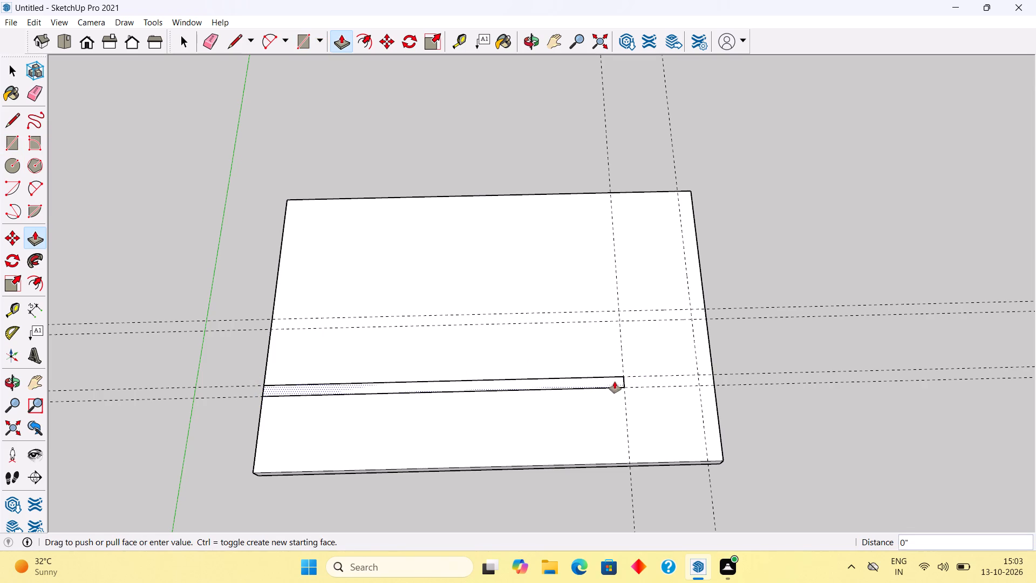
{"action": "type", "text": "10'"}
{"action": "key", "text": "Return"}
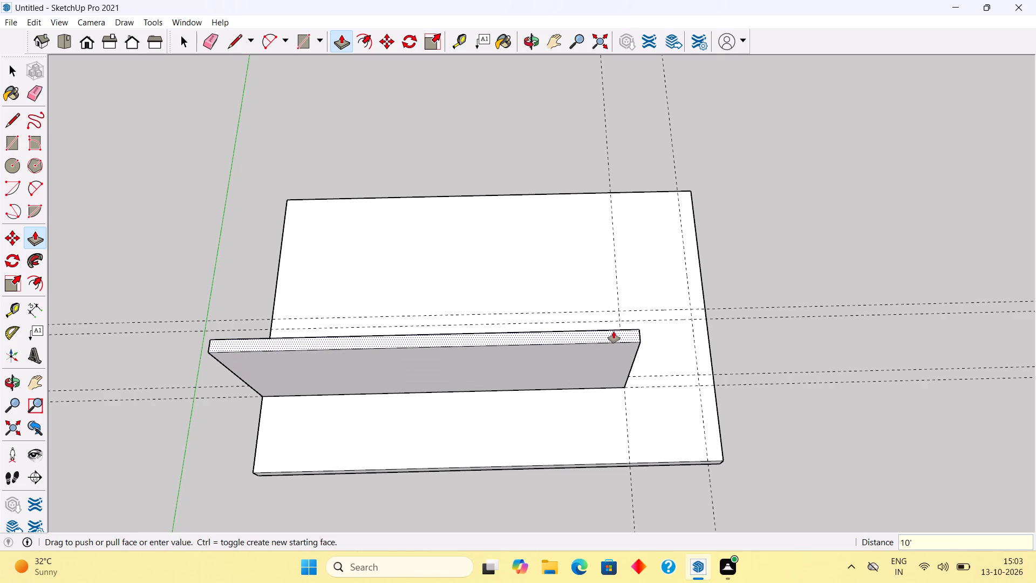
Make the new 24' long wall a group.
{"action": "key", "text": "space"}
{"action": "triple_click", "coordinate": [614, 331]}
{"action": "right_click", "coordinate": [614, 331]}
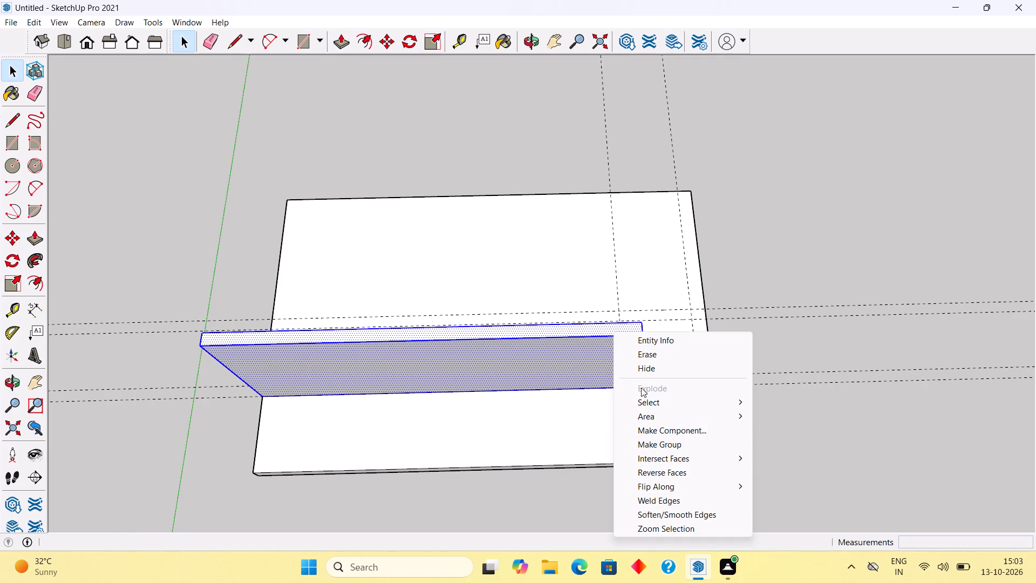
{"action": "left_click", "coordinate": [660, 438]}
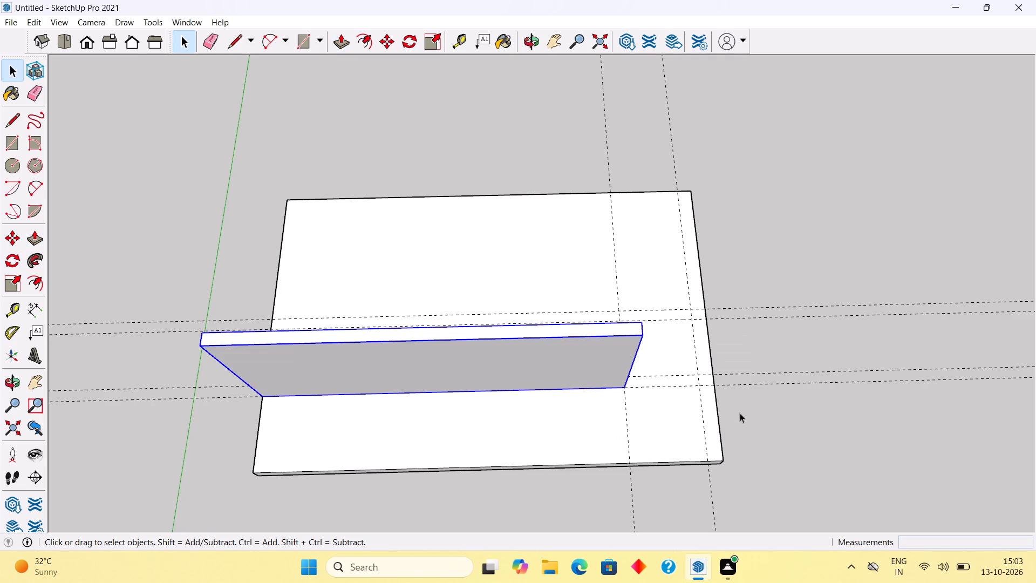
{"action": "left_click", "coordinate": [740, 413]}
Place a parallel guide 9" from the crosswise guide at the wall's end, toward the inside of the slab.
{"action": "middle_click_drag", "start_coordinate": [662, 402], "coordinate": [136, 399]}
{"action": "scroll", "coordinate": [549, 395], "scroll_direction": "up", "scroll_amount": 4}
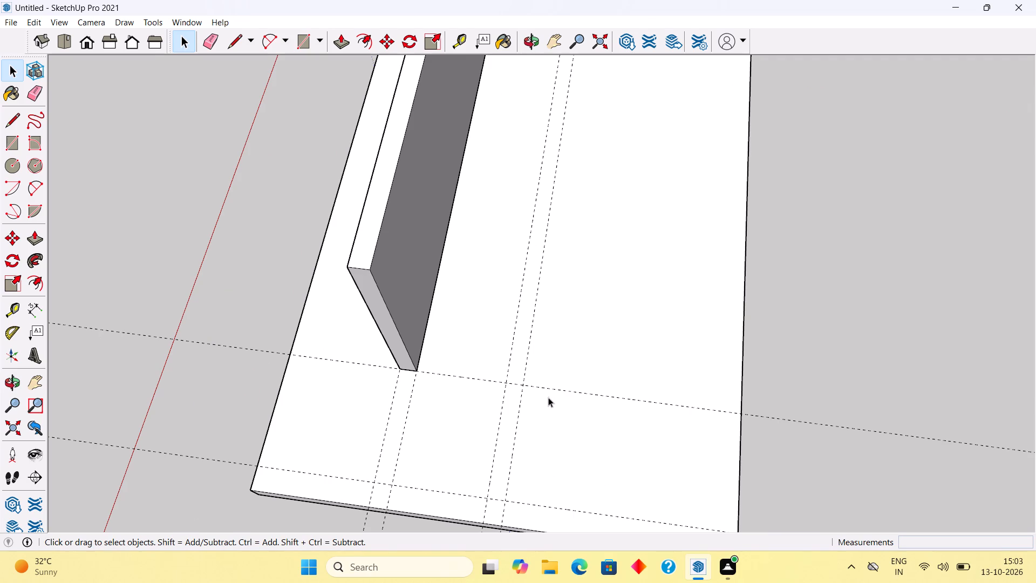
{"action": "key", "text": "t"}
{"action": "left_click", "coordinate": [489, 381]}
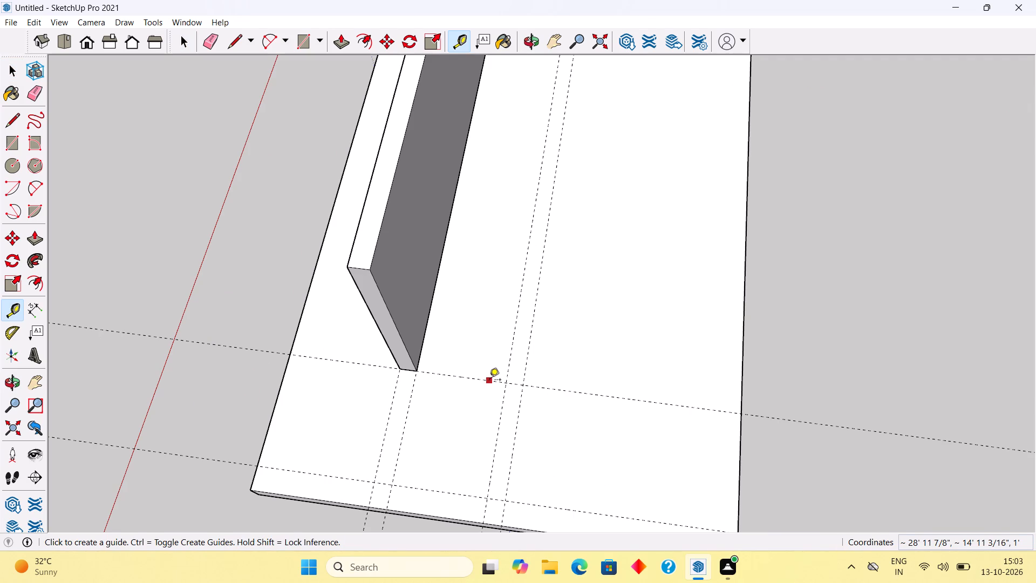
{"action": "type", "text": "9\""}
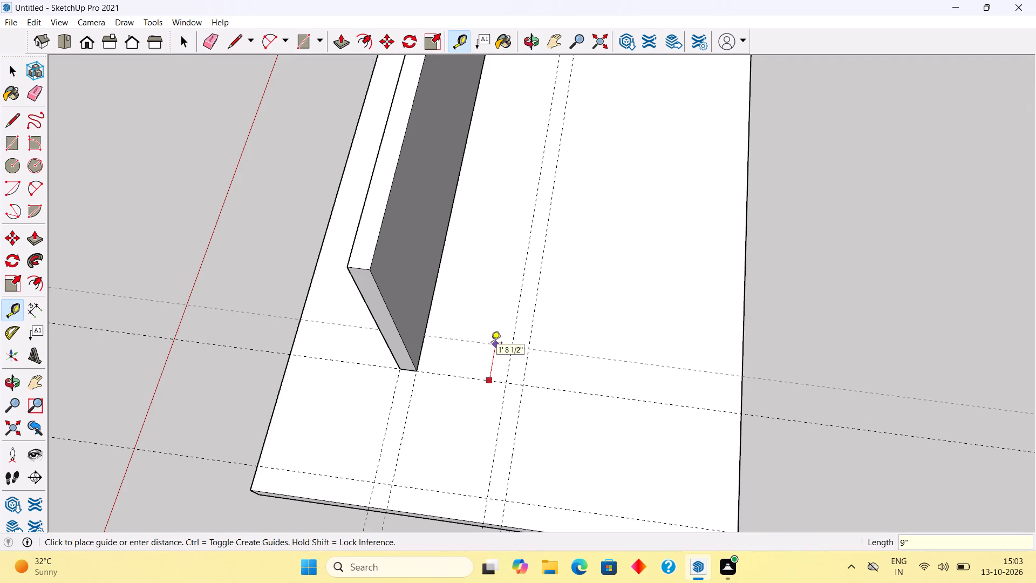
{"action": "key", "text": "Return"}
Draw a 4' by 9" footprint from the long wall's end to the rear pair of guides and extrude it to 10'.
{"action": "key", "text": "r"}
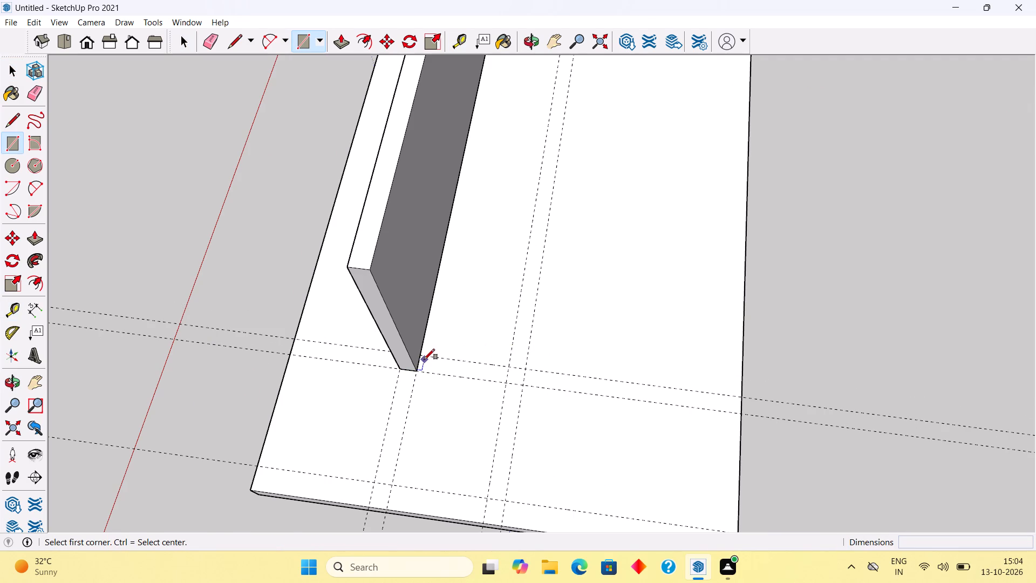
{"action": "left_click", "coordinate": [420, 355]}
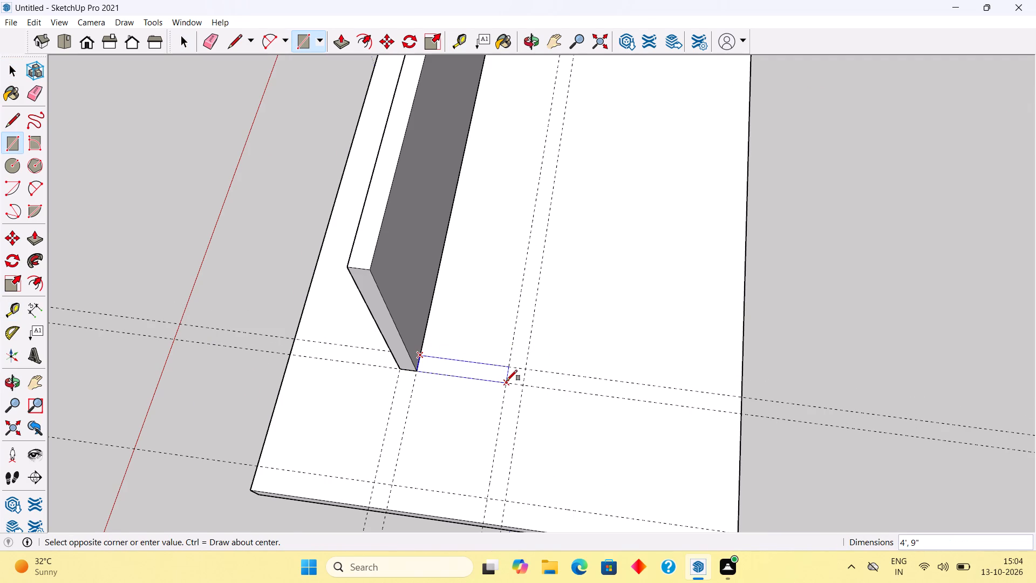
{"action": "left_click", "coordinate": [507, 381]}
{"action": "key", "text": "p"}
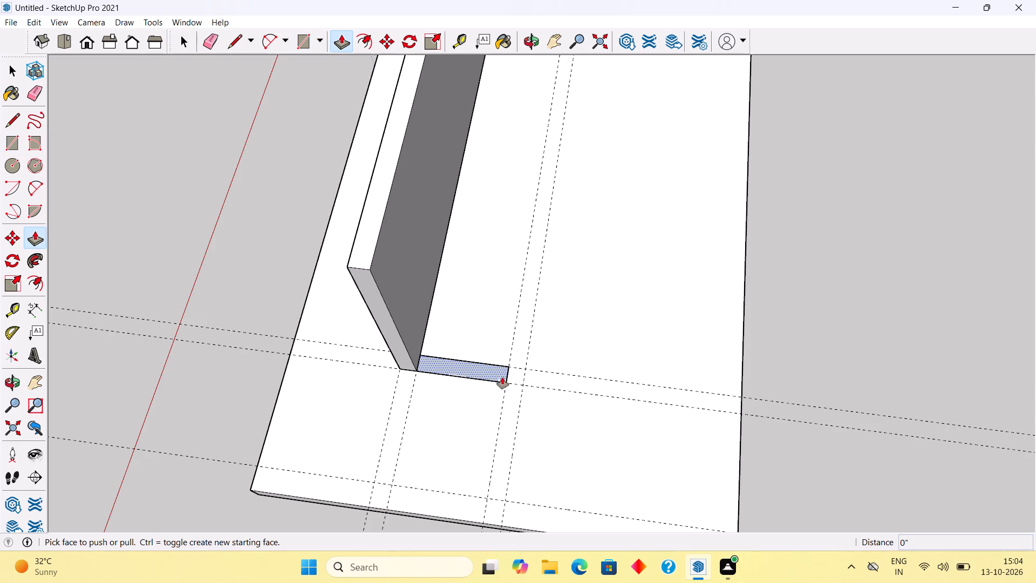
{"action": "left_click", "coordinate": [502, 377]}
{"action": "left_click", "coordinate": [350, 268]}
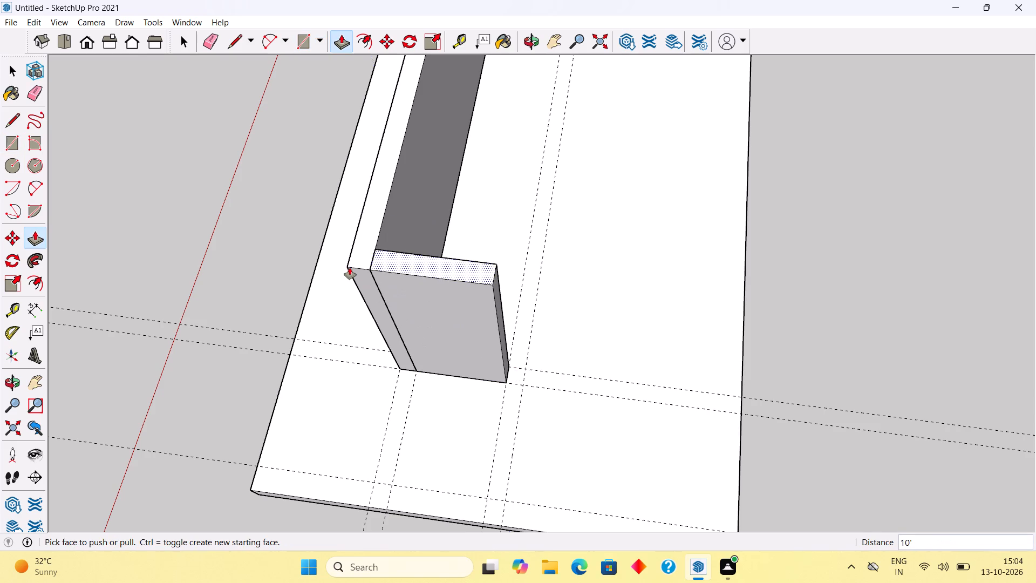
Make the 4' crosswise wall a group.
{"action": "key", "text": "space"}
{"action": "triple_click", "coordinate": [452, 301]}
{"action": "right_click", "coordinate": [452, 301]}
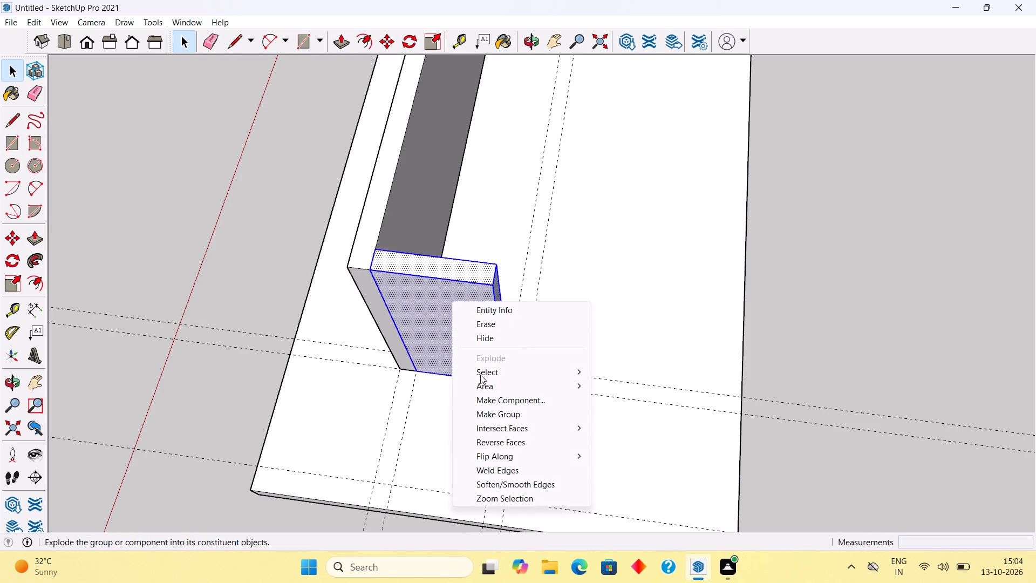
{"action": "left_click", "coordinate": [509, 418]}
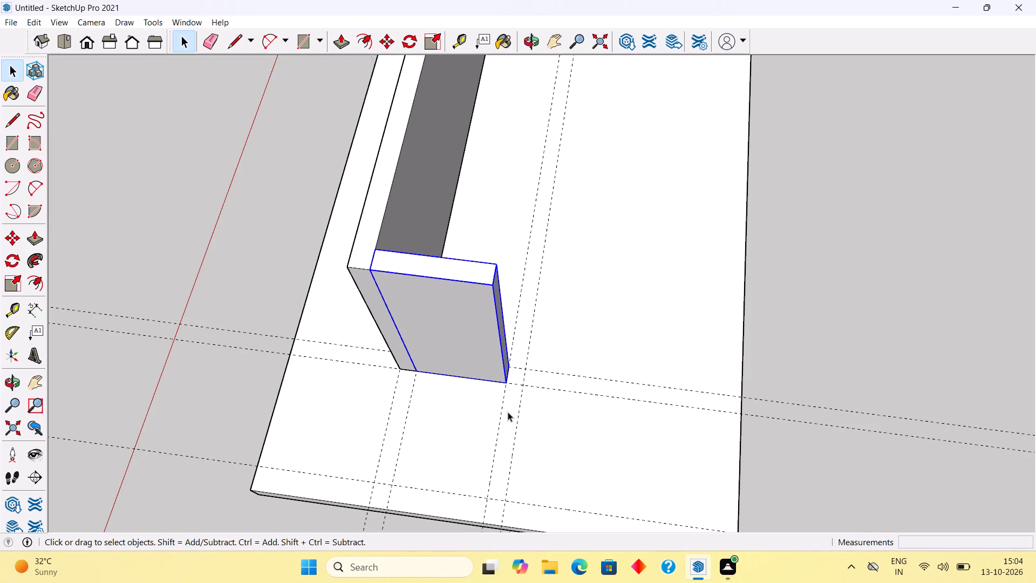
Draw a 5' 9" by 9" footprint between the rear guides out to the last crosswise guide and extrude it to 10'.
{"action": "scroll", "coordinate": [508, 412], "scroll_direction": "down", "scroll_amount": 3}
{"action": "scroll", "coordinate": [513, 499], "scroll_direction": "up", "scroll_amount": 3}
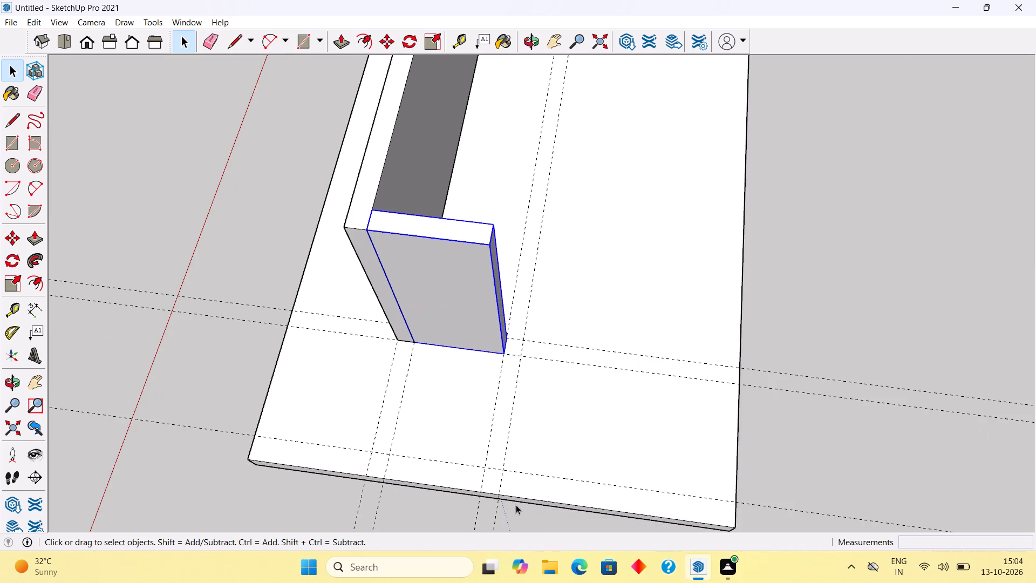
{"action": "middle_click_drag", "start_coordinate": [512, 503], "coordinate": [528, 456]}
{"action": "scroll", "coordinate": [528, 456], "scroll_direction": "down", "scroll_amount": 6}
{"action": "scroll", "coordinate": [508, 517], "scroll_direction": "up", "scroll_amount": 5}
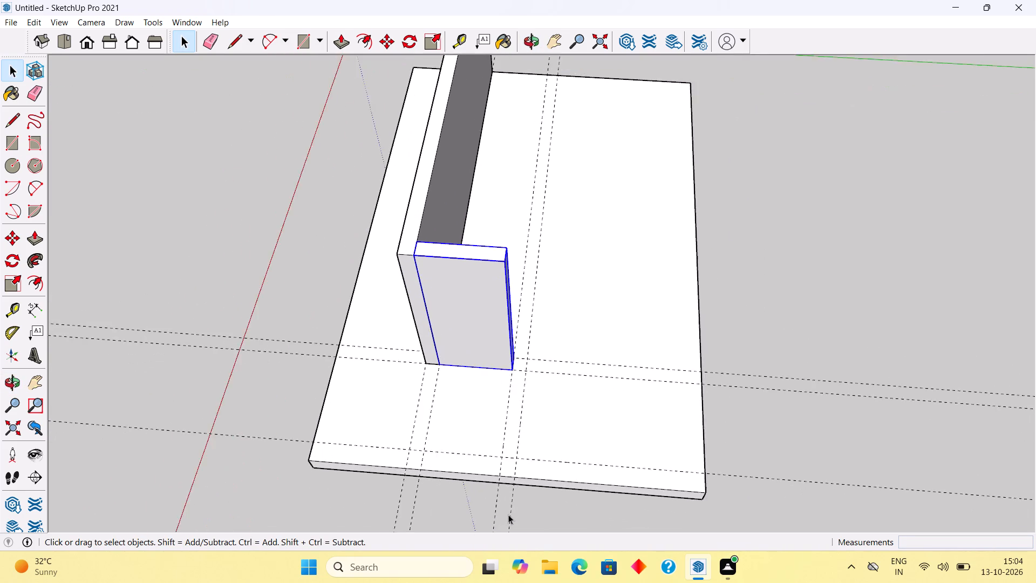
{"action": "scroll", "coordinate": [508, 514], "scroll_direction": "up", "scroll_amount": 3}
{"action": "key", "text": "r"}
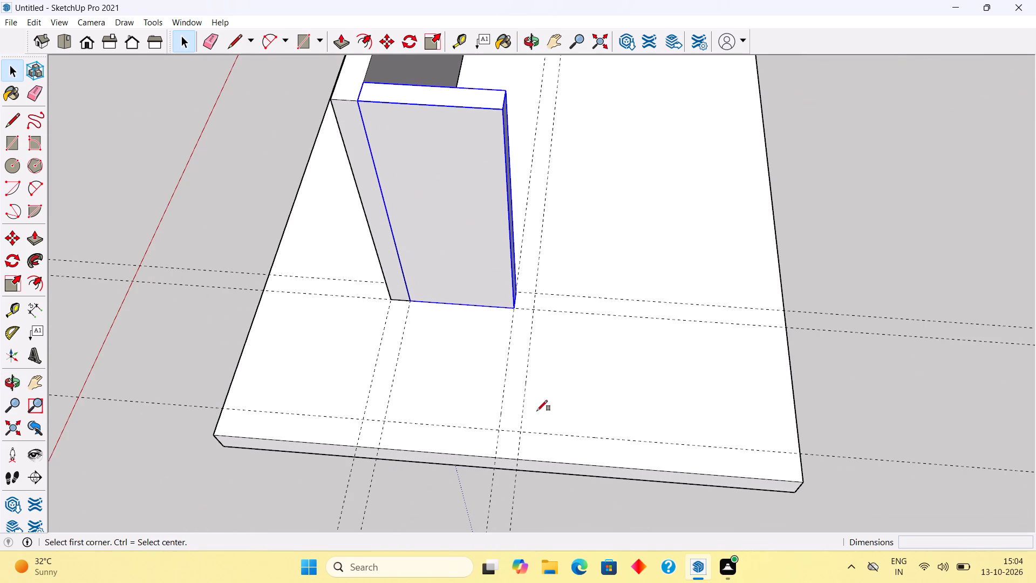
{"action": "left_click", "coordinate": [534, 291]}
{"action": "left_click", "coordinate": [500, 428]}
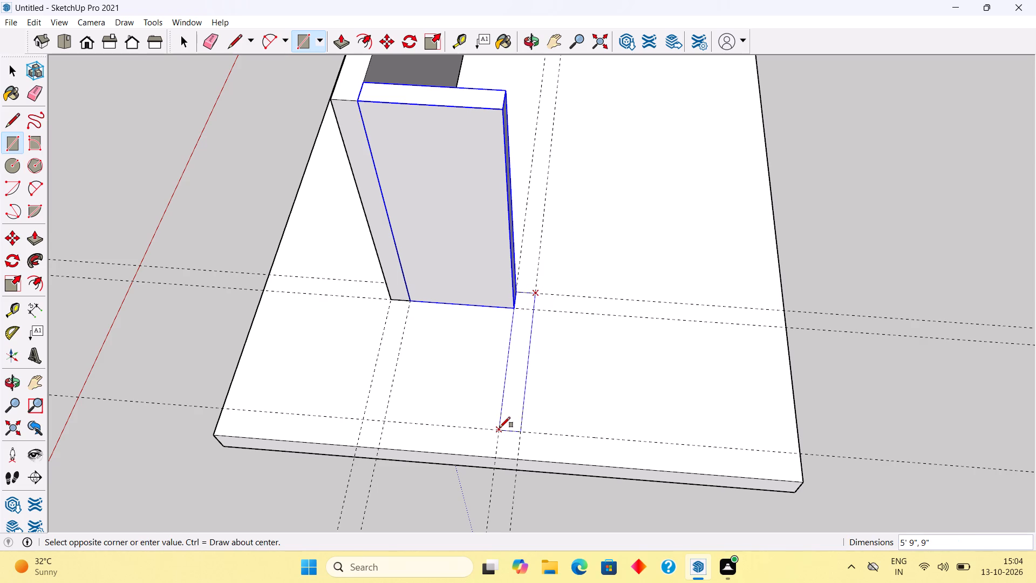
{"action": "key", "text": "p"}
{"action": "left_click", "coordinate": [514, 417]}
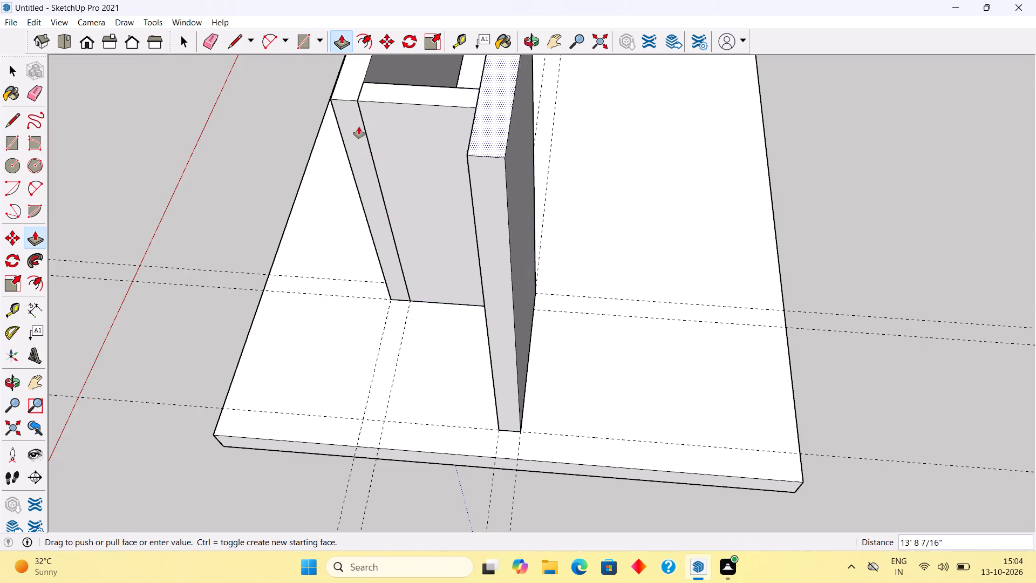
{"action": "left_click", "coordinate": [354, 101]}
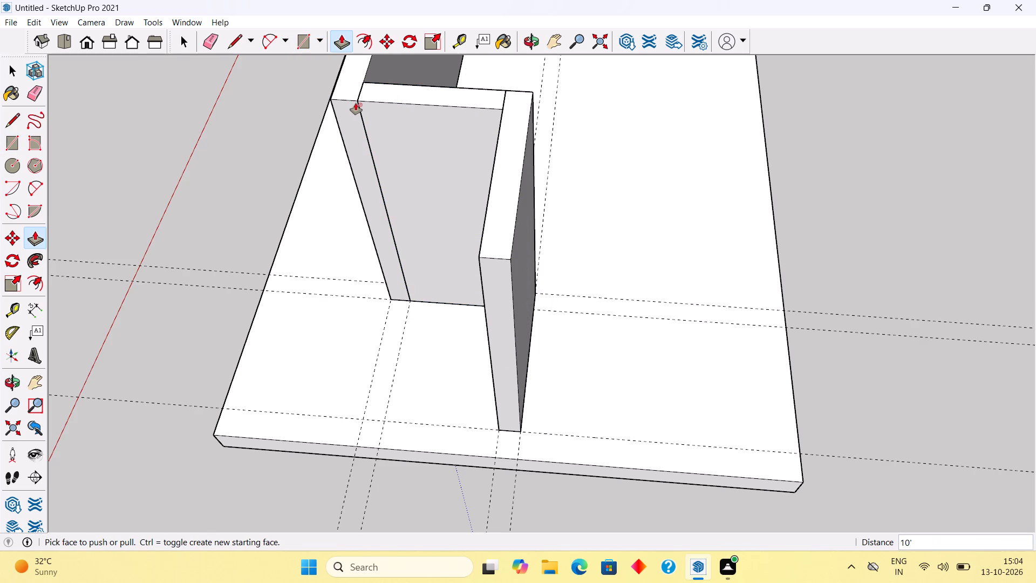
Make the 5' 9" long wall a group.
{"action": "key", "text": "space"}
{"action": "triple_click", "coordinate": [501, 257]}
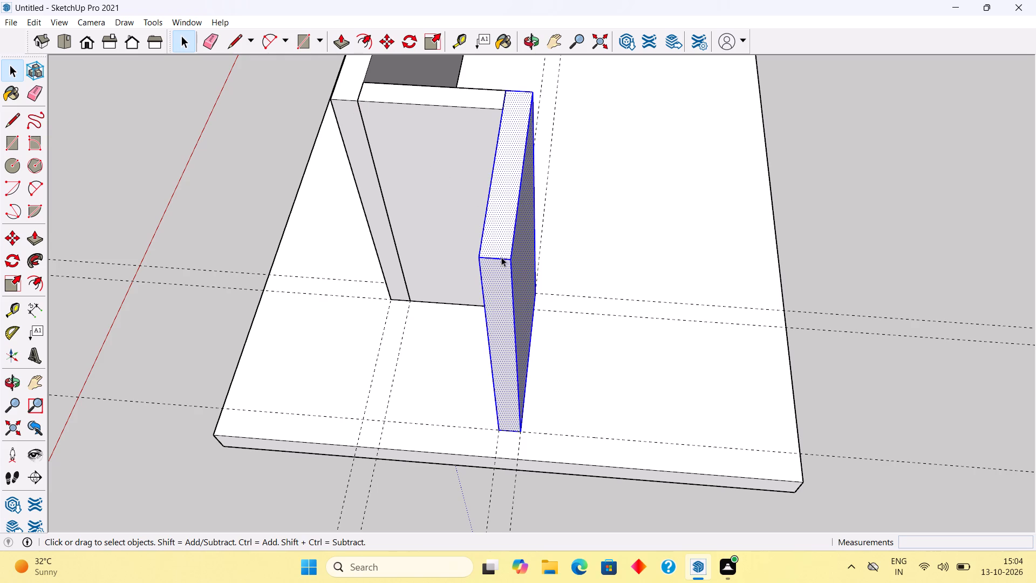
{"action": "right_click", "coordinate": [501, 257]}
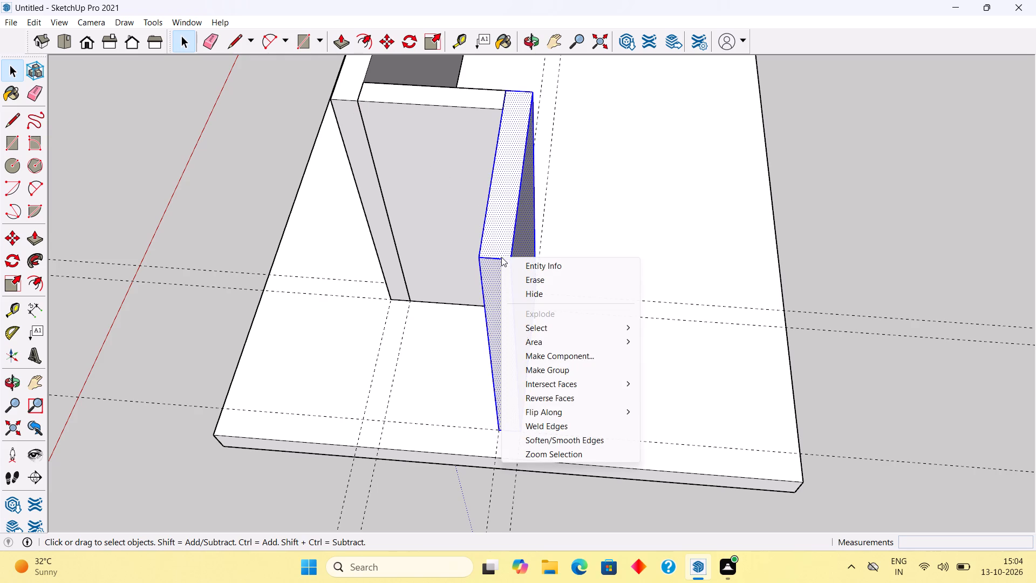
{"action": "left_click", "coordinate": [554, 371]}
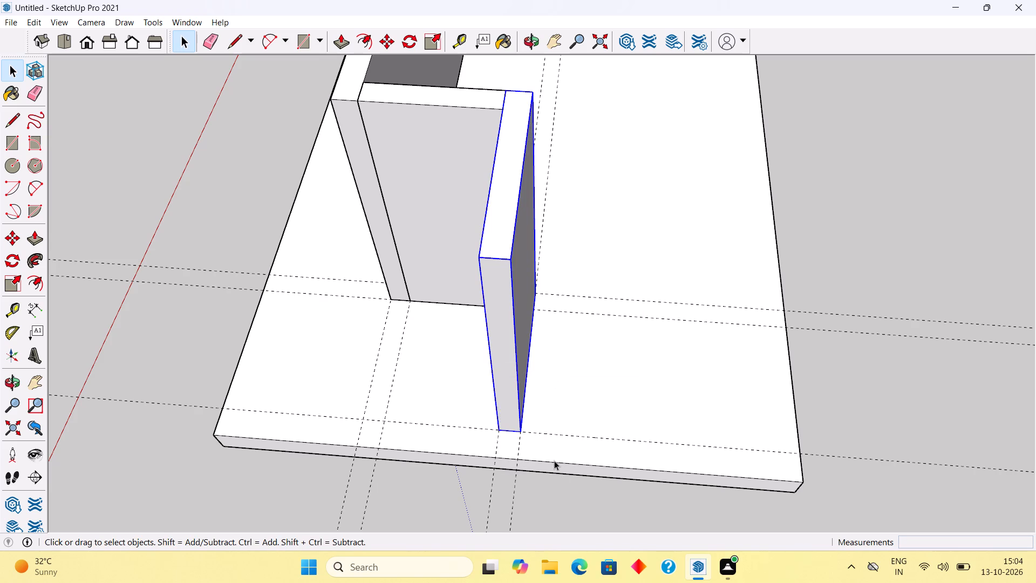
Draw a 10' 3" by 1' footprint from the last wall's outer corner to the slab's back right corner and extrude it to 10'.
{"action": "key", "text": "r"}
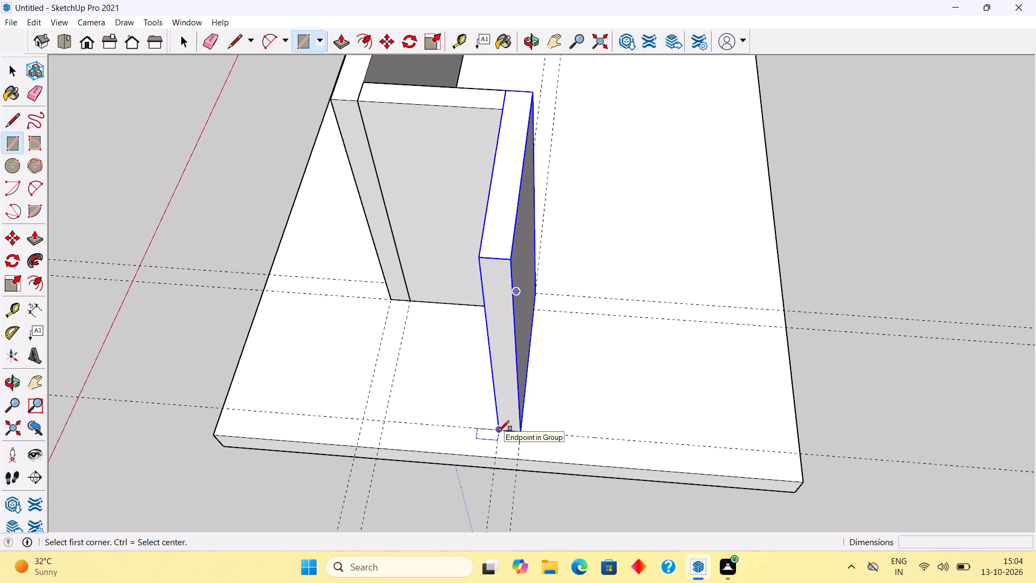
{"action": "left_click", "coordinate": [499, 430]}
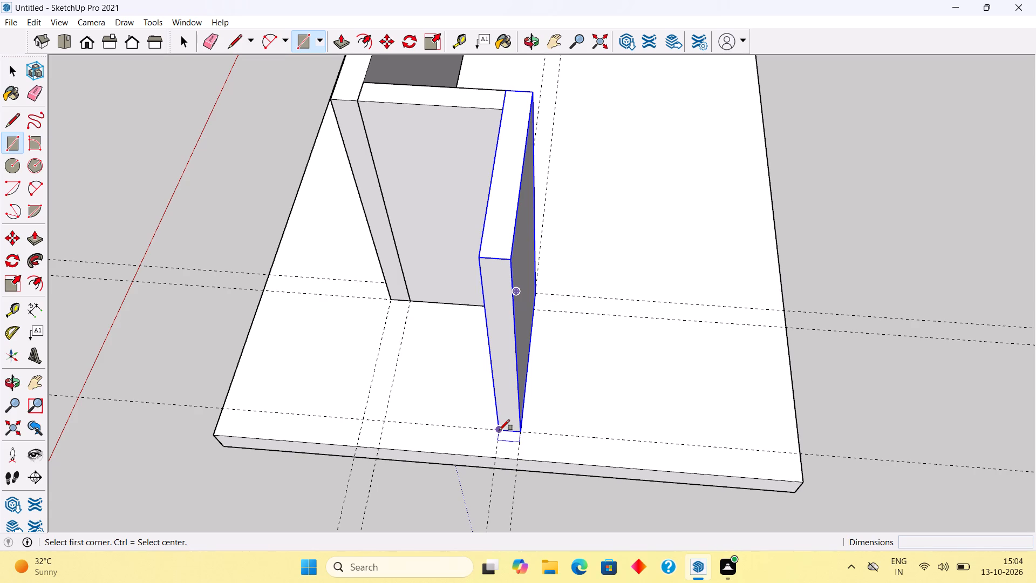
{"action": "left_click", "coordinate": [802, 480]}
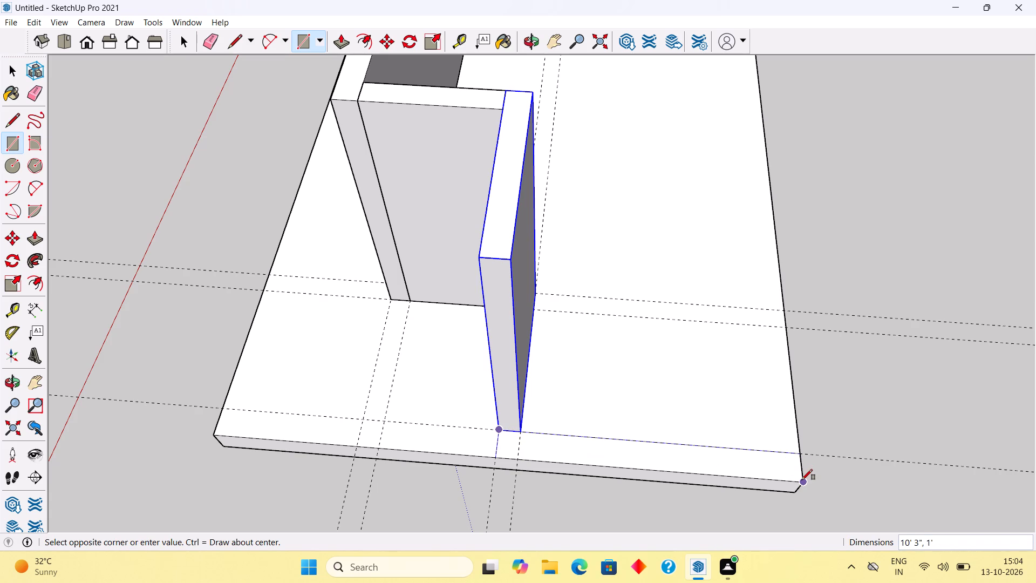
{"action": "key", "text": "p"}
{"action": "left_click", "coordinate": [779, 474]}
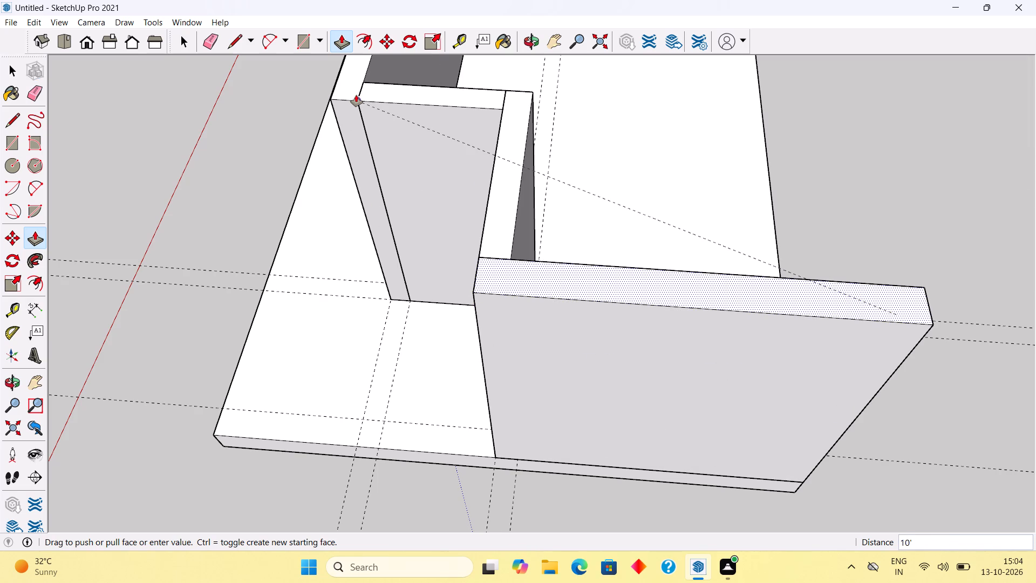
{"action": "left_click", "coordinate": [356, 95]}
Make the 10' 3" end wall a group and clear the selection.
{"action": "key", "text": "space"}
{"action": "triple_click", "coordinate": [627, 379]}
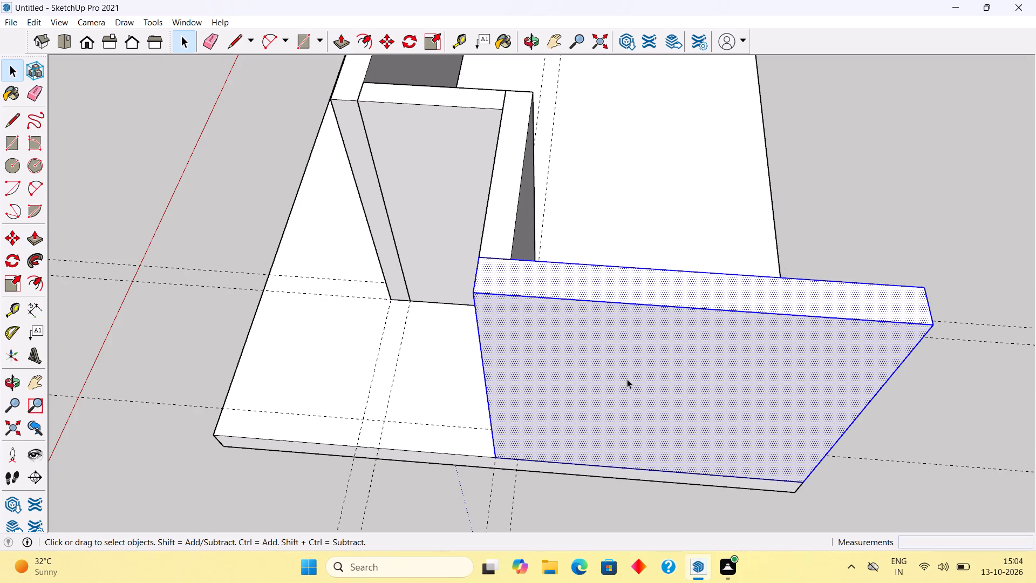
{"action": "right_click", "coordinate": [628, 376]}
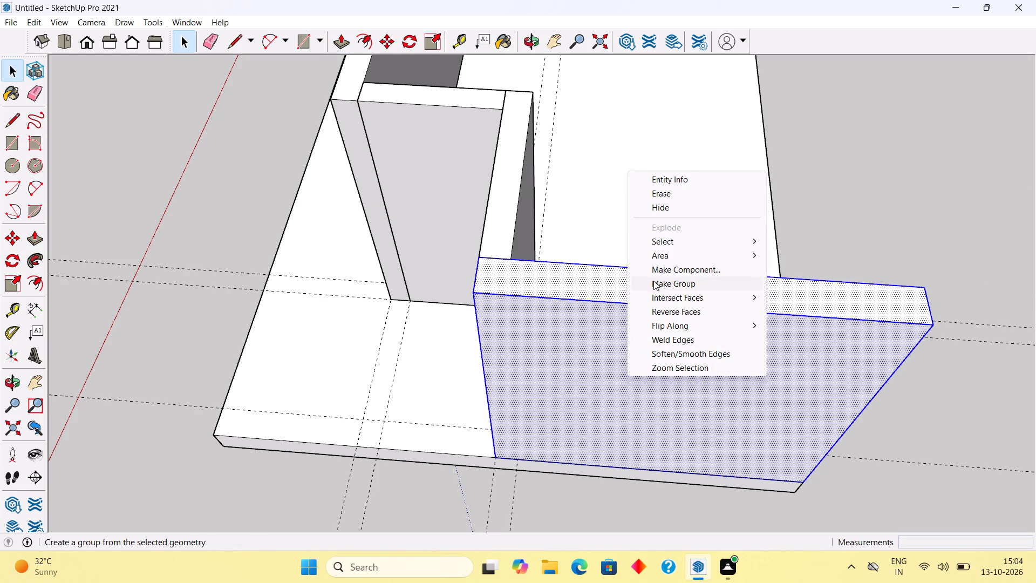
{"action": "left_click", "coordinate": [653, 283]}
{"action": "scroll", "coordinate": [582, 371], "scroll_direction": "down", "scroll_amount": 14}
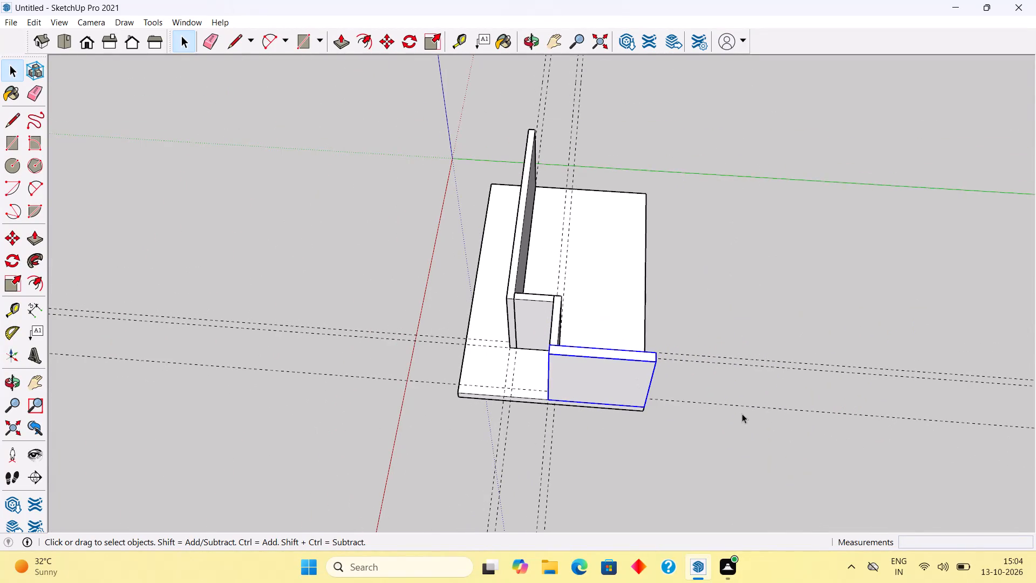
{"action": "middle_click_drag", "start_coordinate": [732, 425], "coordinate": [175, 311]}
{"action": "left_click", "coordinate": [241, 349]}
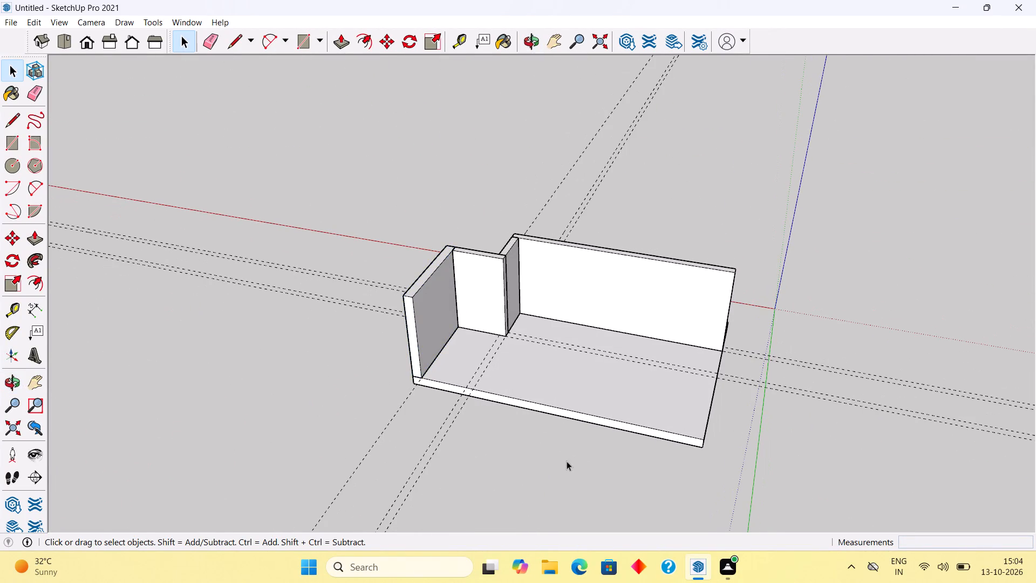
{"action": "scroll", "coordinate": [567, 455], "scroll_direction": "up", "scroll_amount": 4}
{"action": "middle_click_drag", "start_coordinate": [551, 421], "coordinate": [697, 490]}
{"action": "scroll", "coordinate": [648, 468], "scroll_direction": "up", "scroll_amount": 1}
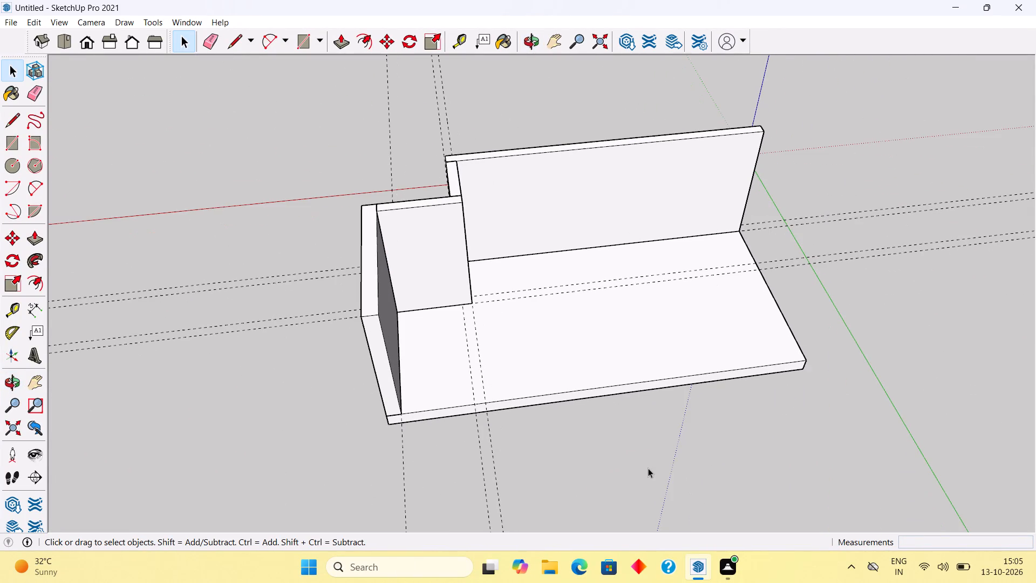
Place a guide 9" inside the slab's open long edge, opposite the existing long wall.
{"action": "middle_click_drag", "start_coordinate": [626, 499], "coordinate": [602, 539]}
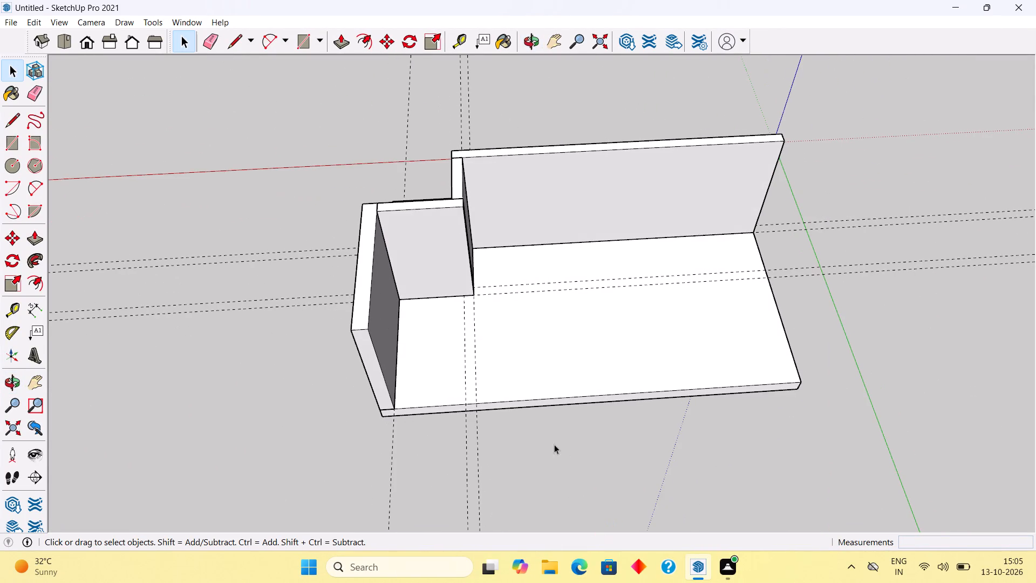
{"action": "scroll", "coordinate": [586, 404], "scroll_direction": "up", "scroll_amount": 3}
{"action": "key", "text": "t"}
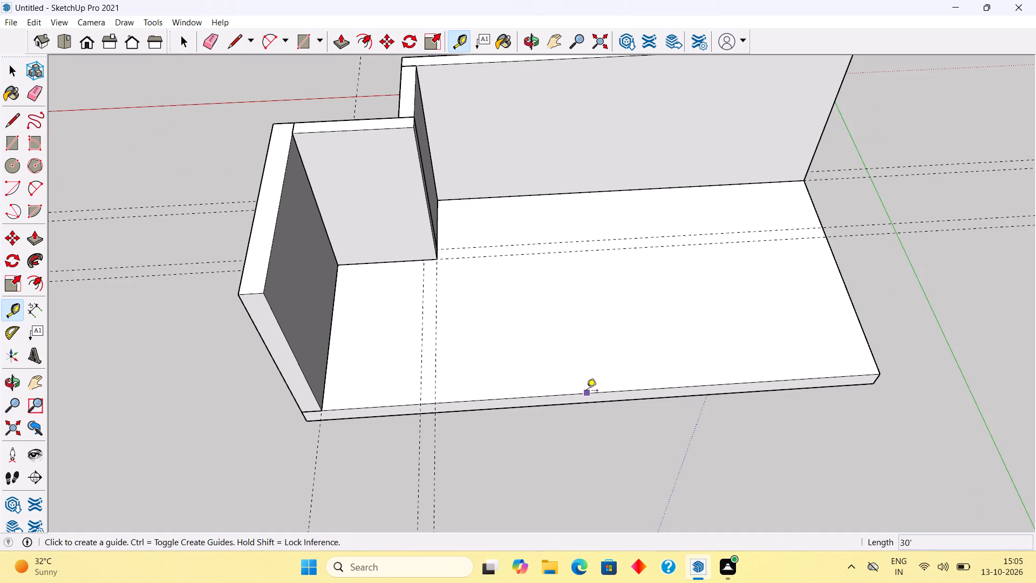
{"action": "left_click", "coordinate": [587, 391]}
{"action": "scroll", "coordinate": [582, 361], "scroll_direction": "up", "scroll_amount": 1}
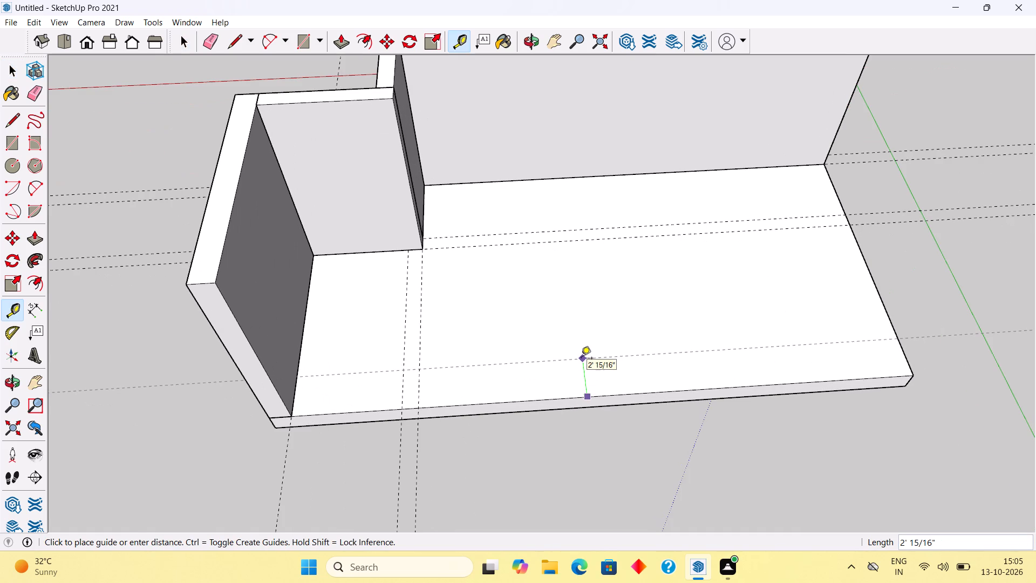
{"action": "type", "text": "9\""}
{"action": "key", "text": "Return"}
Draw a 29' by 9" footprint along that guide from the end wall to the slab's far corner and extrude it to 10'.
{"action": "key", "text": "r"}
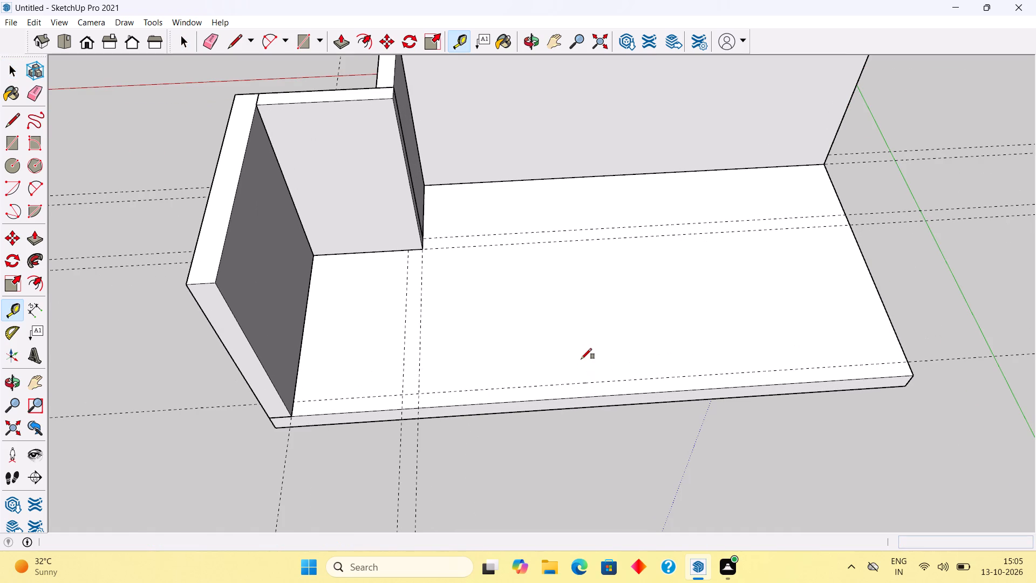
{"action": "left_click", "coordinate": [295, 404]}
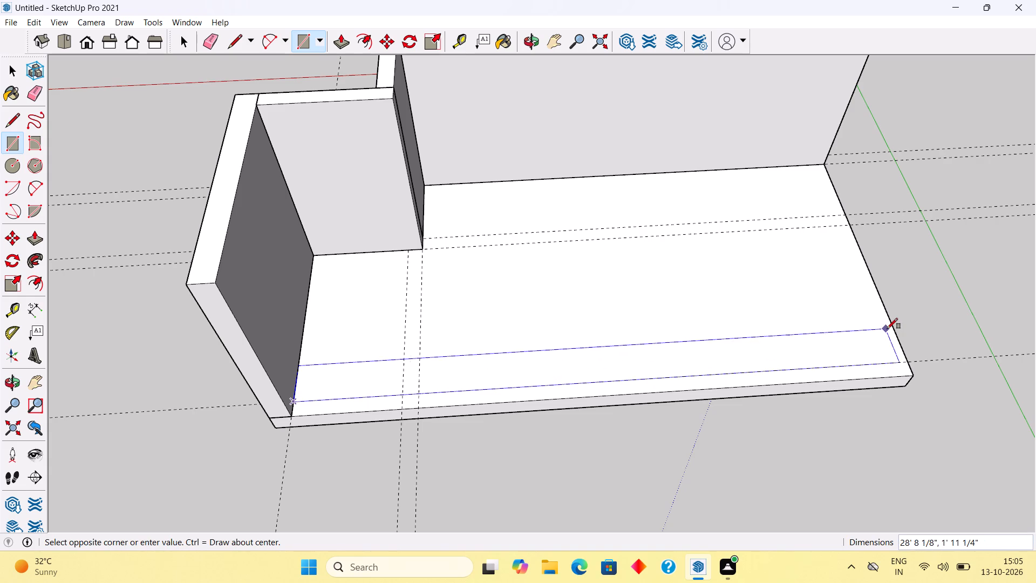
{"action": "left_click", "coordinate": [912, 375]}
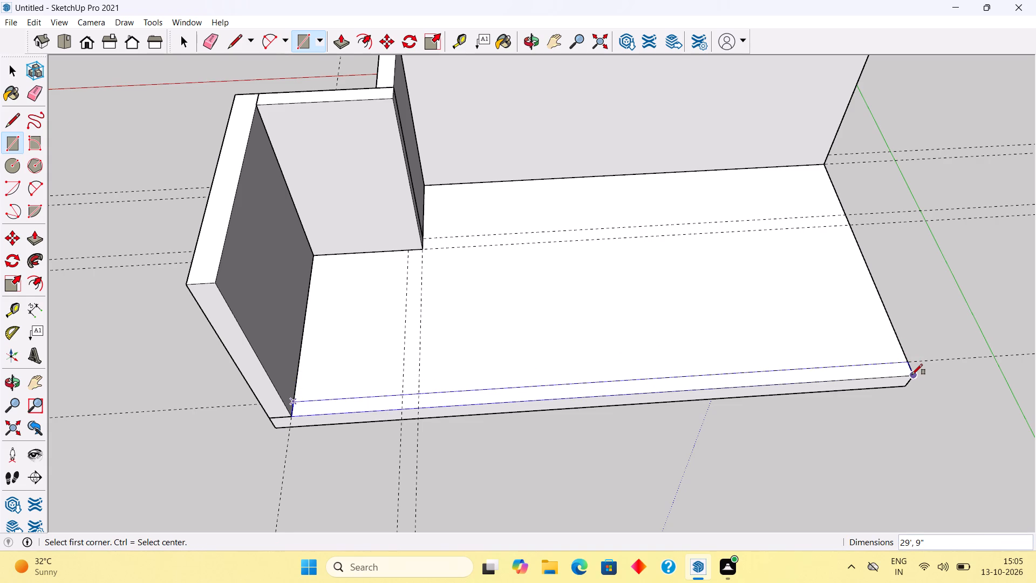
{"action": "key", "text": "p"}
{"action": "left_click", "coordinate": [877, 369]}
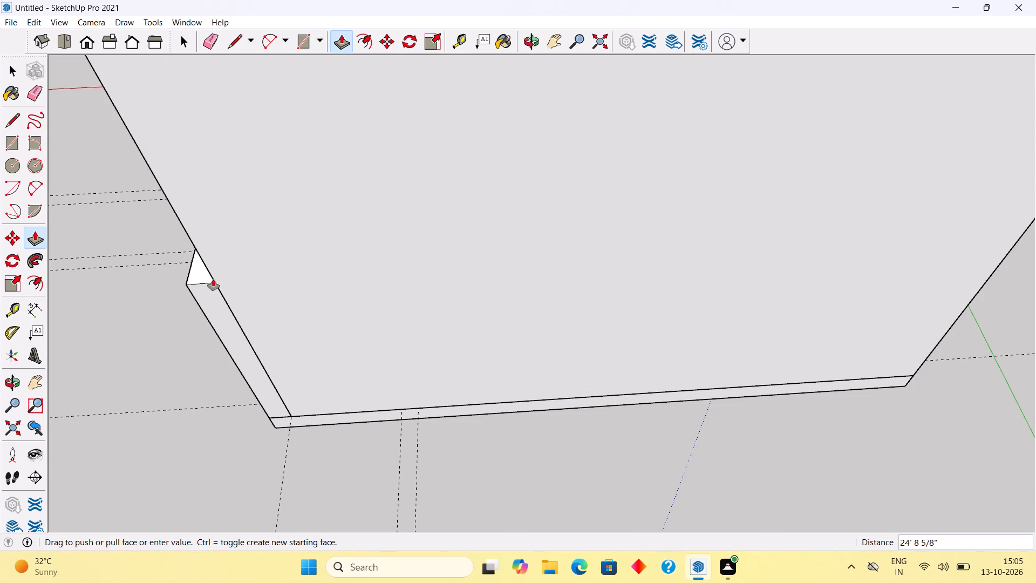
{"action": "left_click", "coordinate": [204, 281]}
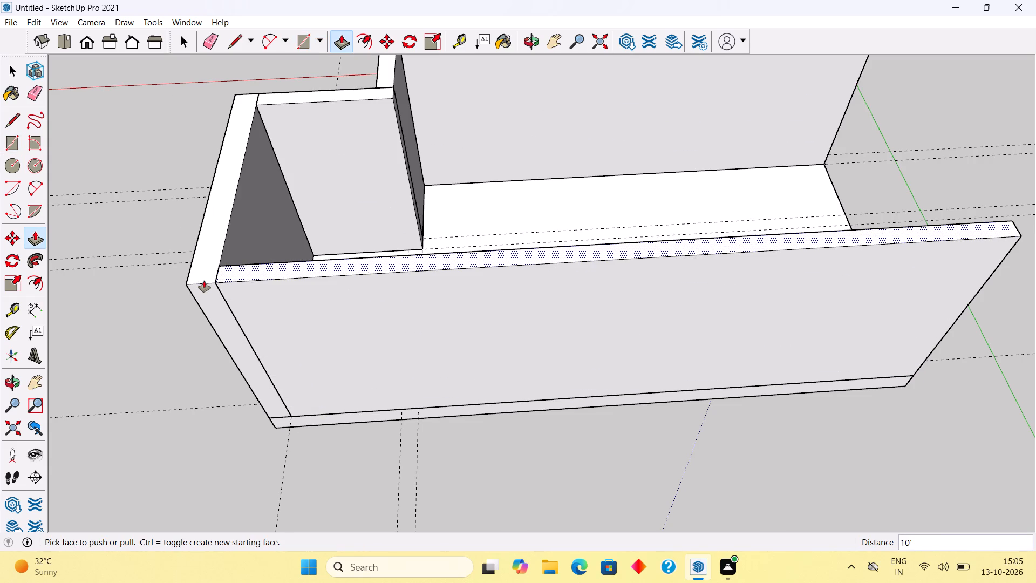
Make the 29' long wall a group and clear the selection.
{"action": "key", "text": "space"}
{"action": "triple_click", "coordinate": [413, 303]}
{"action": "right_click", "coordinate": [413, 303]}
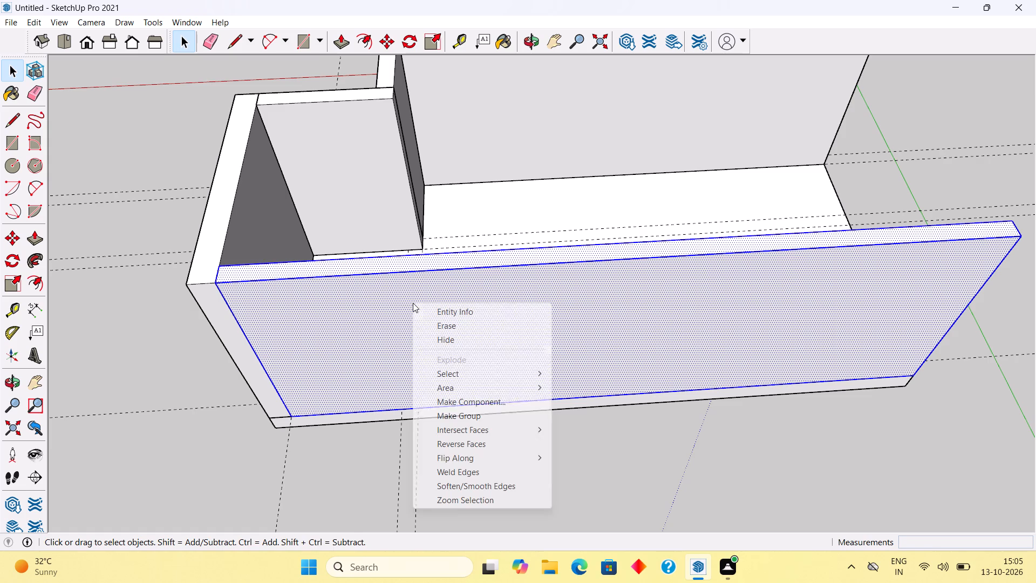
{"action": "left_click", "coordinate": [464, 418]}
{"action": "scroll", "coordinate": [453, 392], "scroll_direction": "down", "scroll_amount": 1}
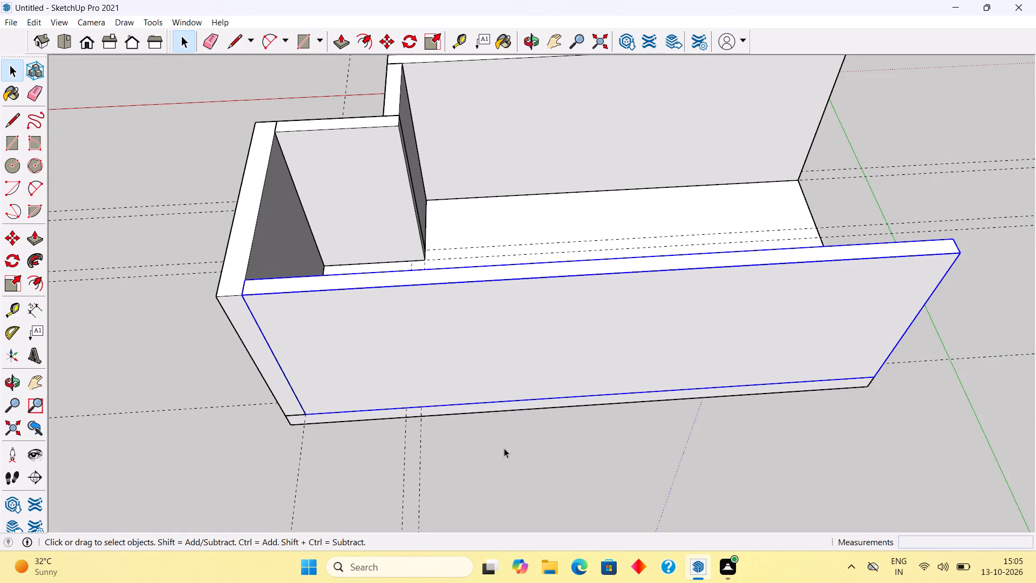
{"action": "left_click", "coordinate": [504, 448]}
Examine the wall layout from the open end and the recess beside the end wall.
{"action": "middle_click_drag", "start_coordinate": [581, 349], "coordinate": [52, 219]}
{"action": "scroll", "coordinate": [52, 219], "scroll_direction": "down", "scroll_amount": 3}
{"action": "scroll", "coordinate": [396, 313], "scroll_direction": "down", "scroll_amount": 4}
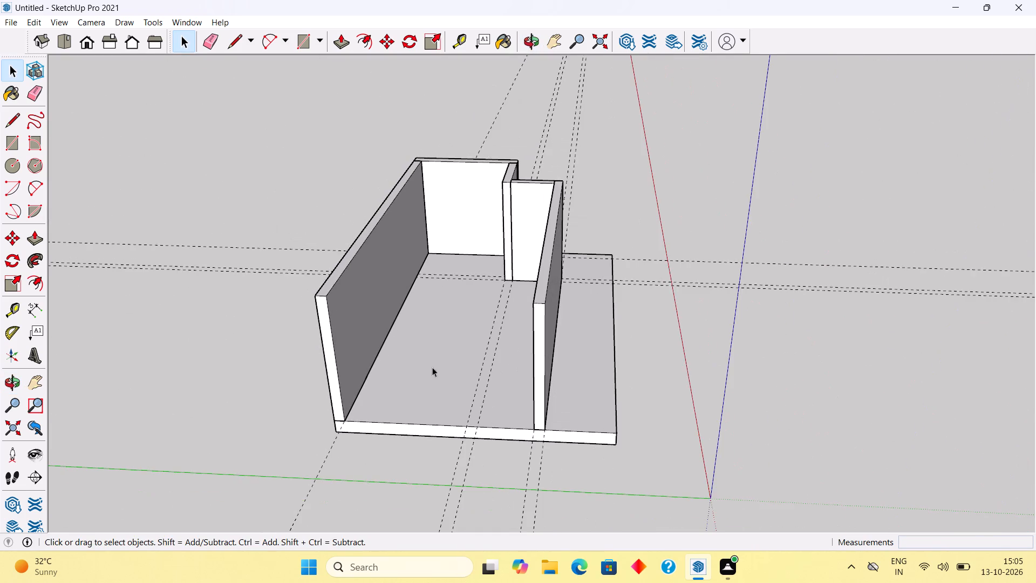
{"action": "middle_click_drag", "start_coordinate": [444, 430], "coordinate": [480, 397]}
{"action": "scroll", "coordinate": [479, 396], "scroll_direction": "up", "scroll_amount": 3}
{"action": "scroll", "coordinate": [499, 233], "scroll_direction": "down", "scroll_amount": 5}
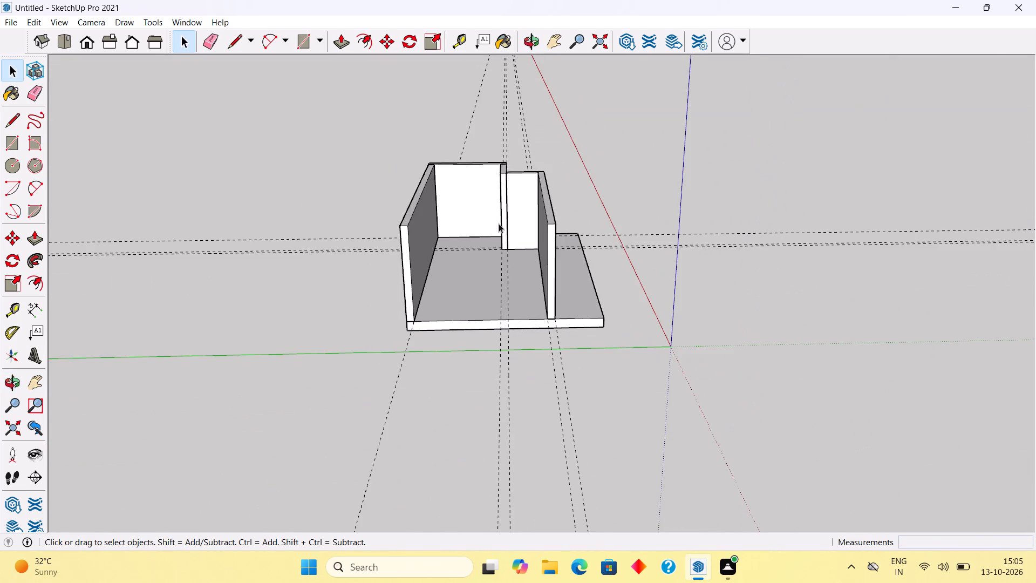
{"action": "middle_click_drag", "start_coordinate": [493, 208], "coordinate": [216, 257]}
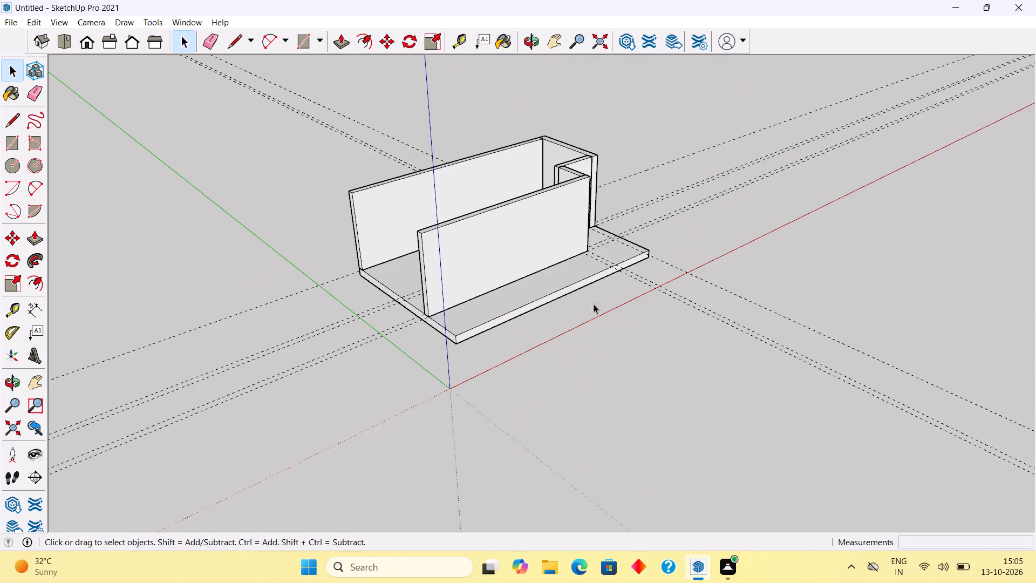
{"action": "middle_click_drag", "start_coordinate": [577, 305], "coordinate": [271, 225]}
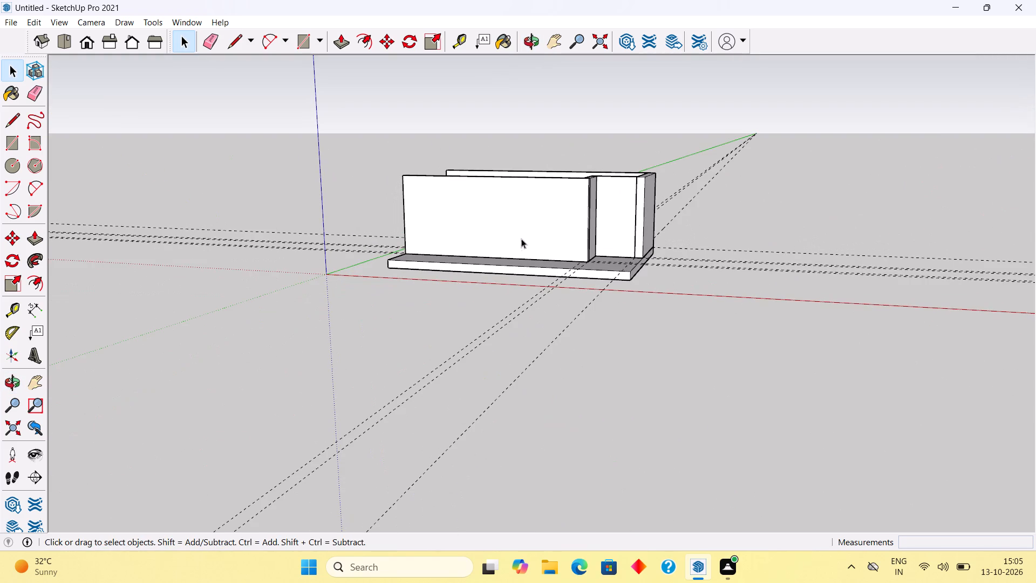
{"action": "middle_click_drag", "start_coordinate": [523, 251], "coordinate": [615, 263]}
{"action": "scroll", "coordinate": [610, 195], "scroll_direction": "up", "scroll_amount": 10}
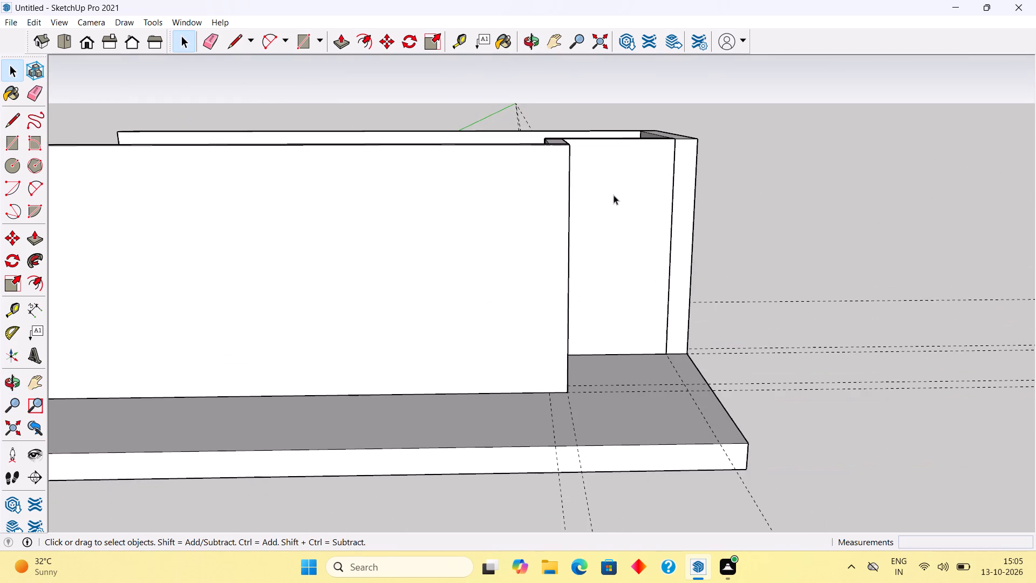
{"action": "middle_click_drag", "start_coordinate": [582, 217], "coordinate": [527, 219]}
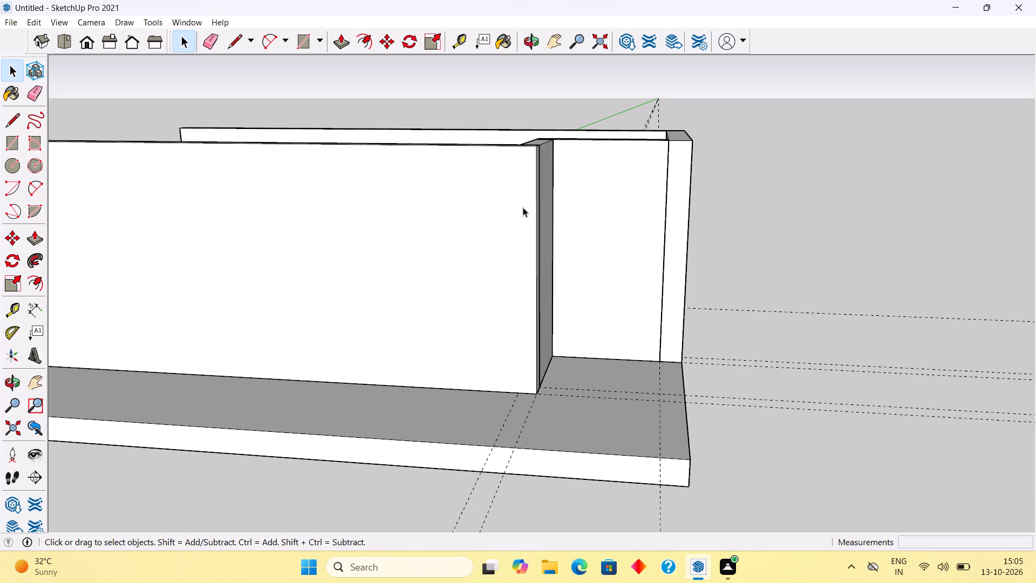
{"action": "scroll", "coordinate": [698, 202], "scroll_direction": "up", "scroll_amount": 4}
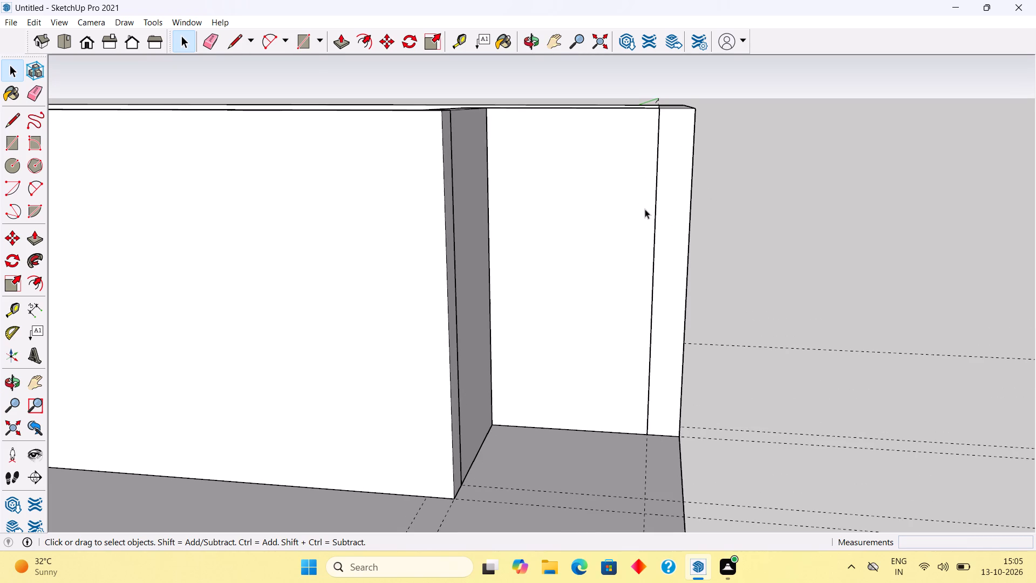
{"action": "middle_click_drag", "start_coordinate": [646, 209], "coordinate": [686, 209]}
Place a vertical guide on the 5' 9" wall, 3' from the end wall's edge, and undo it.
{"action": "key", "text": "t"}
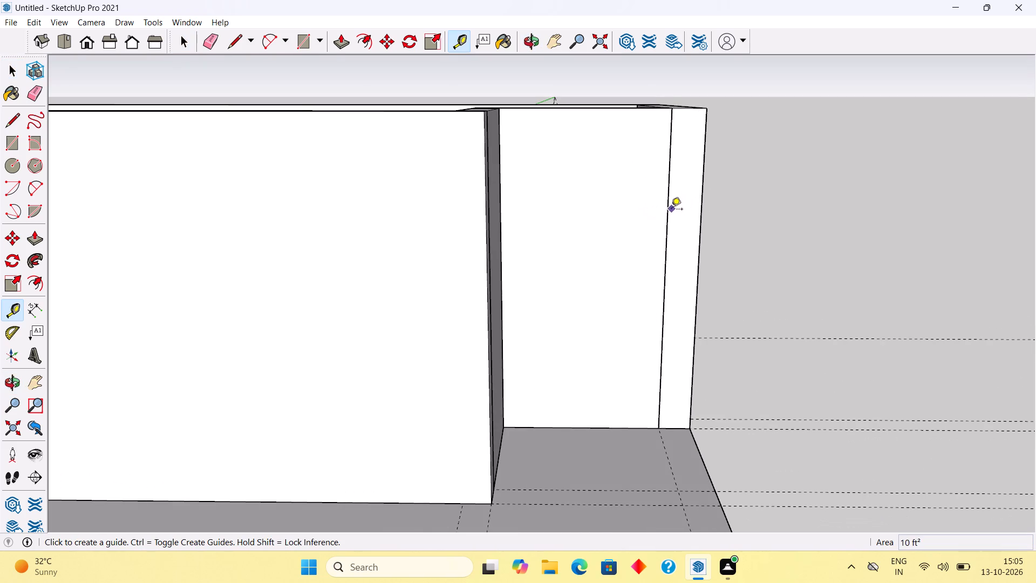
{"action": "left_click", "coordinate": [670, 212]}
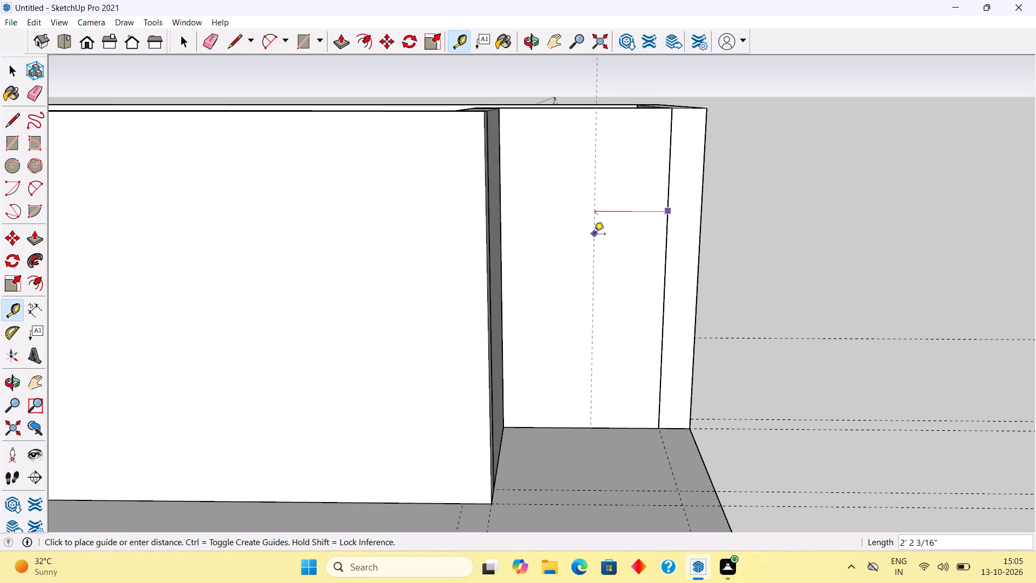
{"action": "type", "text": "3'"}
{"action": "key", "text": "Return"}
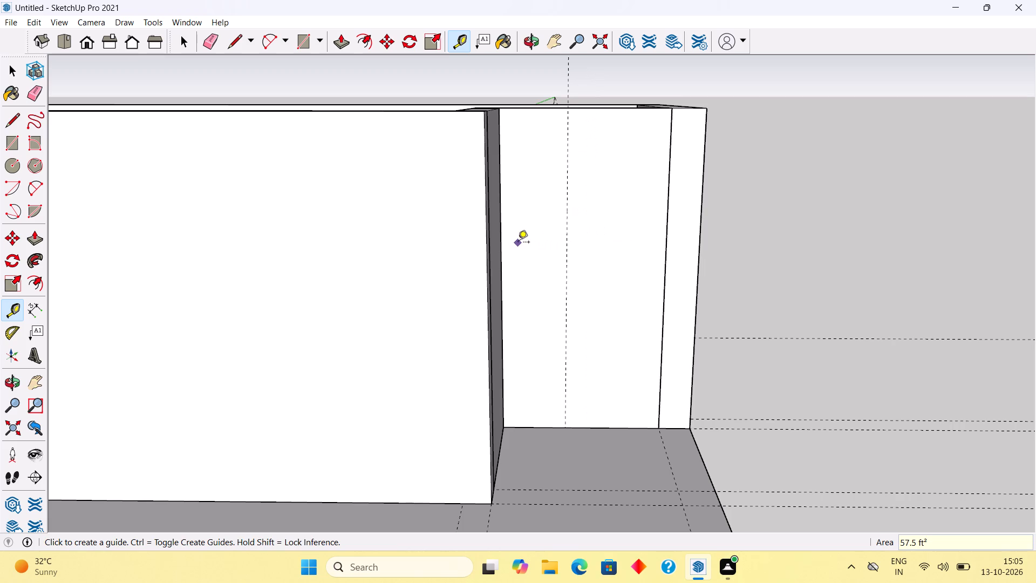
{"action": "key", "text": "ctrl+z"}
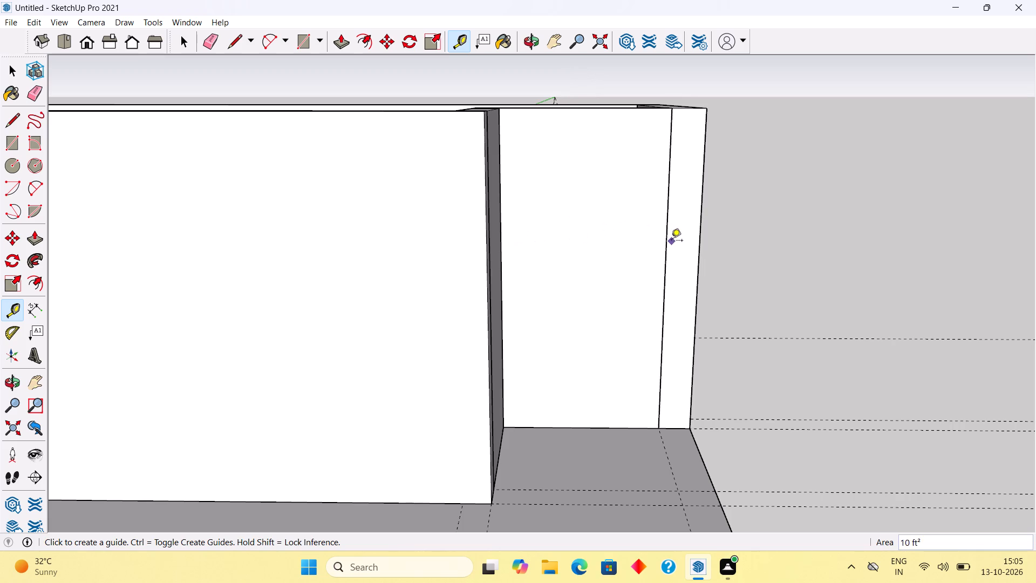
Place a vertical guide at the 5' 9" wall's midpoint and another 9" from it toward the end wall.
{"action": "left_click", "coordinate": [666, 246]}
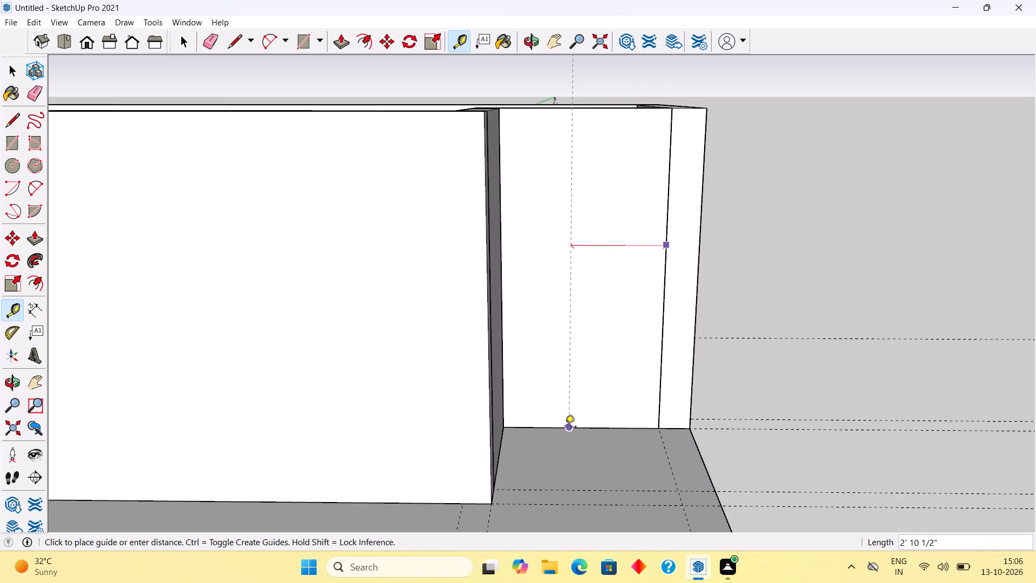
{"action": "left_click", "coordinate": [562, 428]}
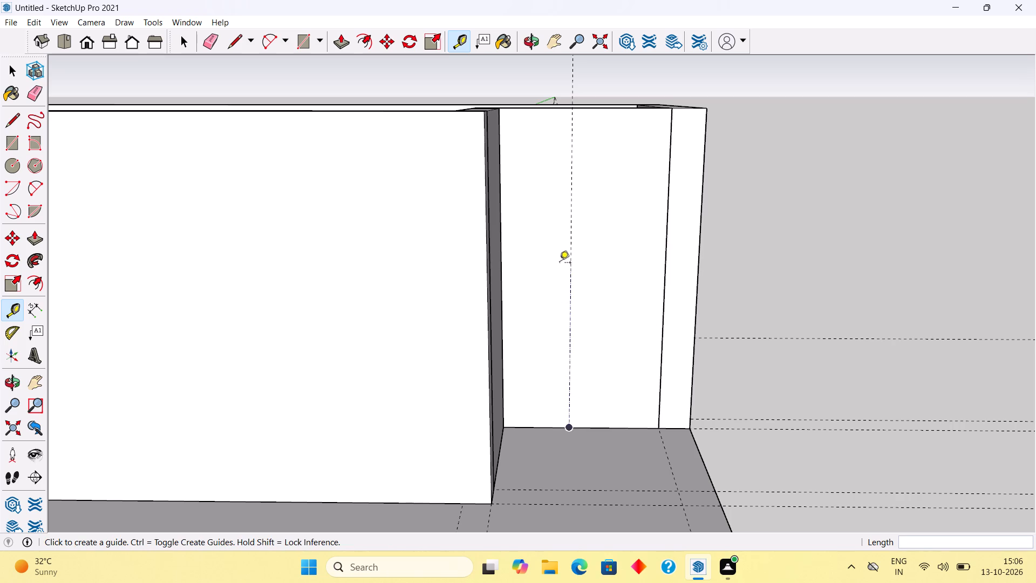
{"action": "middle_click_drag", "start_coordinate": [507, 299], "coordinate": [498, 442]}
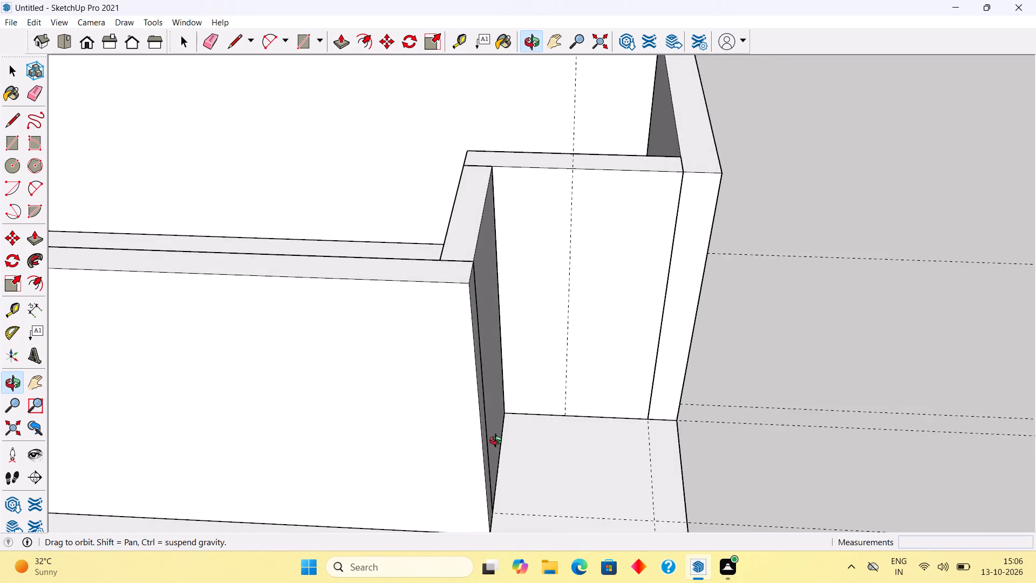
{"action": "middle_click_drag", "start_coordinate": [498, 442], "coordinate": [554, 376]}
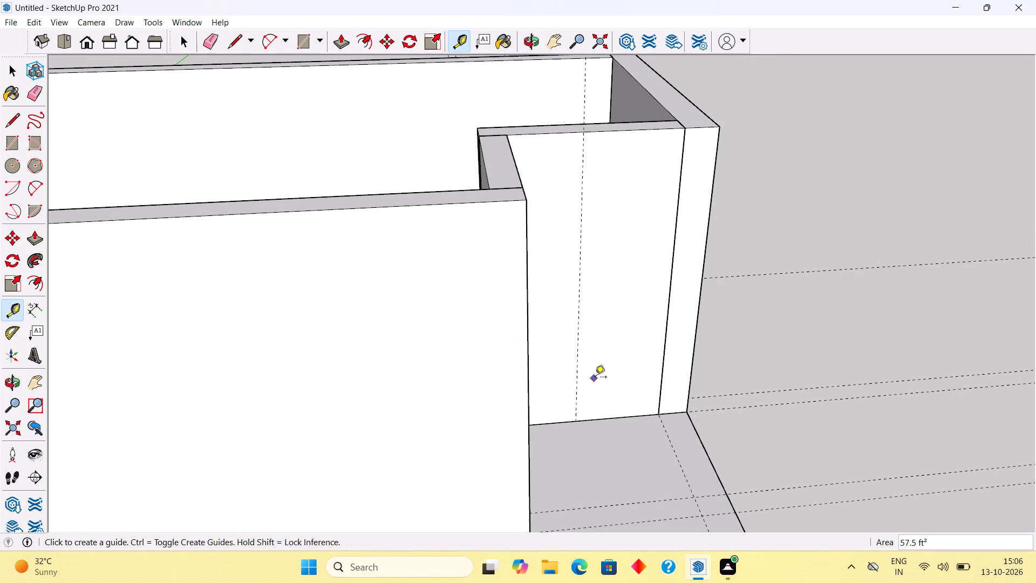
{"action": "scroll", "coordinate": [595, 378], "scroll_direction": "up", "scroll_amount": 4}
{"action": "scroll", "coordinate": [582, 353], "scroll_direction": "down", "scroll_amount": 5}
{"action": "middle_click_drag", "start_coordinate": [566, 357], "coordinate": [520, 360]}
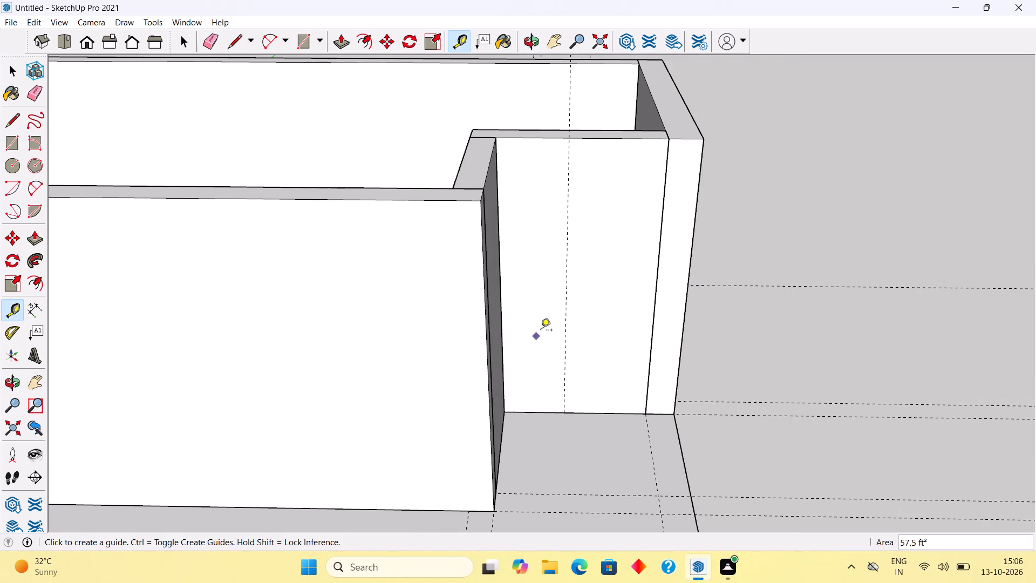
{"action": "left_click", "coordinate": [563, 300]}
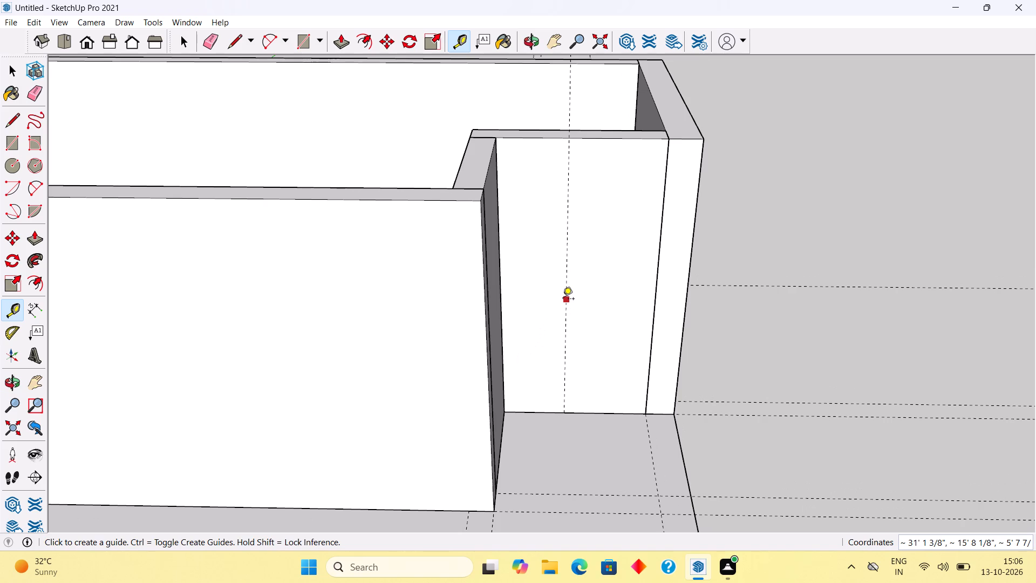
{"action": "type", "text": "9\""}
{"action": "key", "text": "Return"}
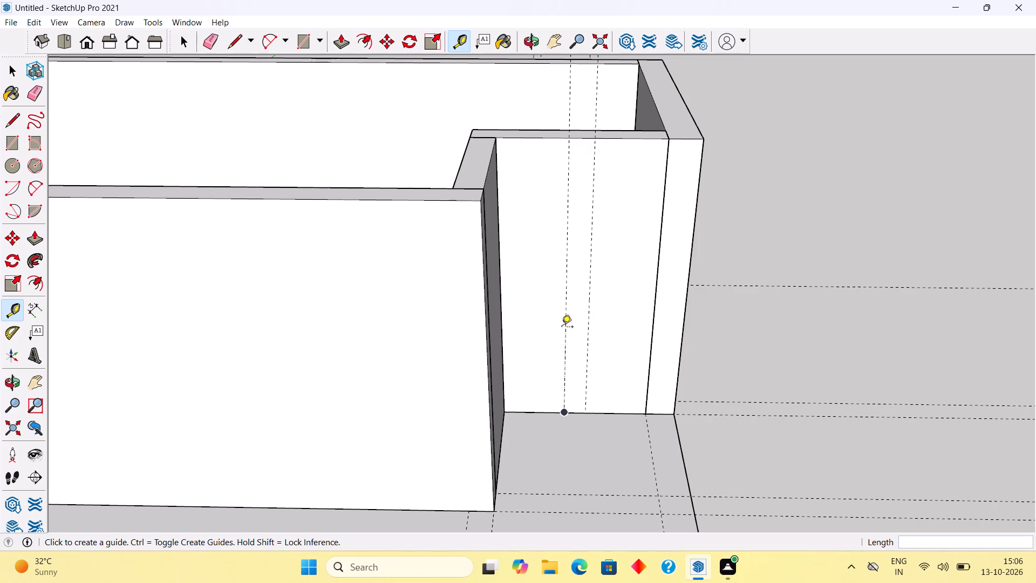
Delete the midpoint guide on the 5' 9" wall.
{"action": "key", "text": "space"}
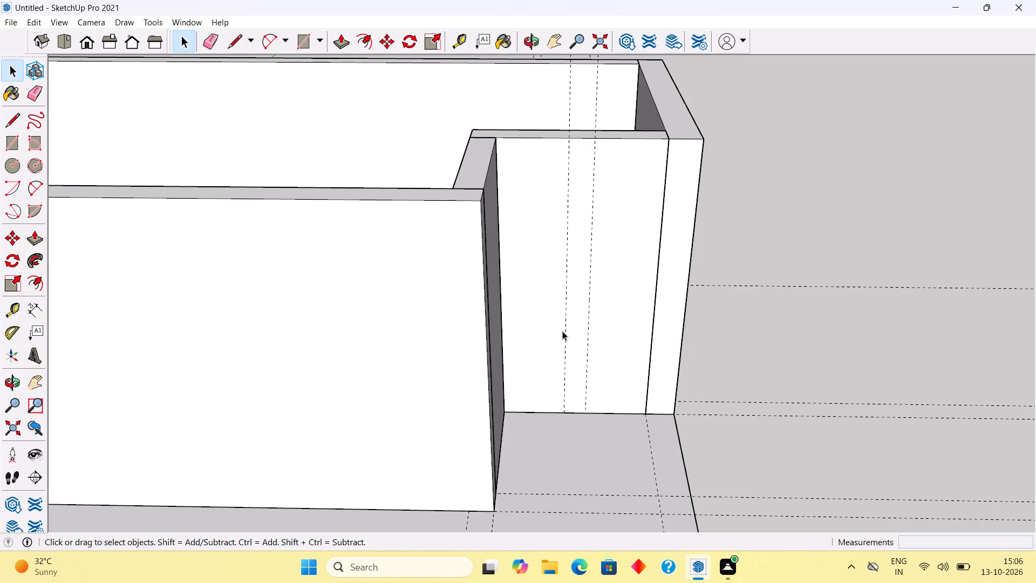
{"action": "left_click", "coordinate": [565, 329]}
{"action": "key", "text": "Delete"}
Place a second vertical guide on the 5' 9" wall, 2.3' from the remaining one, toward the inner corner.
{"action": "key", "text": "t"}
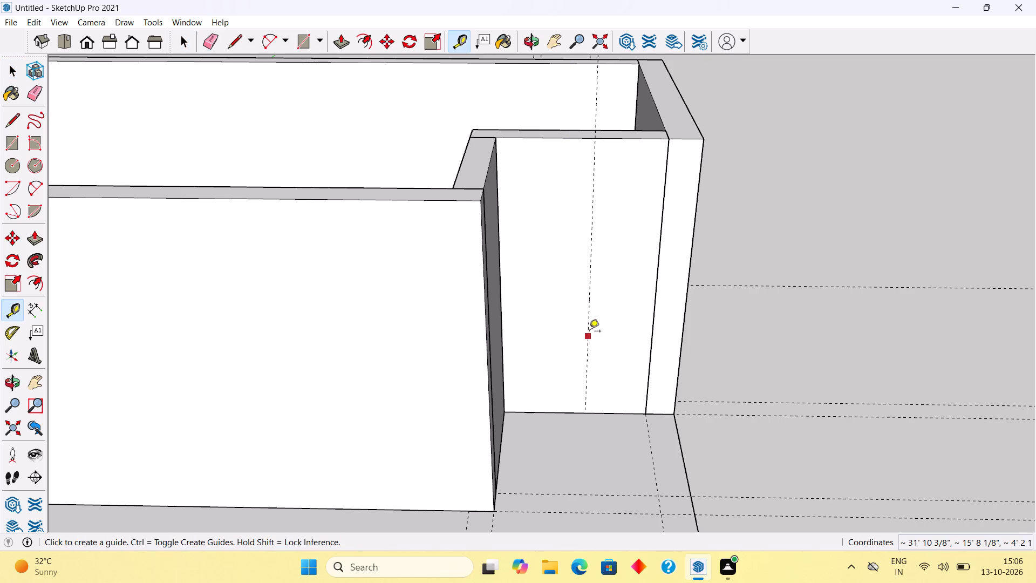
{"action": "left_click", "coordinate": [589, 327]}
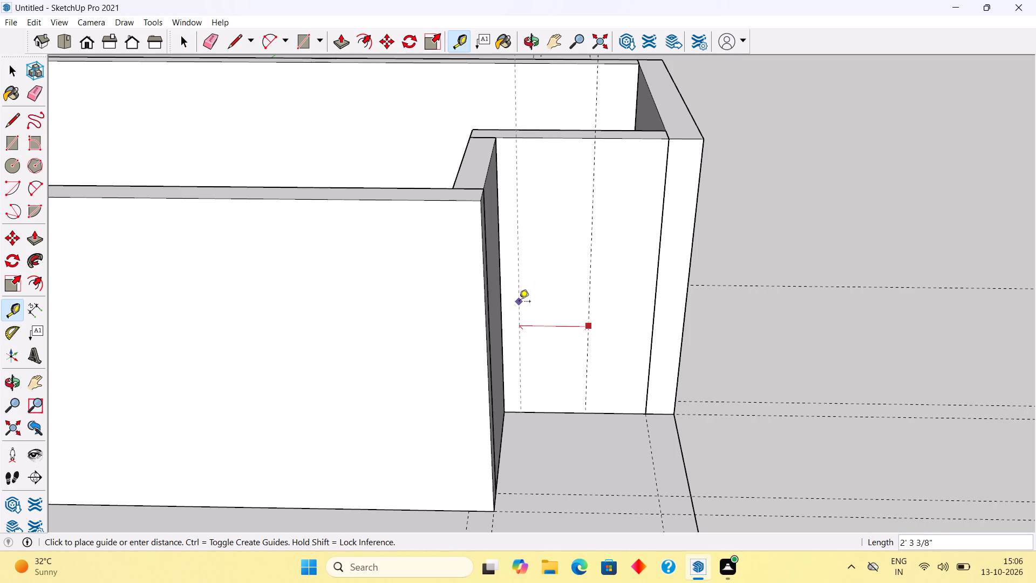
{"action": "type", "text": "2."}
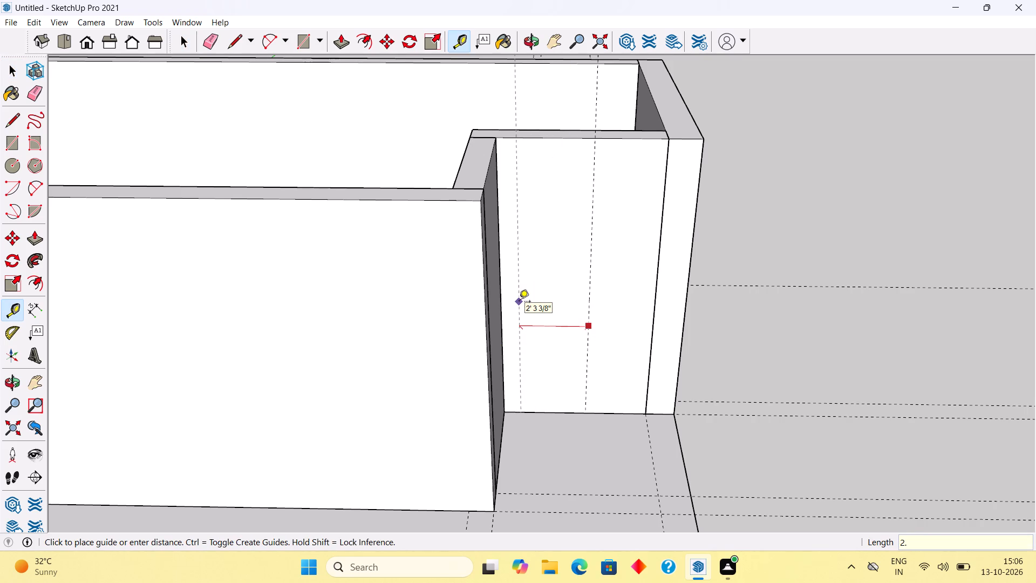
{"action": "type", "text": "3'"}
{"action": "key", "text": "Return"}
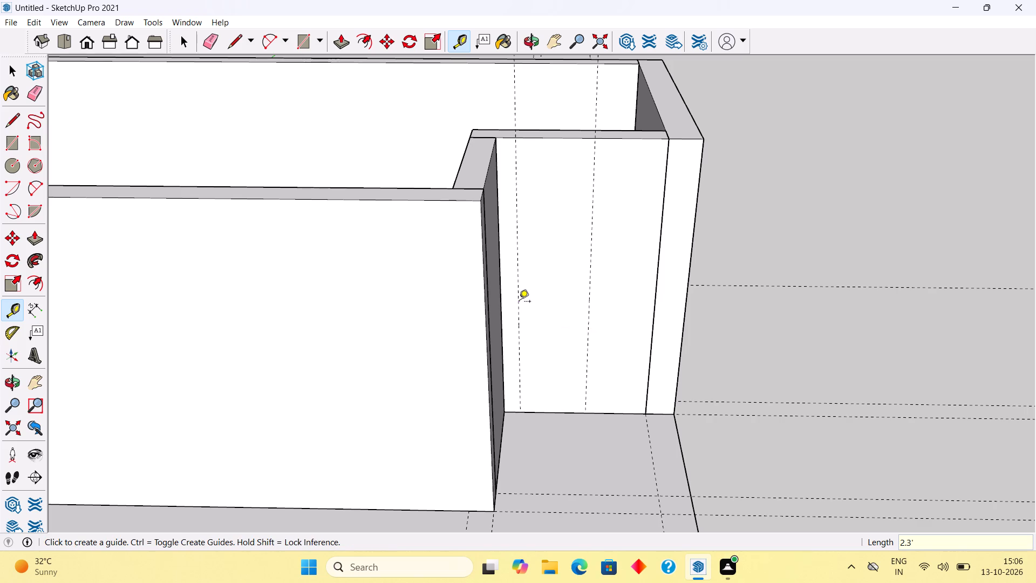
Place a horizontal guide on the 5' 9" wall, 3' above its base edge.
{"action": "scroll", "coordinate": [576, 412], "scroll_direction": "up", "scroll_amount": 5}
{"action": "left_click", "coordinate": [576, 411]}
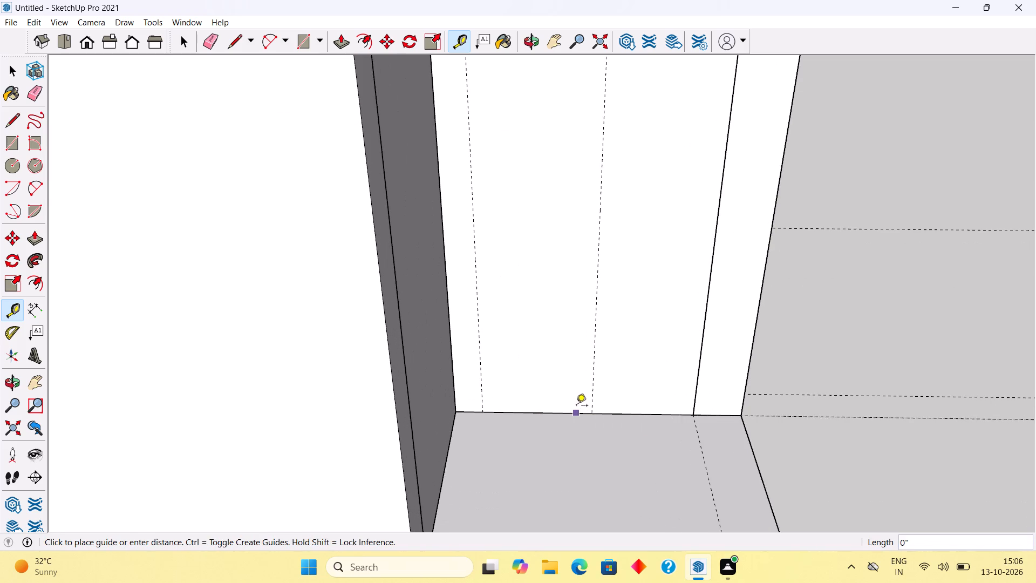
{"action": "scroll", "coordinate": [576, 384], "scroll_direction": "down", "scroll_amount": 7}
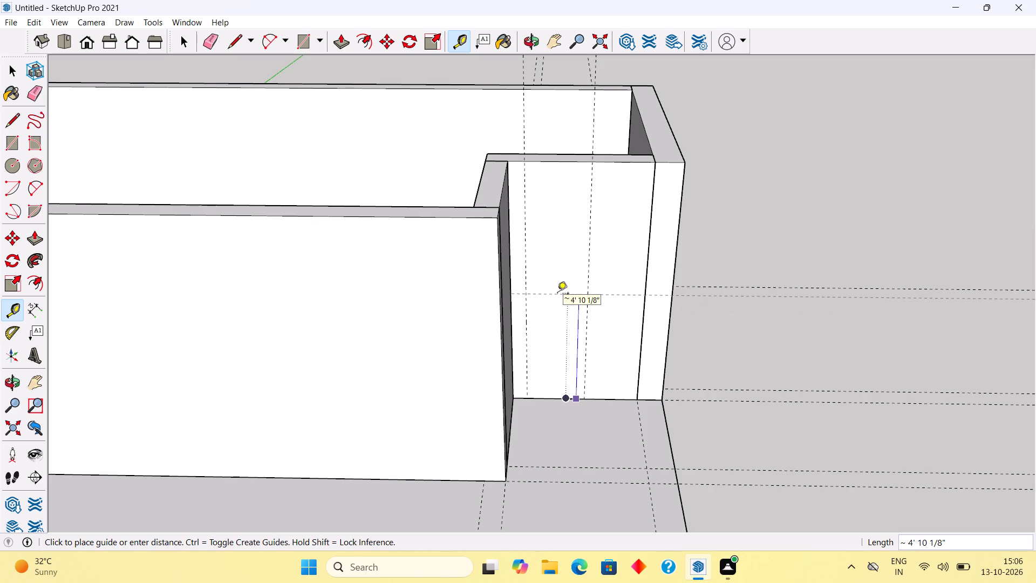
{"action": "type", "text": "3'"}
{"action": "key", "text": "Return"}
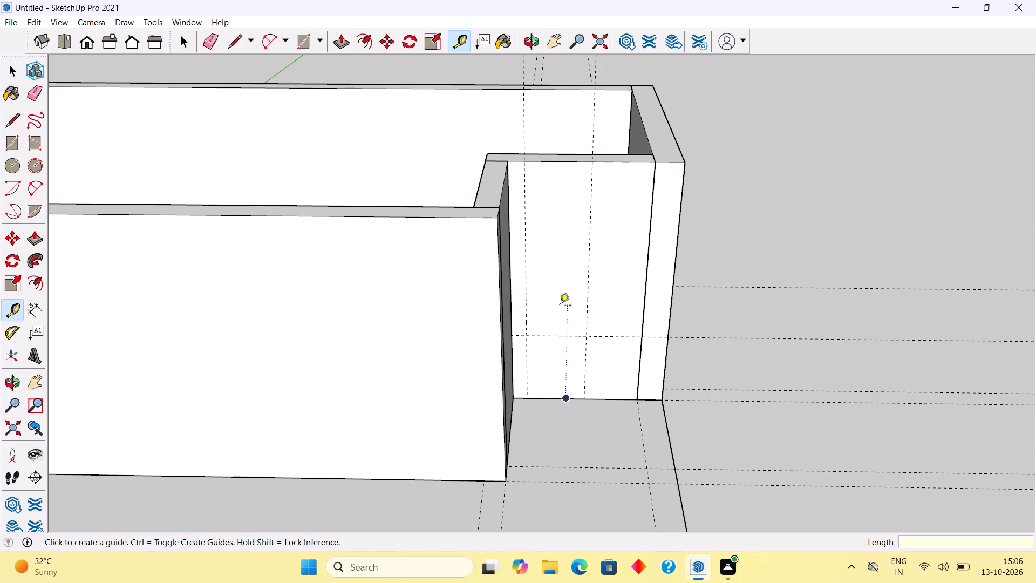
Place a second horizontal guide on the 5' 9" wall, 4' above the 3' guide.
{"action": "left_click", "coordinate": [575, 336]}
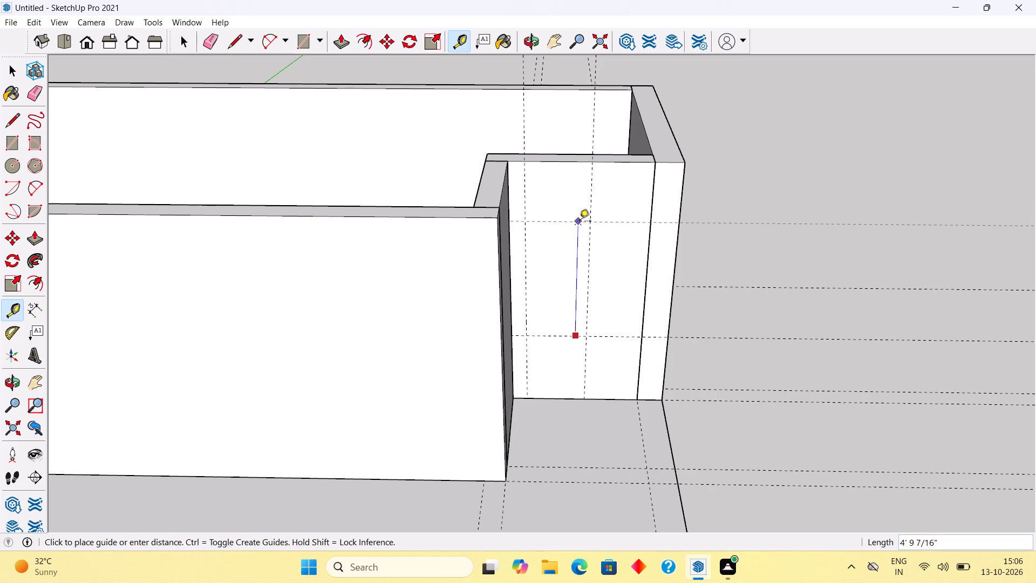
{"action": "type", "text": "7'"}
{"action": "key", "text": "BackSpace"}
{"action": "key", "text": "BackSpace"}
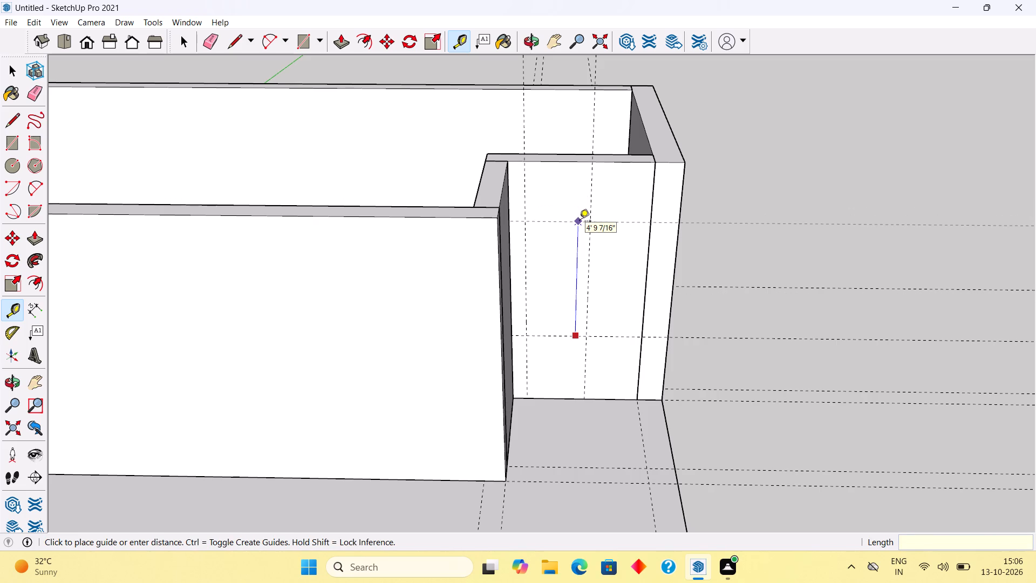
{"action": "type", "text": "4'"}
{"action": "key", "text": "Return"}
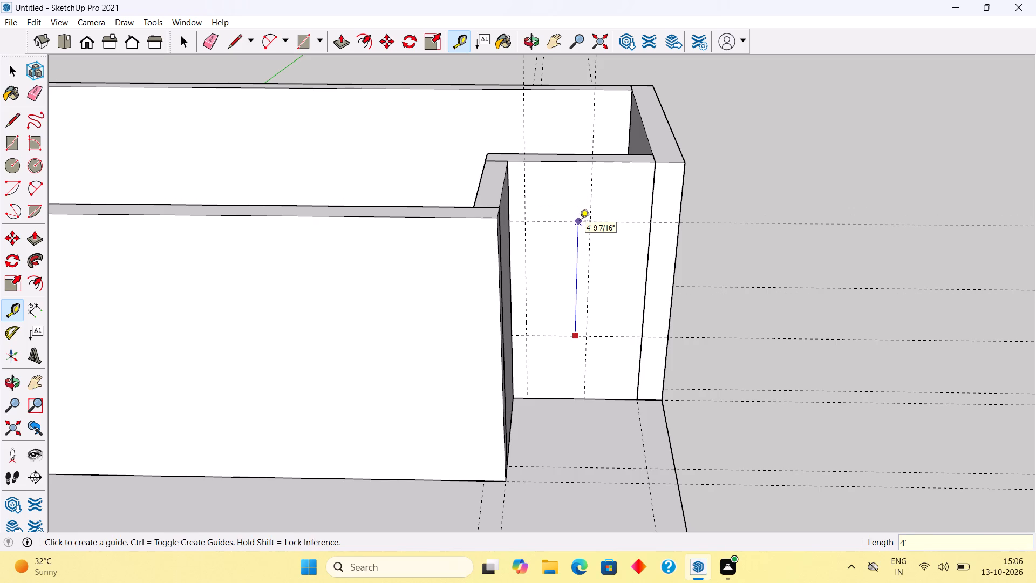
{"action": "key", "text": "space"}
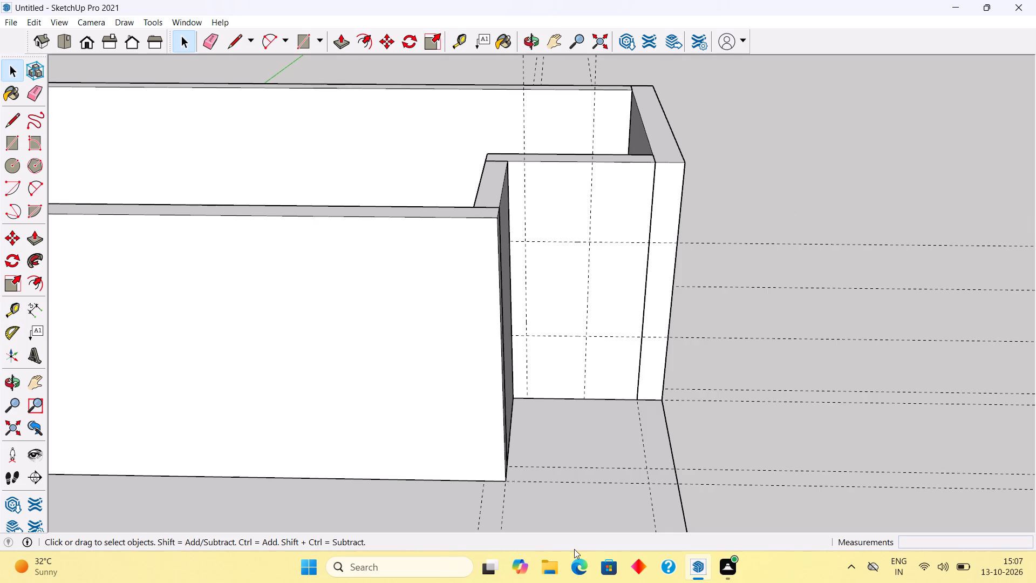
Inside the wall group, draw a rectangle about 2' 3 5/8" wide and 4' high between the guide intersections on the 5' 9" wall.
{"action": "middle_click_drag", "start_coordinate": [569, 504], "coordinate": [558, 395]}
{"action": "scroll", "coordinate": [532, 285], "scroll_direction": "up", "scroll_amount": 5}
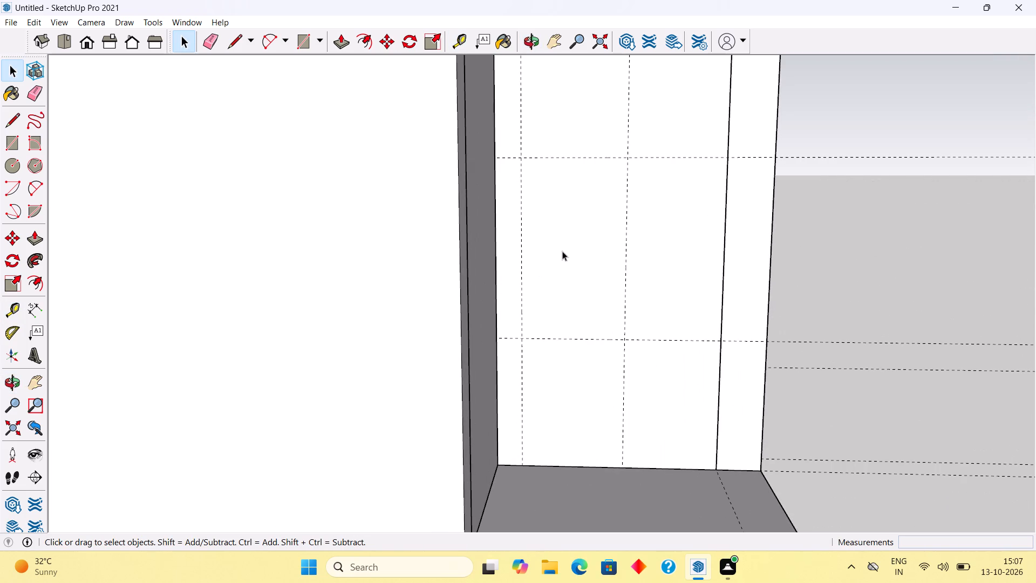
{"action": "triple_click", "coordinate": [563, 250]}
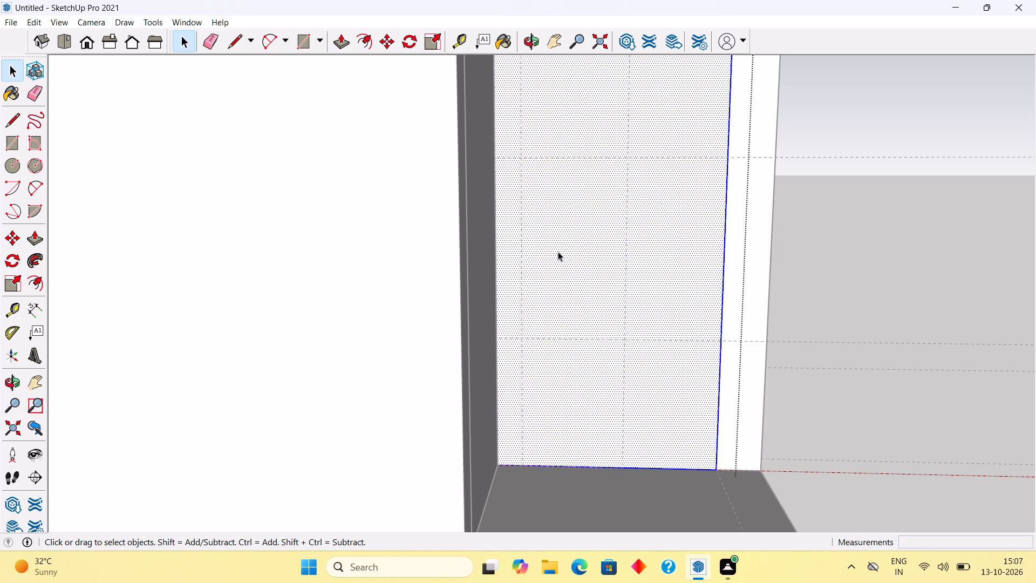
{"action": "key", "text": "r"}
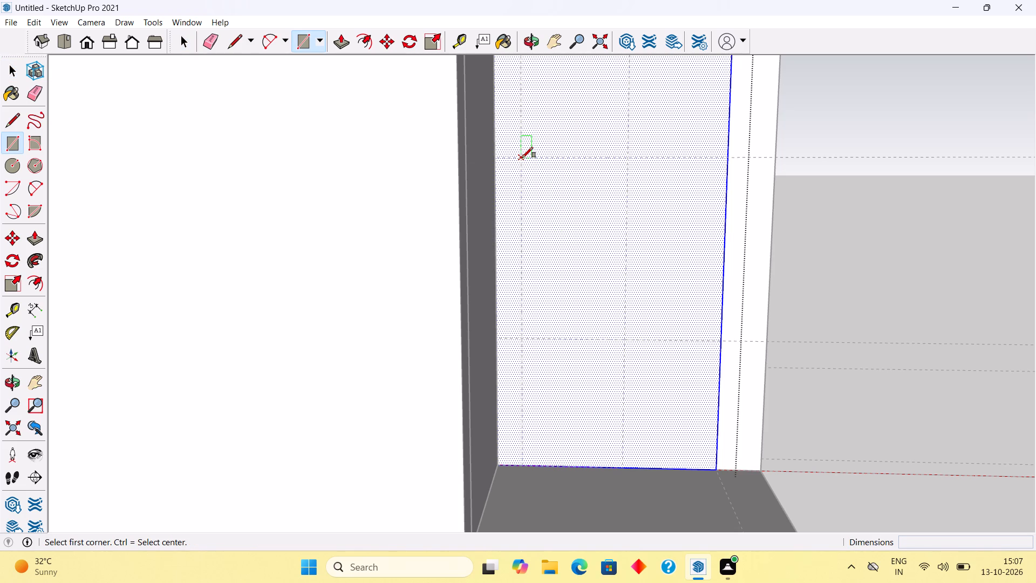
{"action": "left_click", "coordinate": [522, 158]}
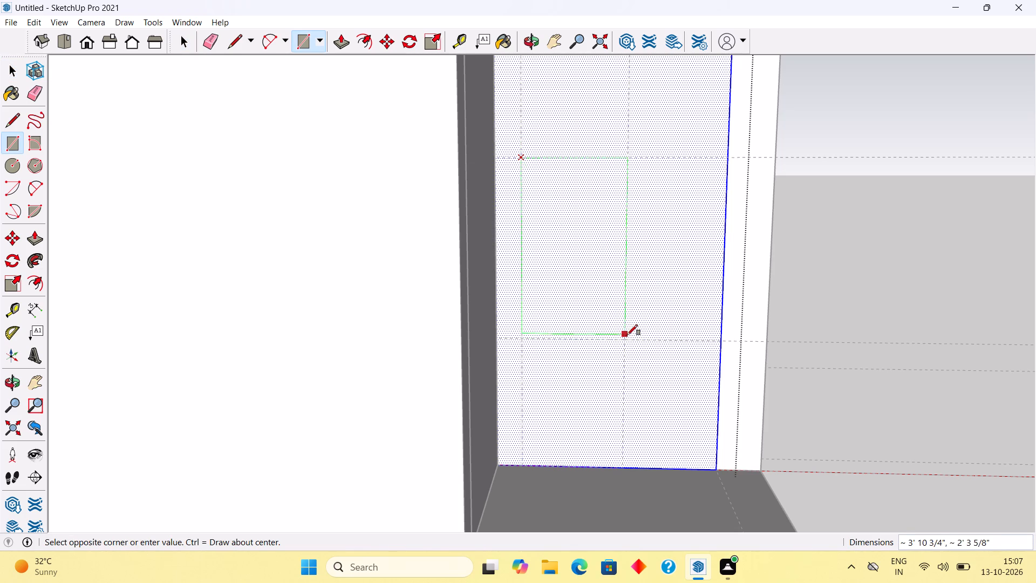
{"action": "left_click", "coordinate": [627, 338]}
{"action": "key", "text": "space"}
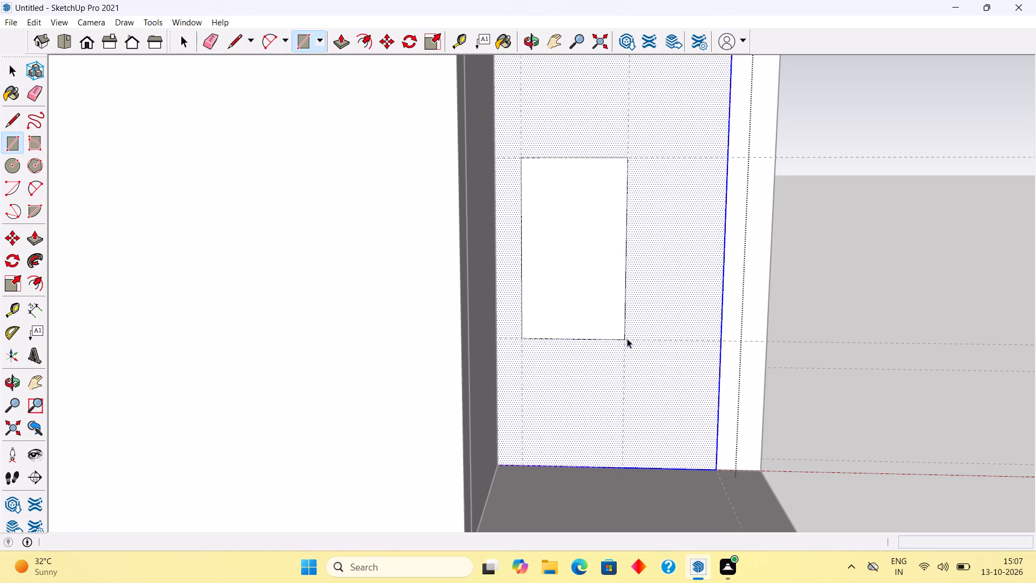
Push the rectangle 9" through the wall to cut the window opening, and exit the wall group.
{"action": "type", "text": "p"}
{"action": "left_click_drag", "start_coordinate": [592, 322], "coordinate": [575, 223]}
{"action": "scroll", "coordinate": [580, 239], "scroll_direction": "down", "scroll_amount": 1}
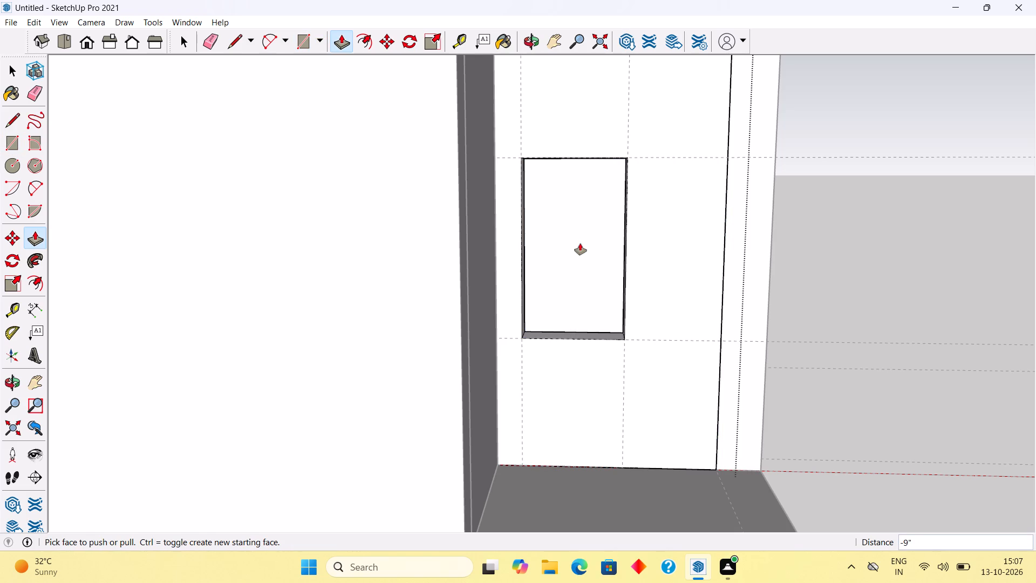
{"action": "middle_click_drag", "start_coordinate": [597, 309], "coordinate": [621, 367]}
{"action": "key", "text": "space"}
{"action": "left_click", "coordinate": [806, 290]}
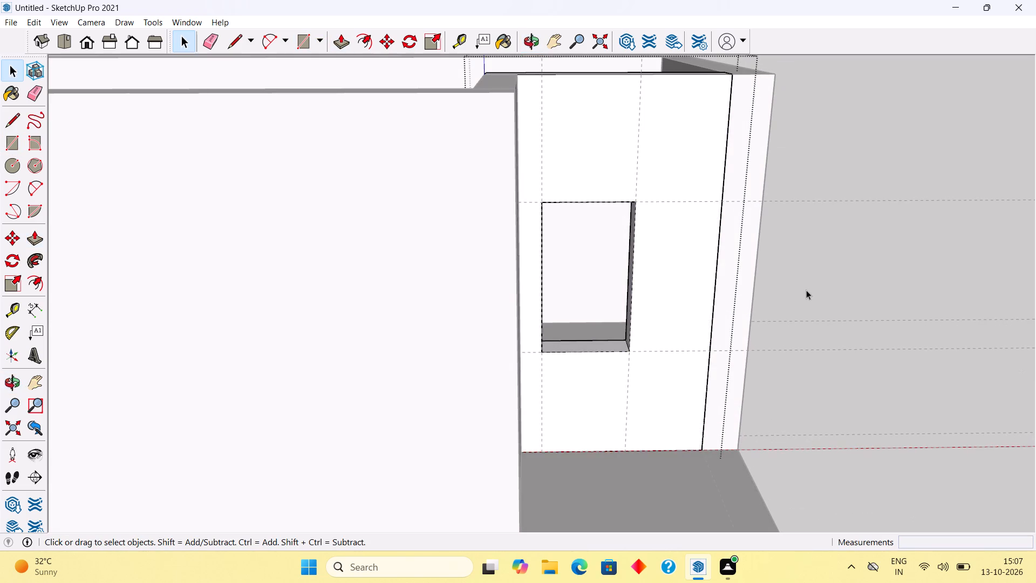
Draw a rectangle about 2' 3 5/8" by 4' filling the window opening, outside the wall group.
{"action": "key", "text": "r"}
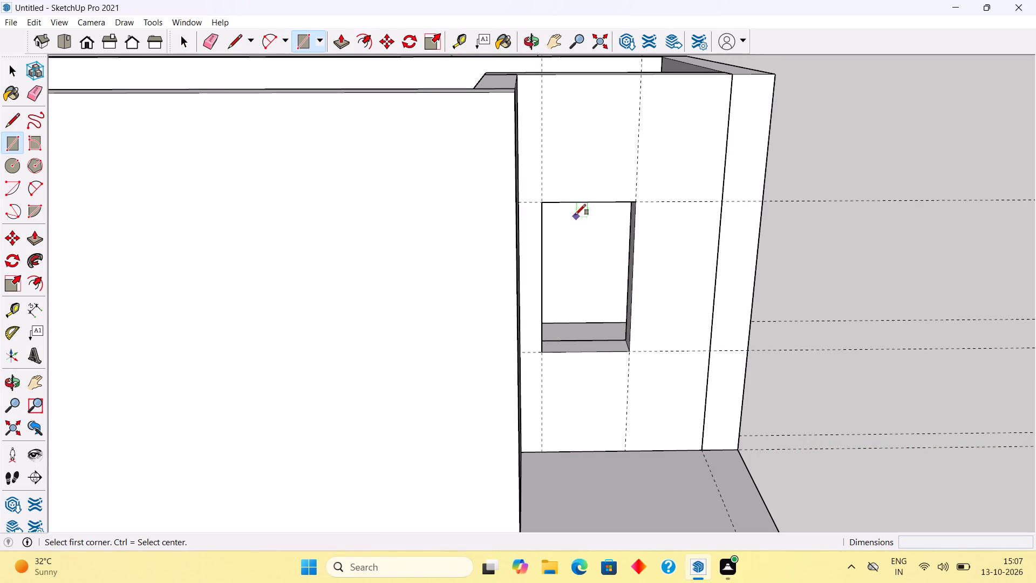
{"action": "left_click", "coordinate": [543, 205]}
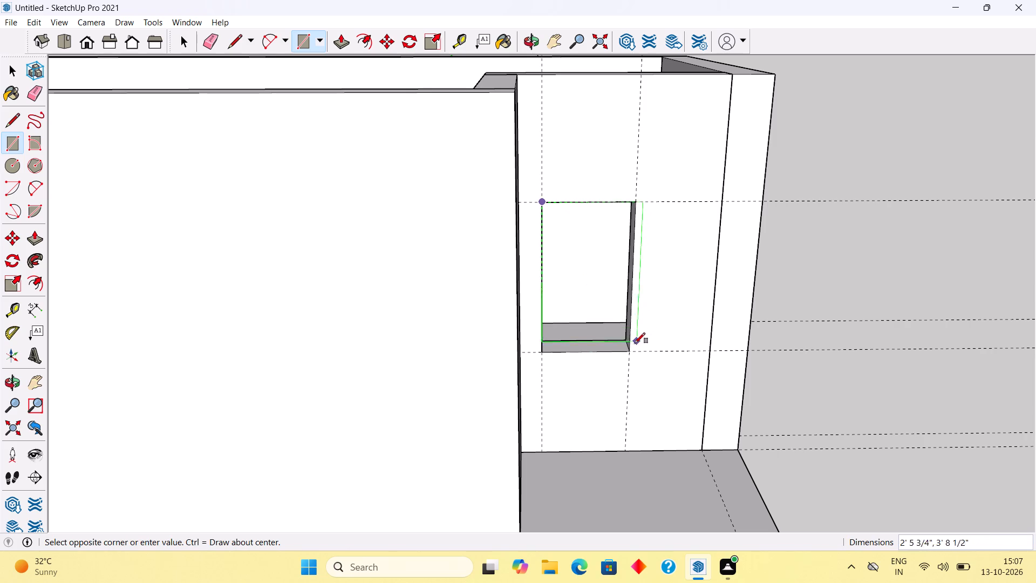
{"action": "left_click", "coordinate": [628, 354]}
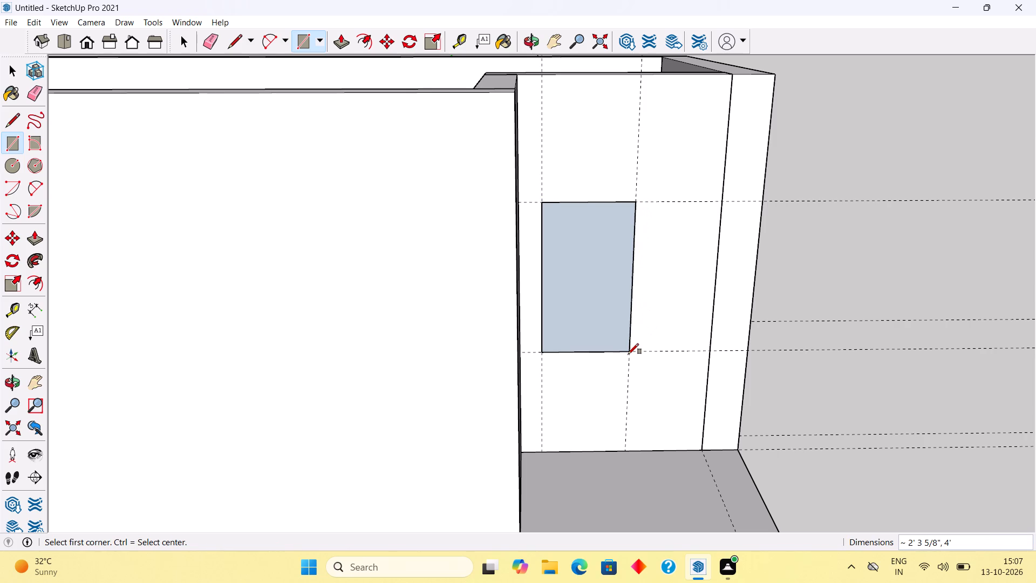
{"action": "key", "text": "space"}
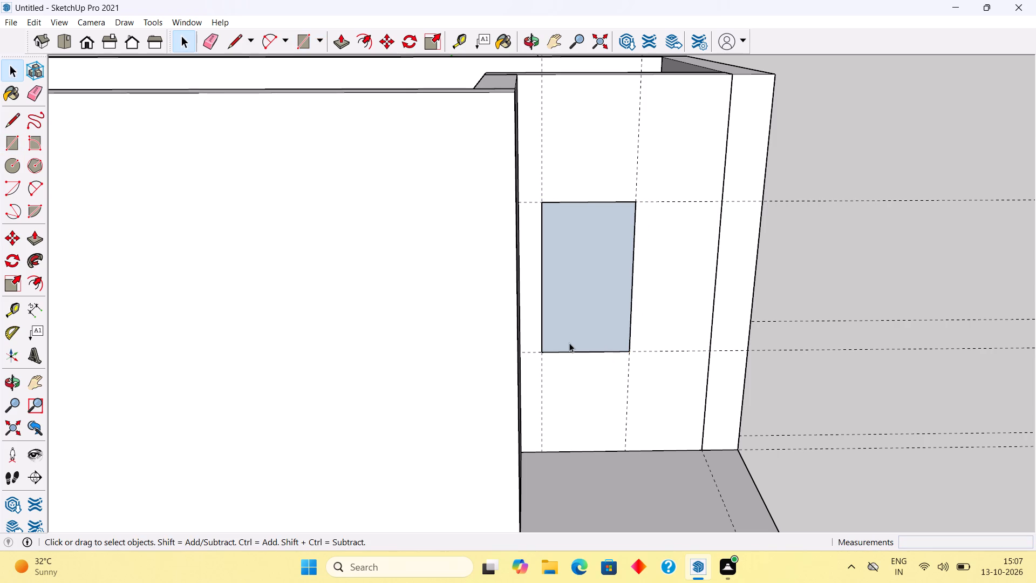
Offset the window rectangle's edges 3" inward to outline the frame.
{"action": "key", "text": "f"}
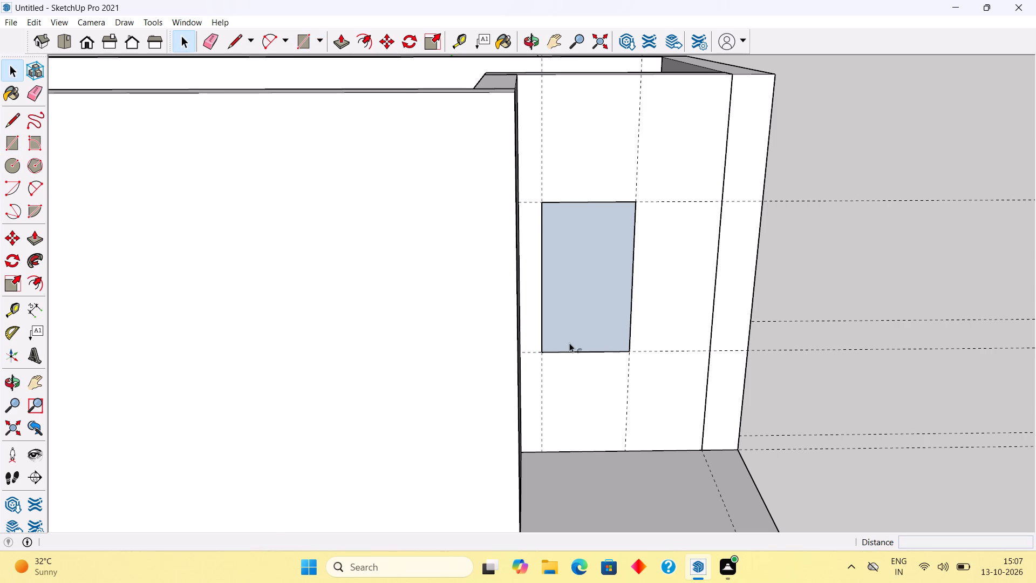
{"action": "left_click", "coordinate": [576, 348]}
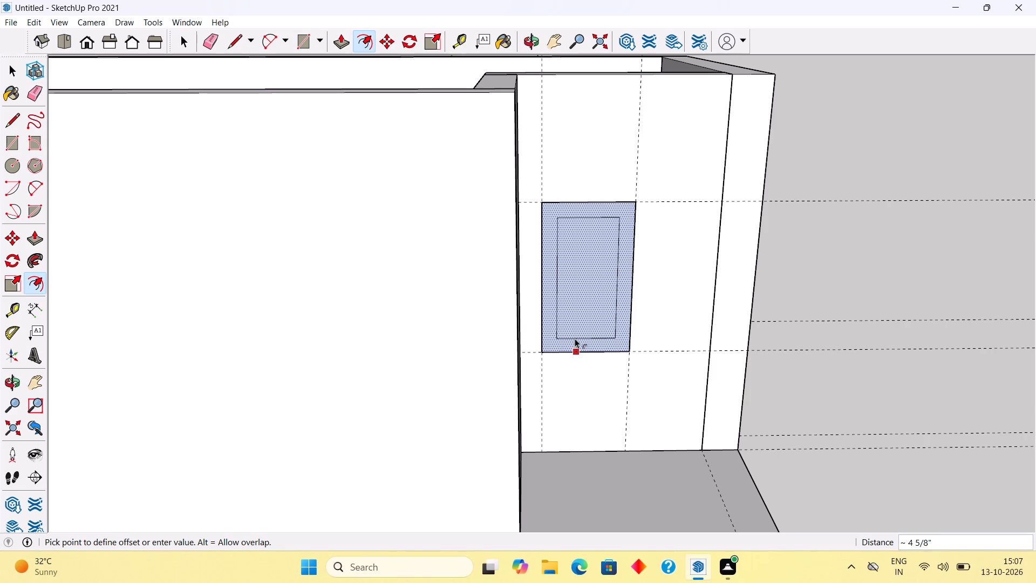
{"action": "type", "text": "3\""}
{"action": "key", "text": "Return"}
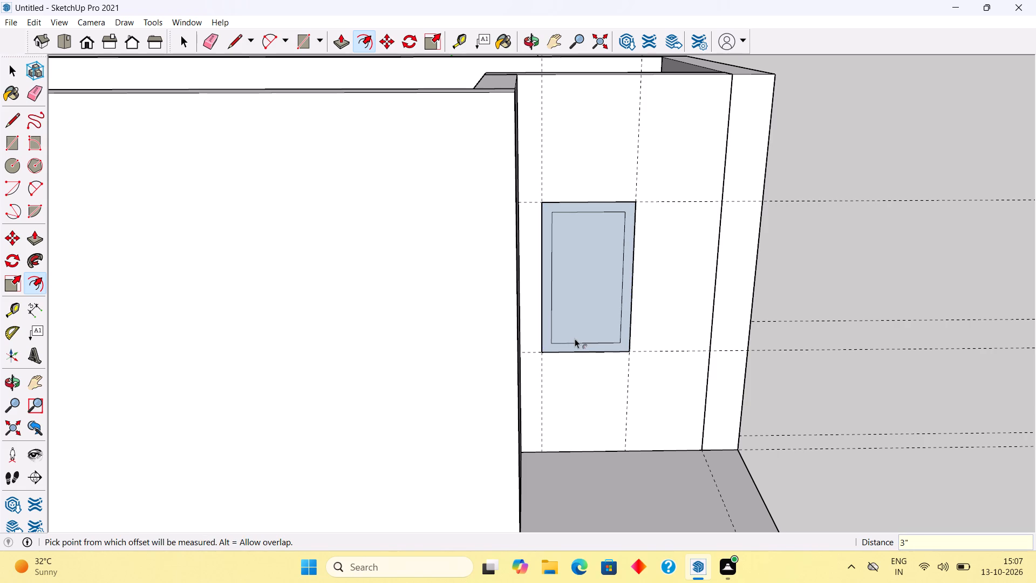
{"action": "key", "text": "space"}
Place a vertical guide at the middle of the inner window rectangle and one 1" to each side of it.
{"action": "key", "text": "t"}
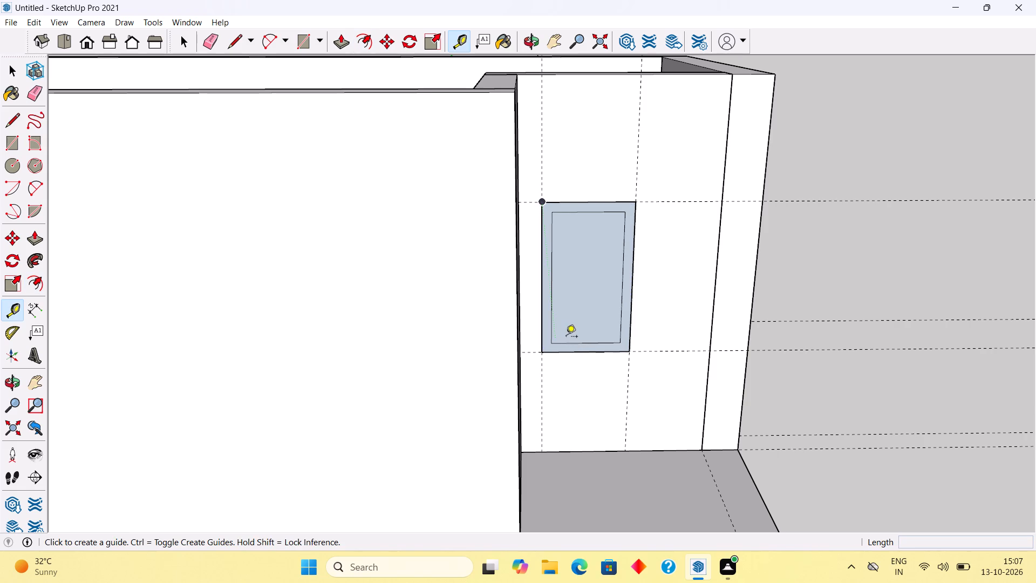
{"action": "left_click", "coordinate": [549, 265]}
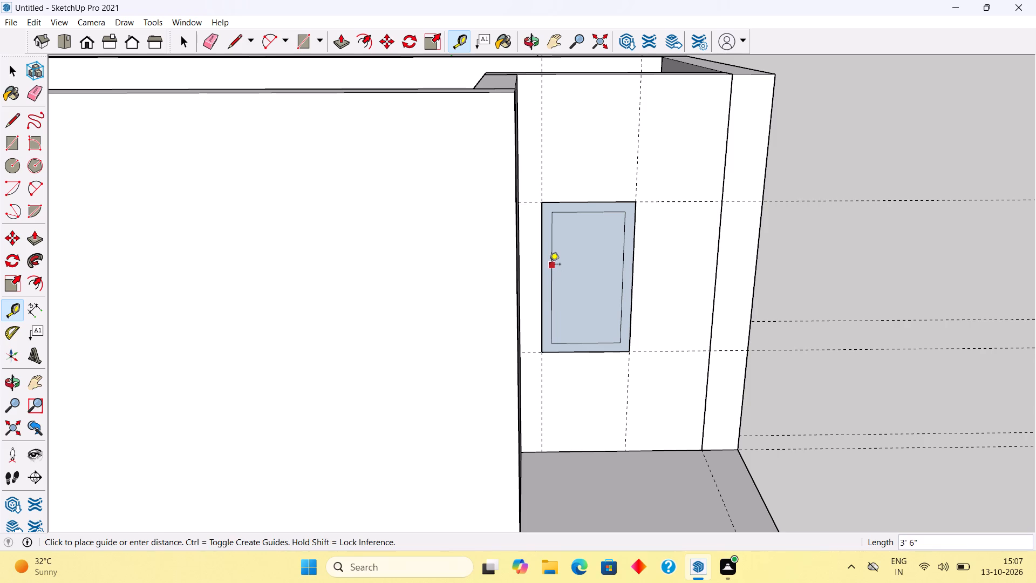
{"action": "left_click", "coordinate": [588, 341]}
{"action": "left_click", "coordinate": [587, 307]}
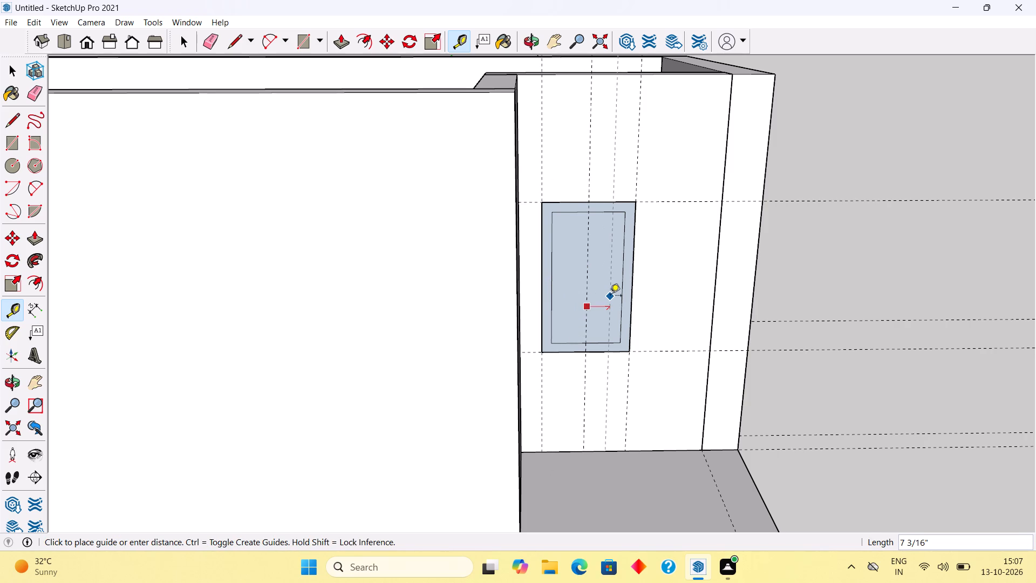
{"action": "key", "text": "1"}
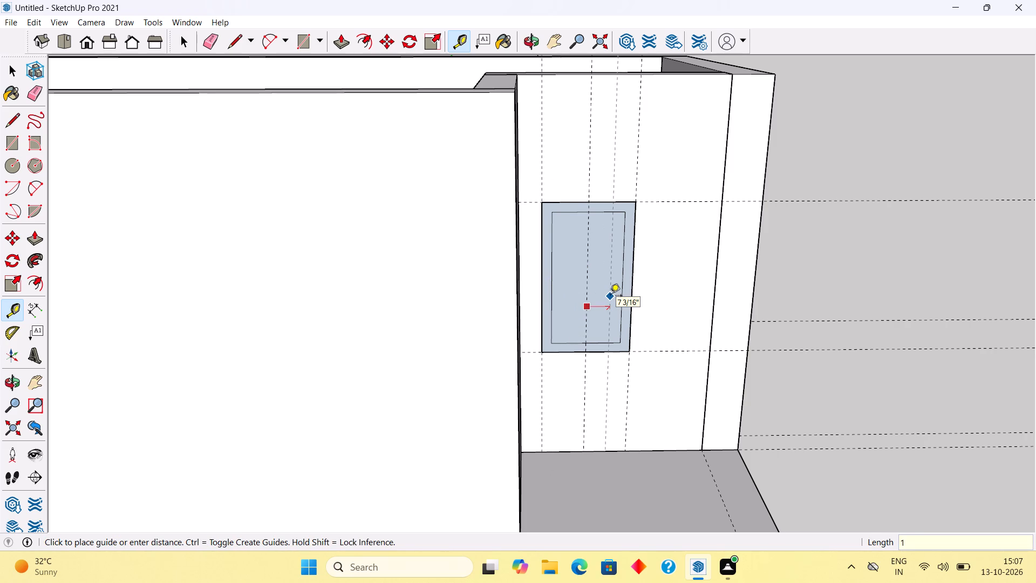
{"action": "key", "text": "shift+quotedbl"}
{"action": "key", "text": "Return"}
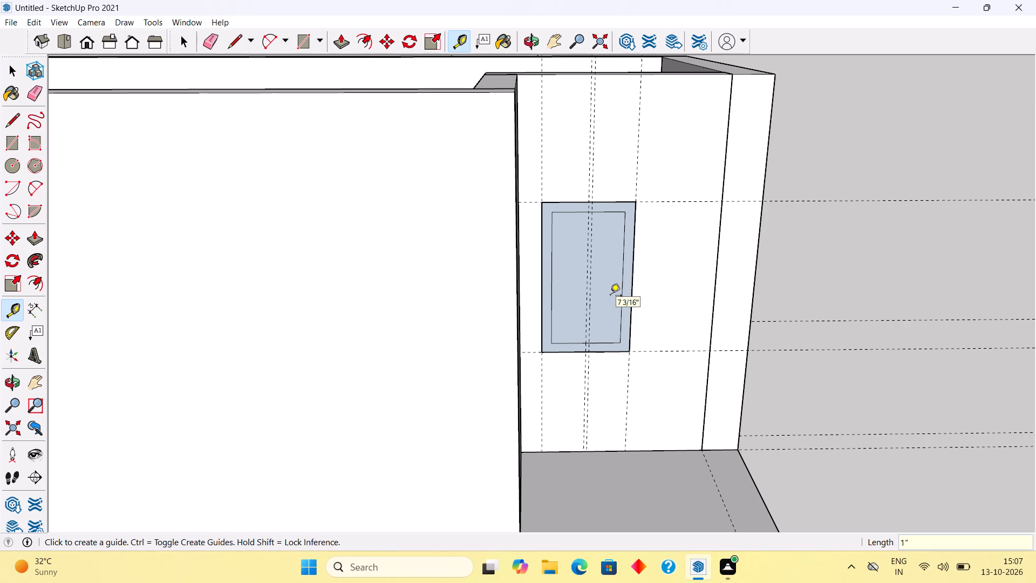
{"action": "scroll", "coordinate": [589, 283], "scroll_direction": "up", "scroll_amount": 5}
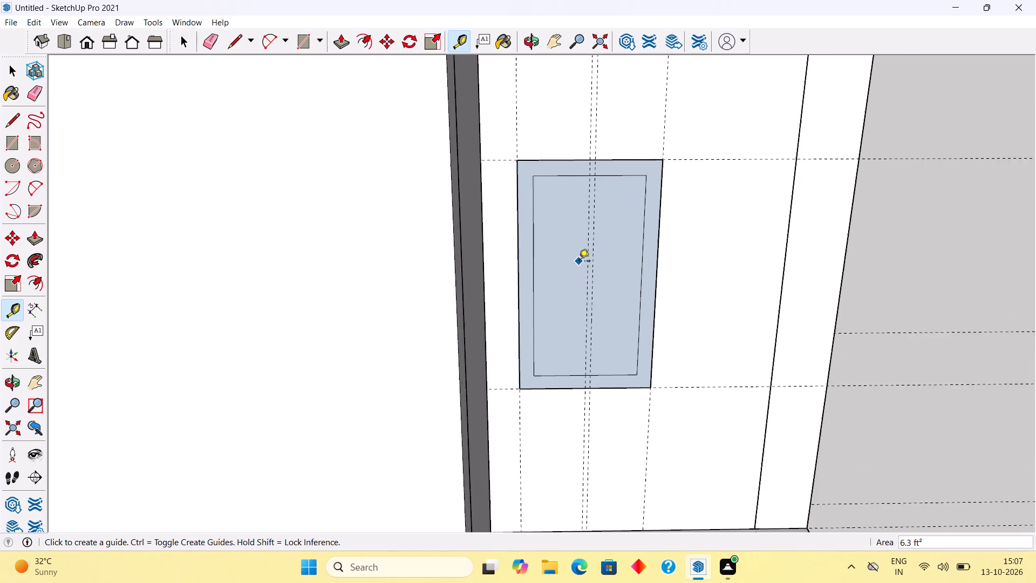
{"action": "scroll", "coordinate": [579, 262], "scroll_direction": "up", "scroll_amount": 1}
{"action": "left_click", "coordinate": [590, 265]}
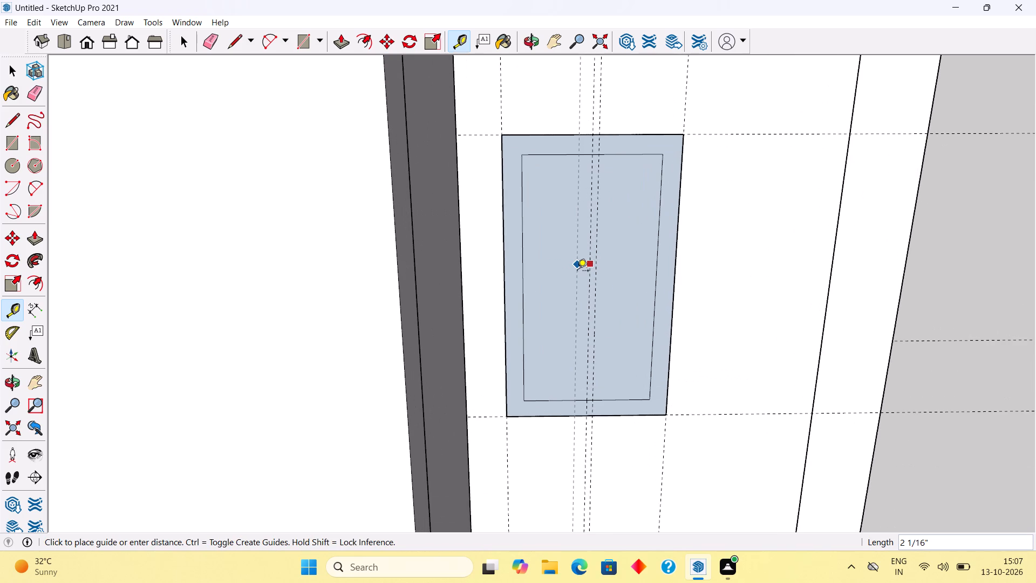
{"action": "type", "text": "1\""}
{"action": "key", "text": "Return"}
{"action": "key", "text": "space"}
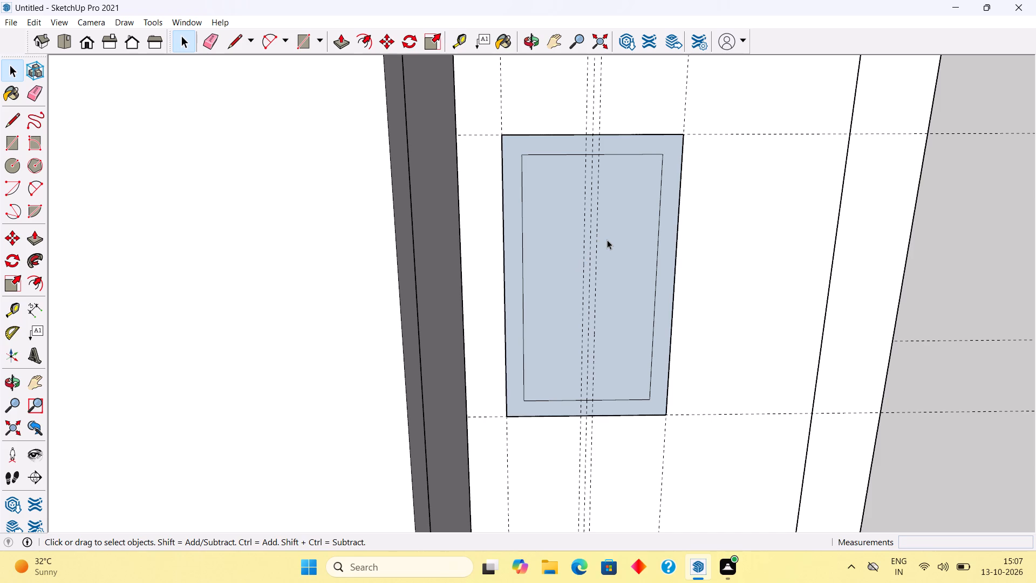
Draw two 3' 6" vertical lines along the outer 1" guides, between the inner rectangle's top and bottom edges.
{"action": "key", "text": "l"}
{"action": "left_click", "coordinate": [601, 156]}
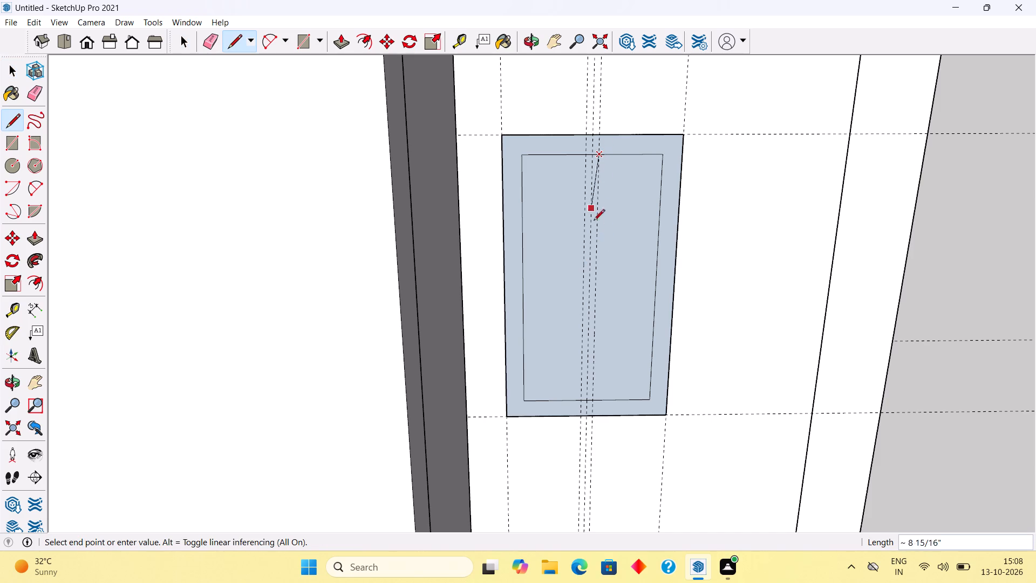
{"action": "left_click", "coordinate": [595, 399]}
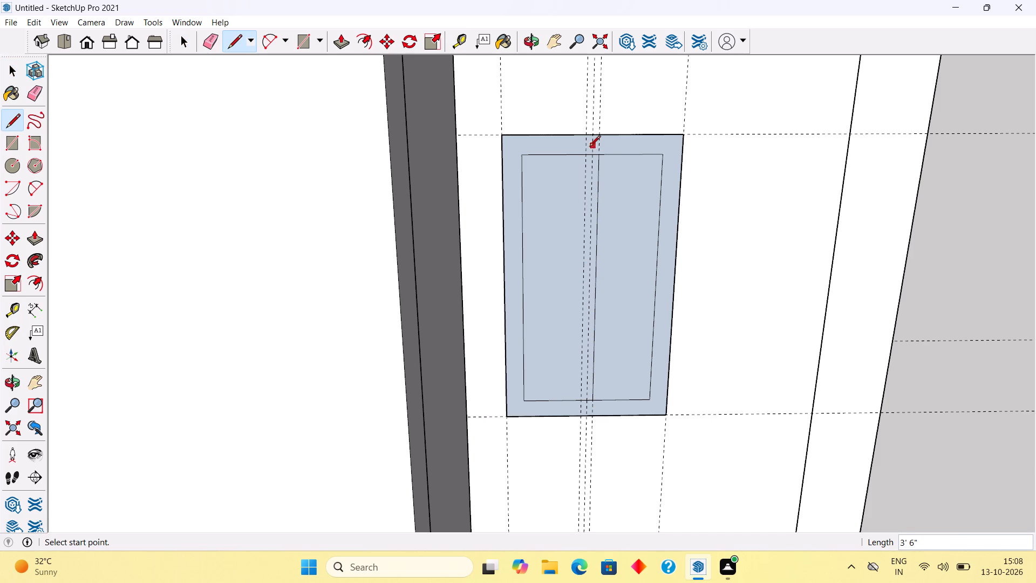
{"action": "left_click", "coordinate": [585, 153]}
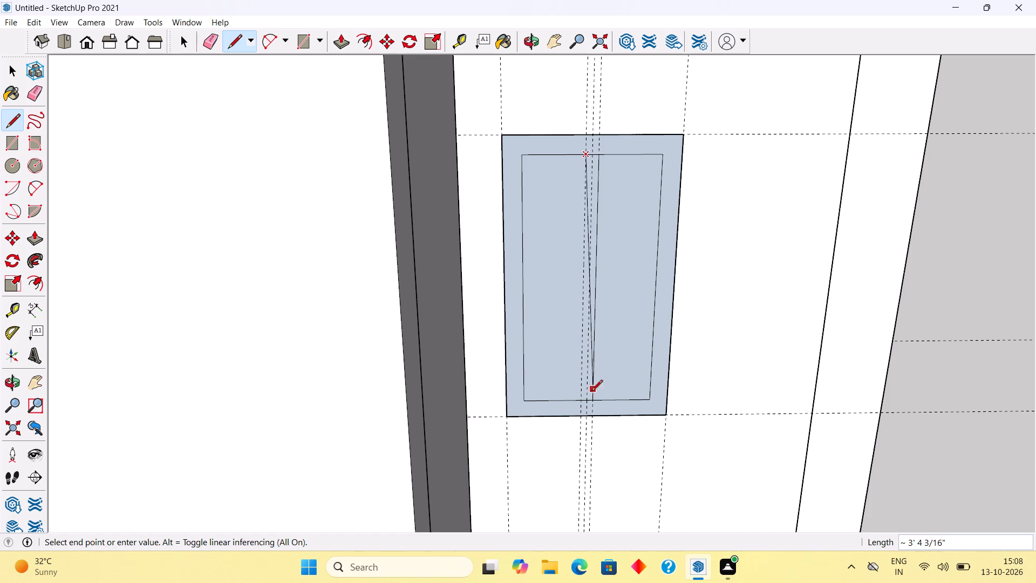
{"action": "left_click", "coordinate": [583, 402]}
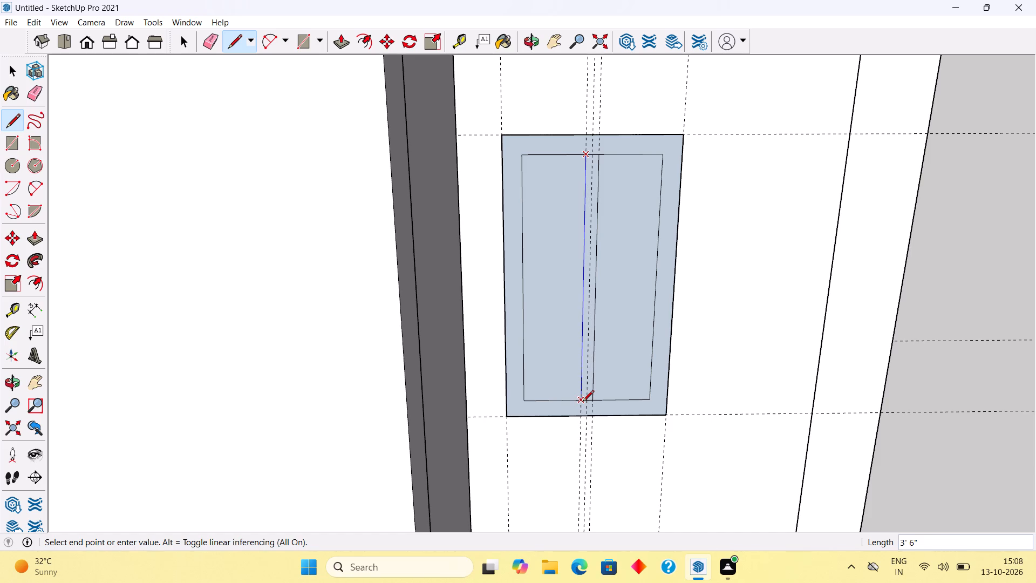
{"action": "key", "text": "space"}
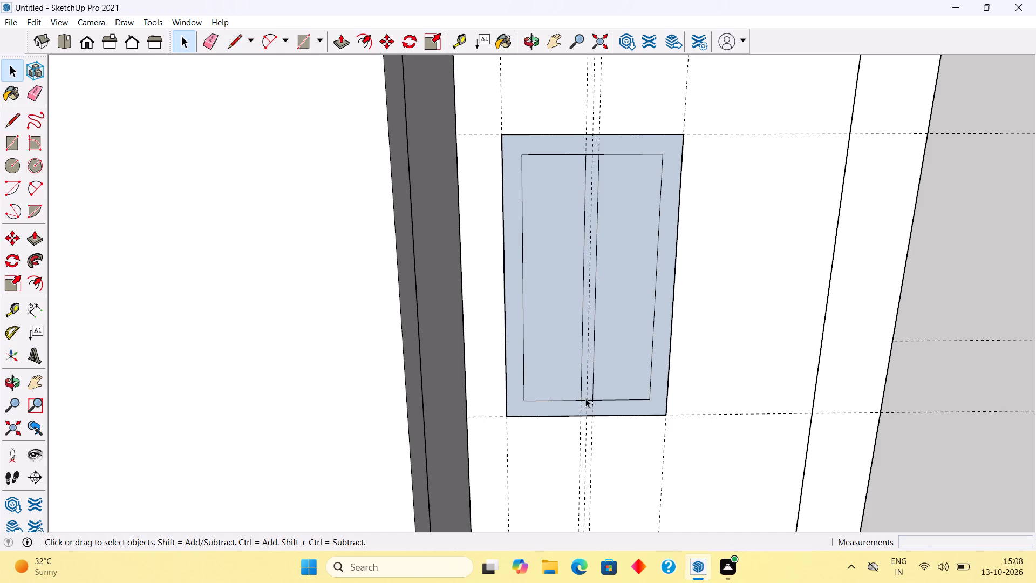
Erase the short inner-rectangle edge segments between the two vertical lines, at the bottom and top of the centre bar.
{"action": "key", "text": "e"}
{"action": "scroll", "coordinate": [585, 398], "scroll_direction": "up", "scroll_amount": 5}
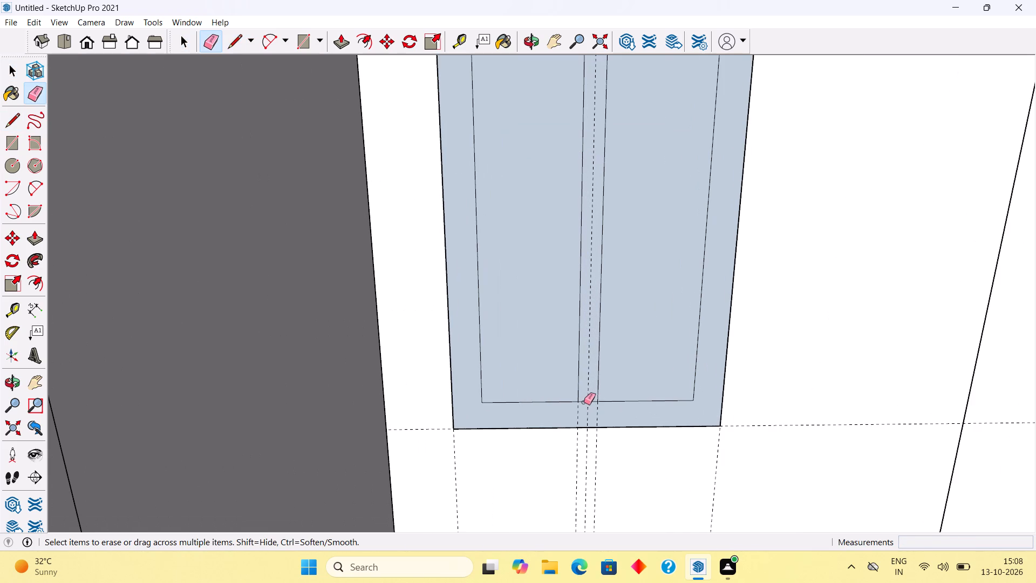
{"action": "left_click", "coordinate": [584, 402]}
{"action": "scroll", "coordinate": [584, 401], "scroll_direction": "down", "scroll_amount": 3}
{"action": "scroll", "coordinate": [584, 401], "scroll_direction": "up", "scroll_amount": 1}
{"action": "scroll", "coordinate": [584, 401], "scroll_direction": "down", "scroll_amount": 4}
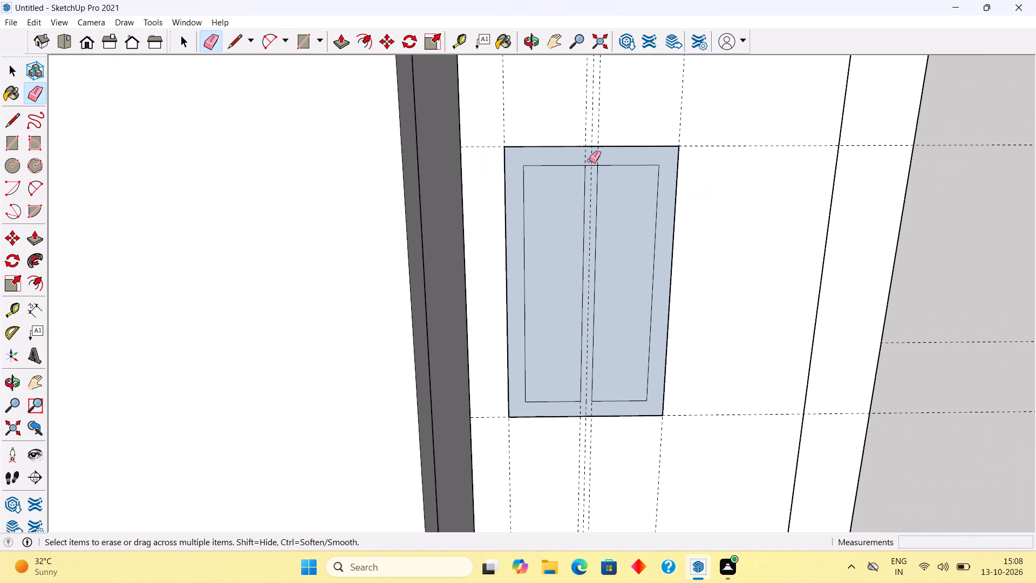
{"action": "scroll", "coordinate": [589, 159], "scroll_direction": "up", "scroll_amount": 9}
{"action": "left_click", "coordinate": [591, 171]}
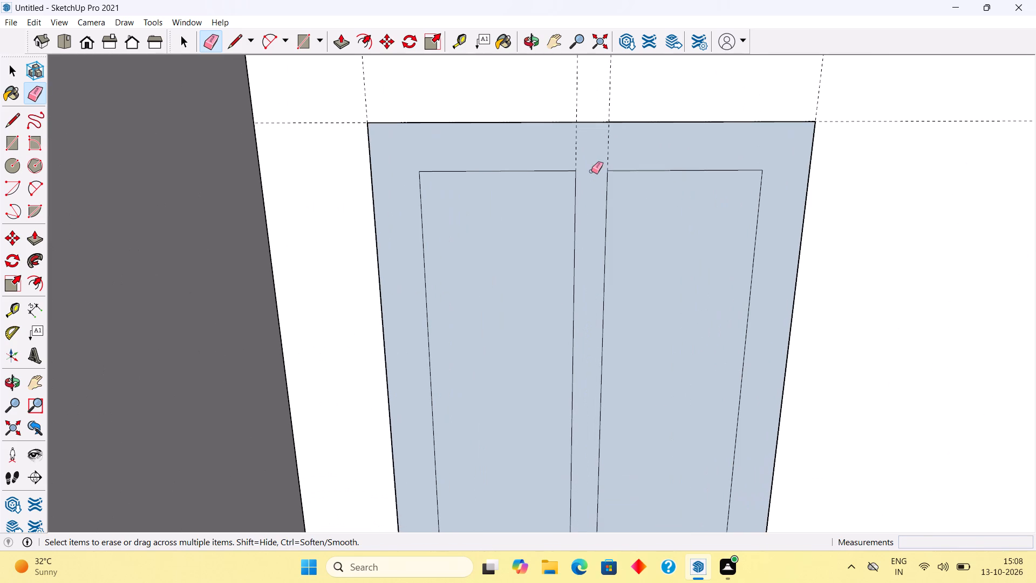
Delete the two pane faces on either side of the centre bar to open the window frame.
{"action": "key", "text": "space"}
{"action": "left_click", "coordinate": [520, 291]}
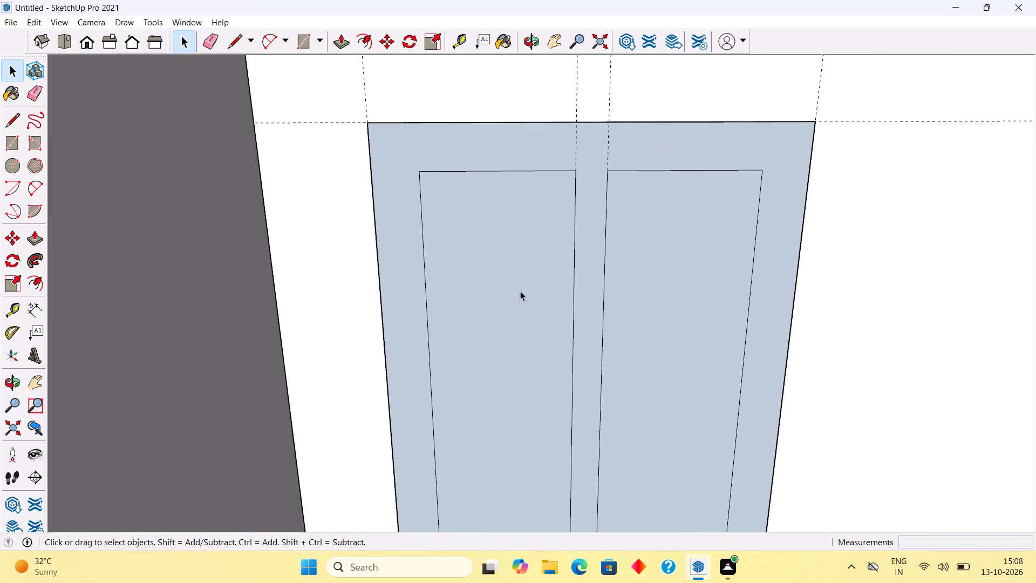
{"action": "key", "text": "Delete"}
{"action": "left_click", "coordinate": [672, 307]}
{"action": "key", "text": "Delete"}
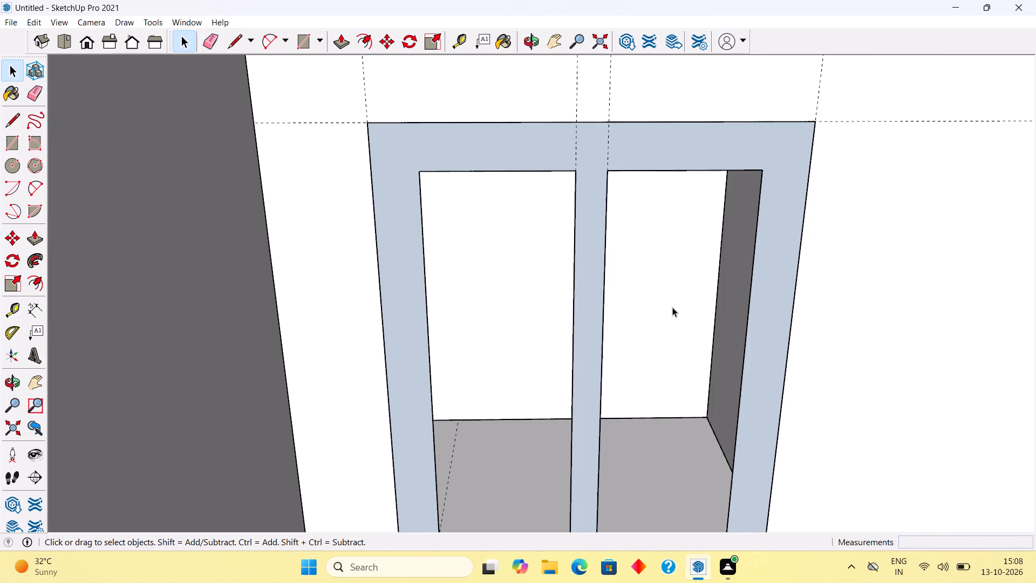
Push/Pull the window frame face outward by 3".
{"action": "left_click", "coordinate": [596, 387]}
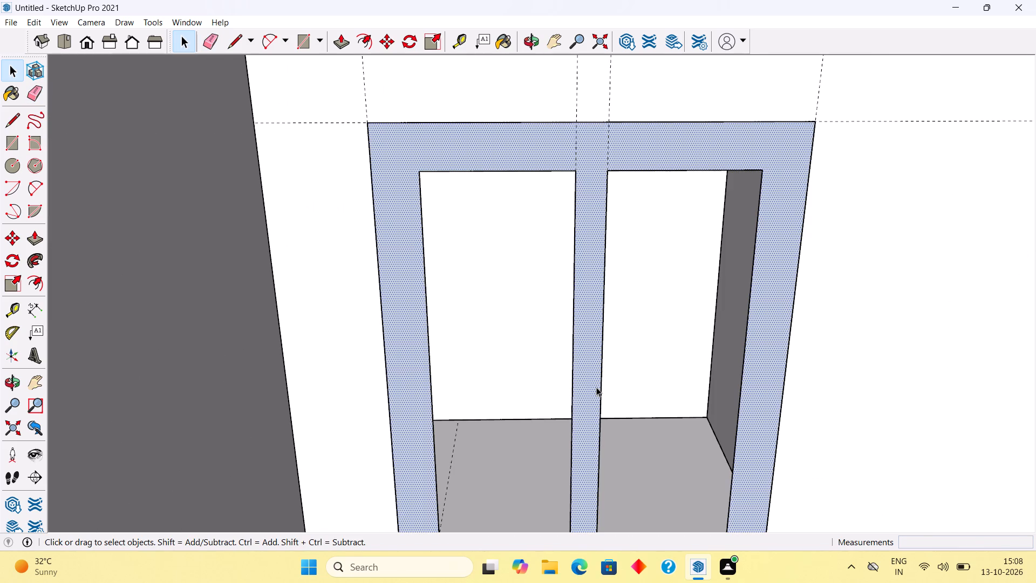
{"action": "key", "text": "p"}
{"action": "left_click", "coordinate": [596, 387]}
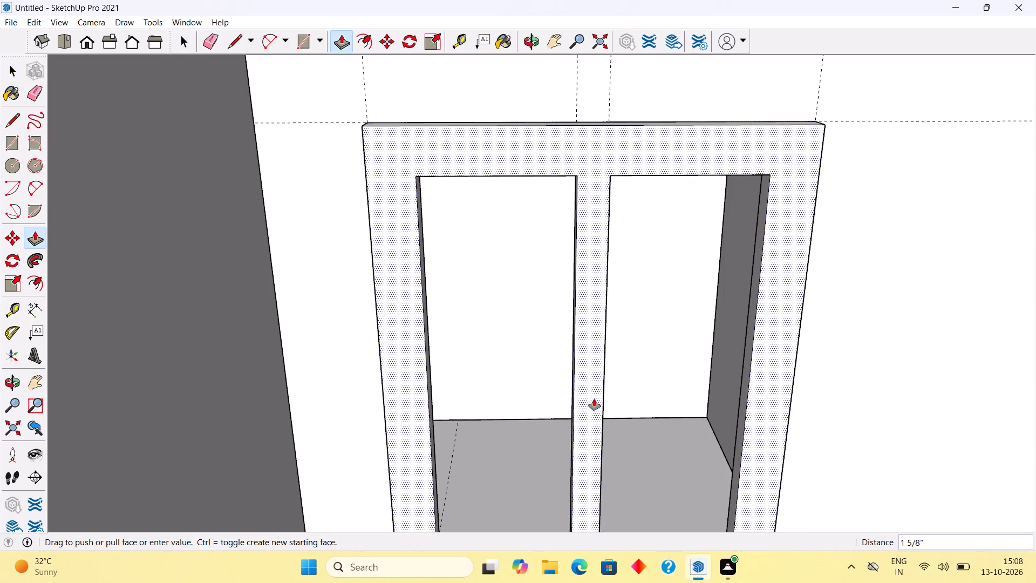
{"action": "type", "text": "3\""}
{"action": "key", "text": "Return"}
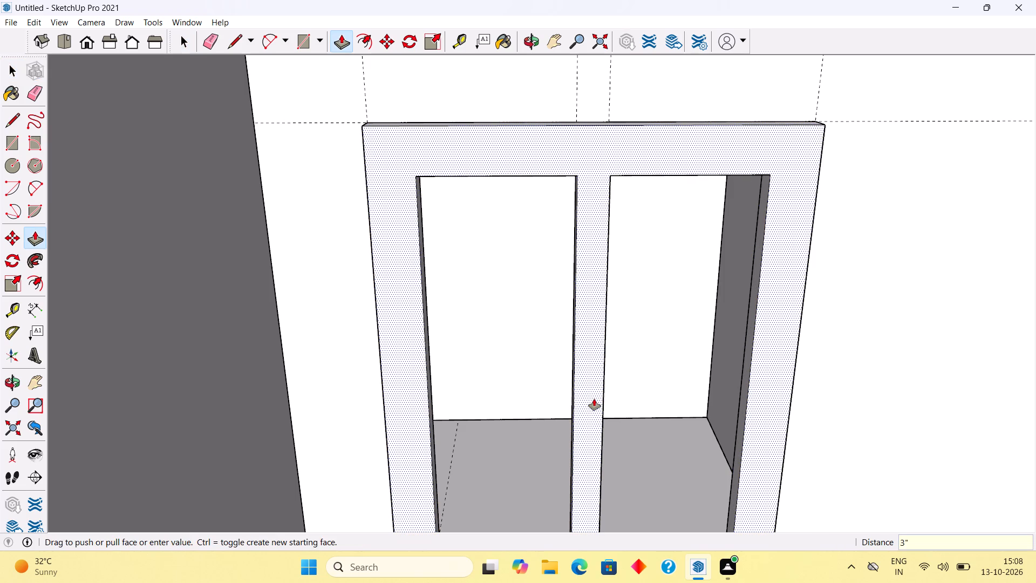
{"action": "key", "text": "space"}
Select all the connected geometry of the window frame and make it a group.
{"action": "scroll", "coordinate": [584, 304], "scroll_direction": "down", "scroll_amount": 12}
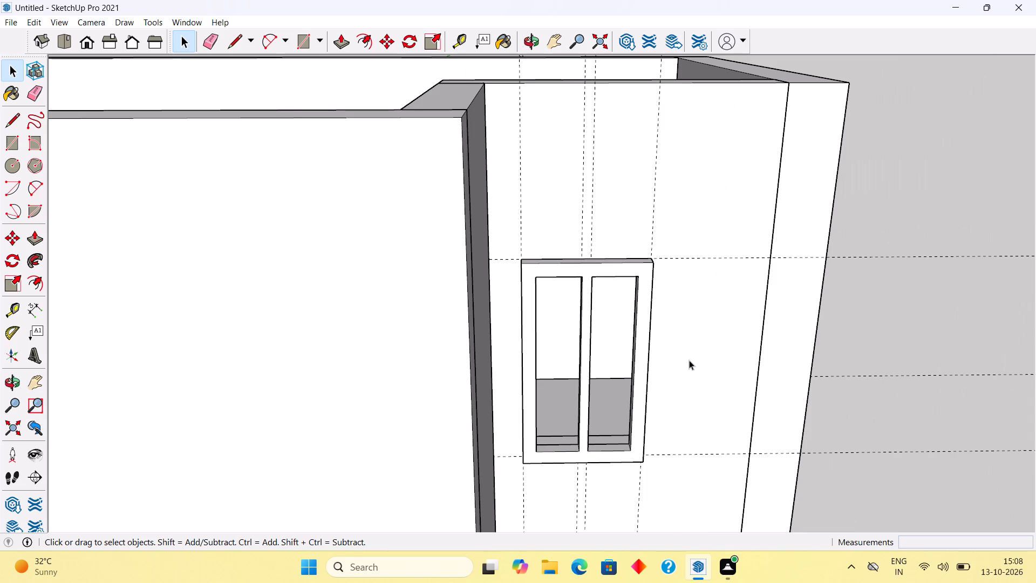
{"action": "scroll", "coordinate": [689, 360], "scroll_direction": "down", "scroll_amount": 2}
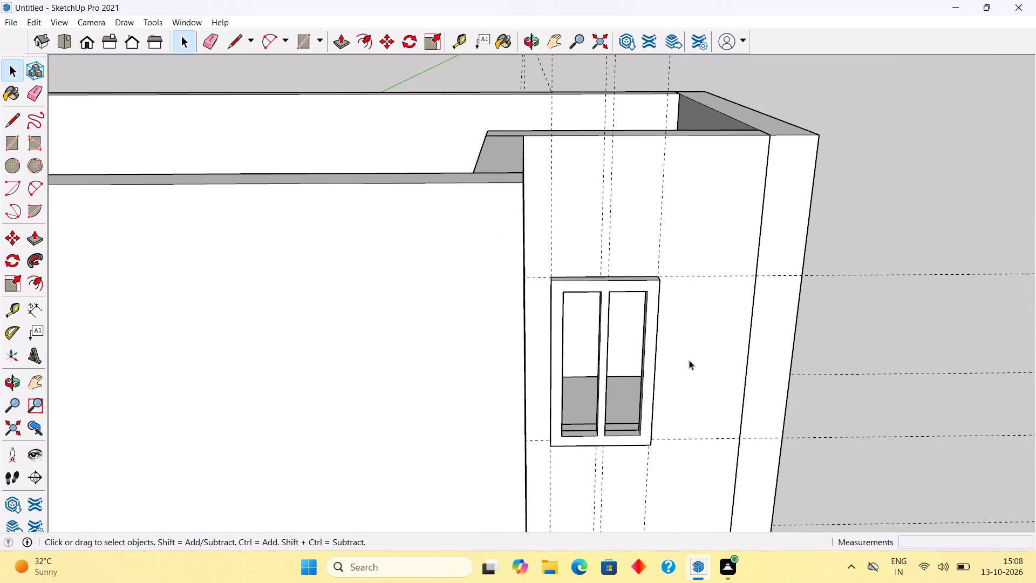
{"action": "middle_click_drag", "start_coordinate": [672, 415], "coordinate": [468, 268]}
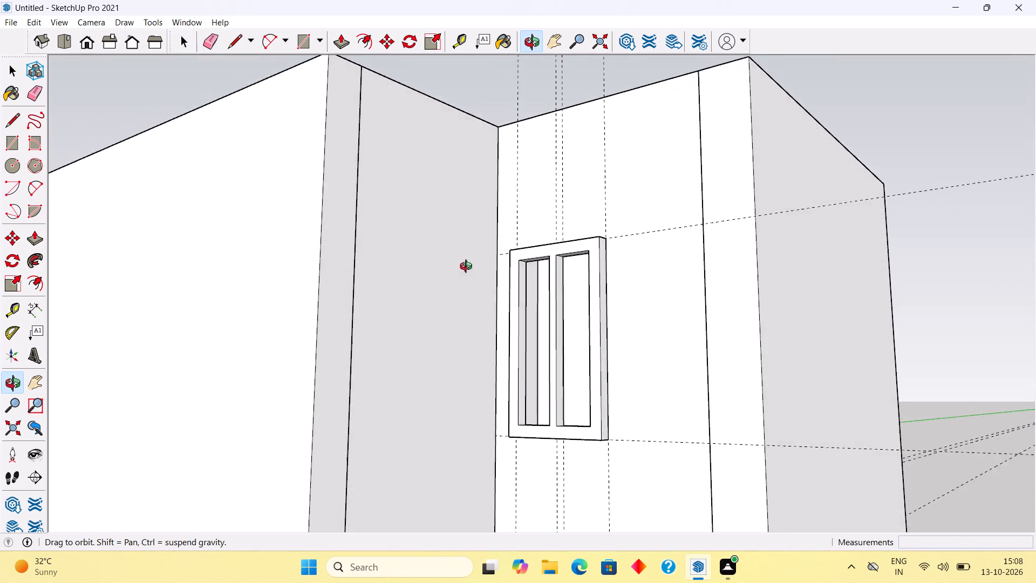
{"action": "middle_click_drag", "start_coordinate": [468, 268], "coordinate": [548, 303]}
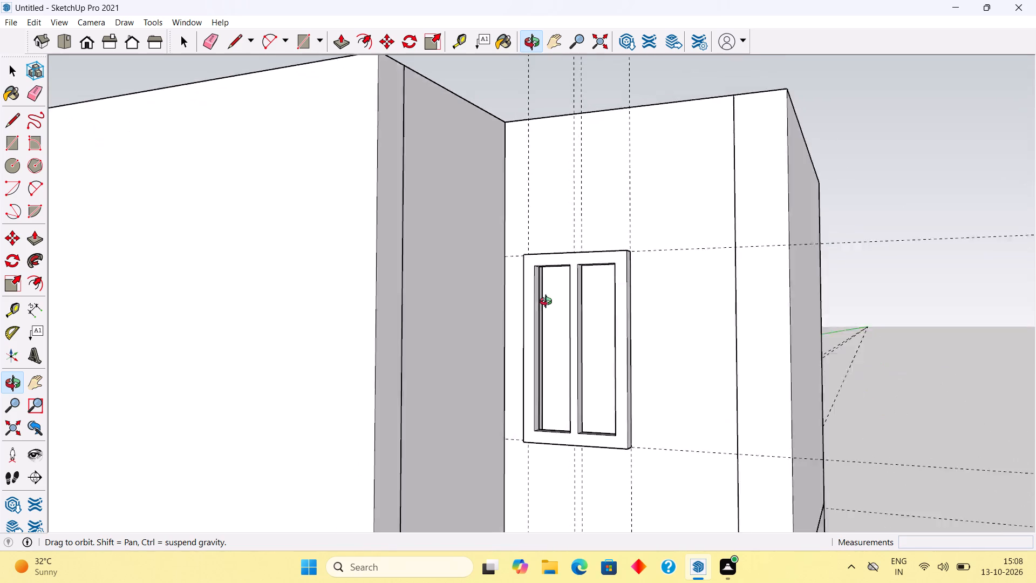
{"action": "middle_click_drag", "start_coordinate": [548, 303], "coordinate": [574, 323]}
{"action": "scroll", "coordinate": [636, 419], "scroll_direction": "up", "scroll_amount": 4}
{"action": "triple_click", "coordinate": [636, 419]}
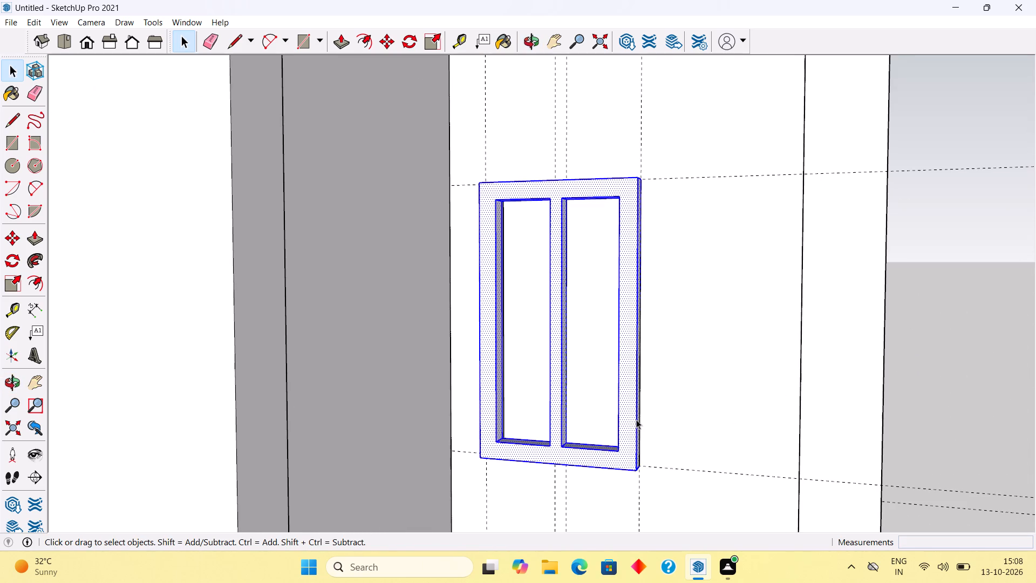
{"action": "right_click", "coordinate": [636, 419]}
{"action": "left_click", "coordinate": [670, 327]}
{"action": "left_click", "coordinate": [990, 384]}
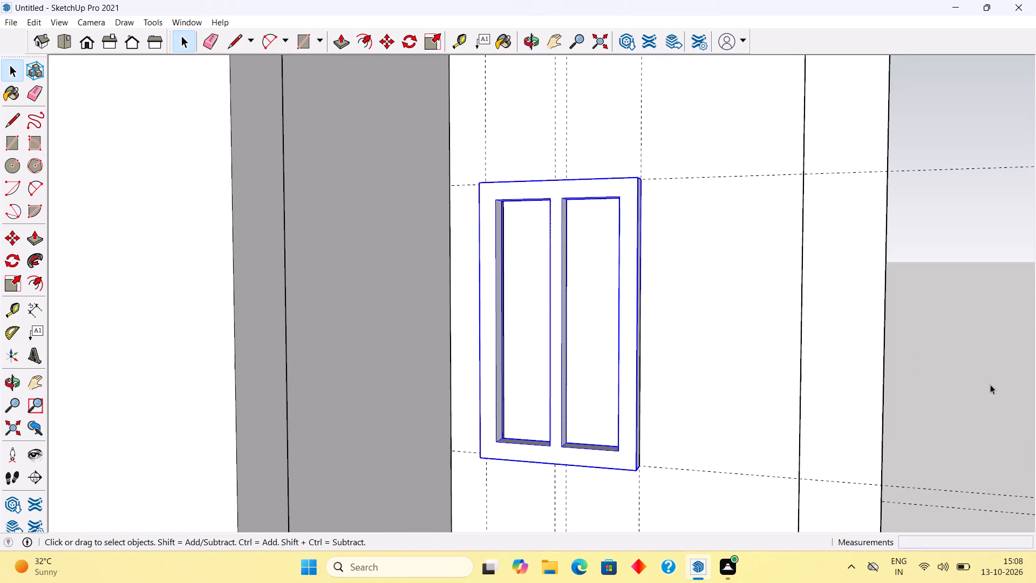
Move the window frame group 3" back into the wall, from its outer bottom corner to the guide intersection at the opening's corner.
{"action": "middle_click_drag", "start_coordinate": [704, 394], "coordinate": [575, 391]}
{"action": "scroll", "coordinate": [439, 478], "scroll_direction": "up", "scroll_amount": 3}
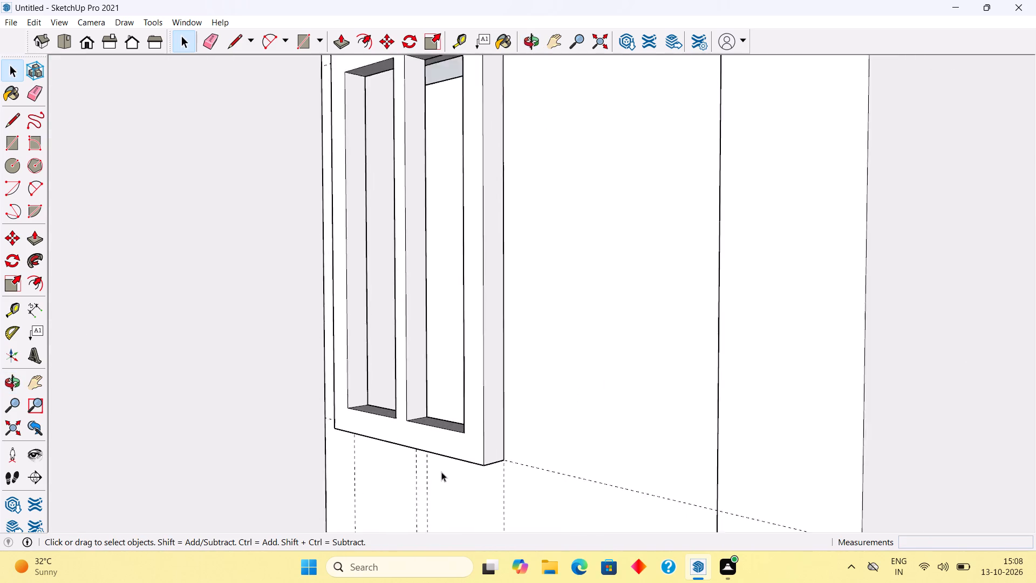
{"action": "scroll", "coordinate": [441, 472], "scroll_direction": "up", "scroll_amount": 8}
{"action": "middle_click_drag", "start_coordinate": [472, 477], "coordinate": [582, 492]}
{"action": "left_click", "coordinate": [572, 443]}
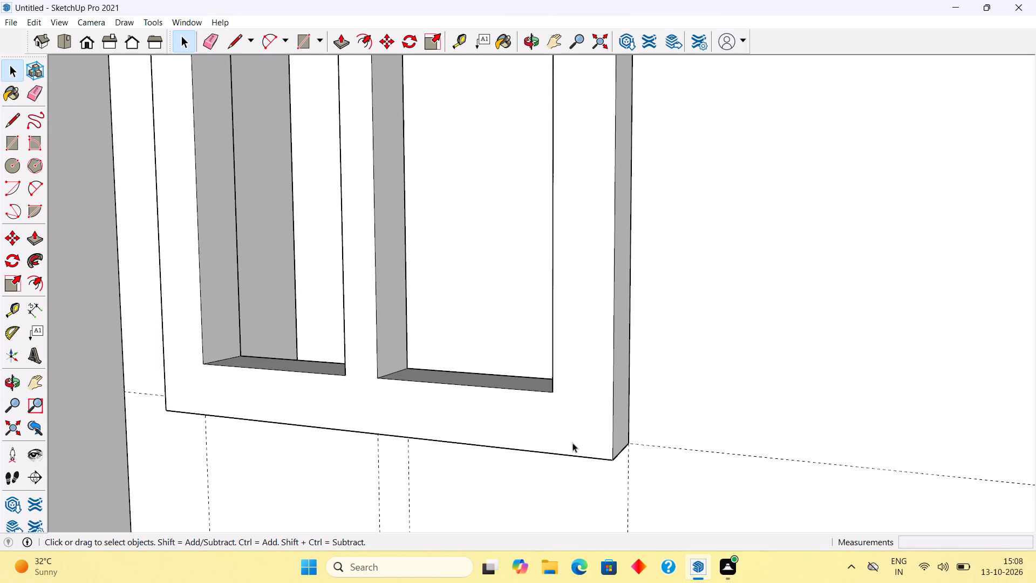
{"action": "middle_click_drag", "start_coordinate": [699, 475], "coordinate": [766, 465]}
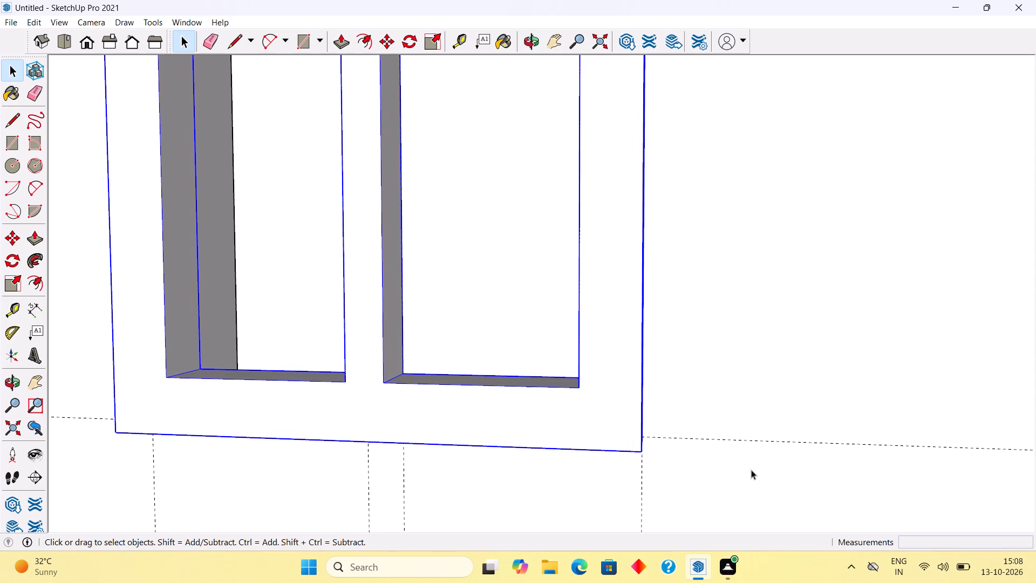
{"action": "key", "text": "m"}
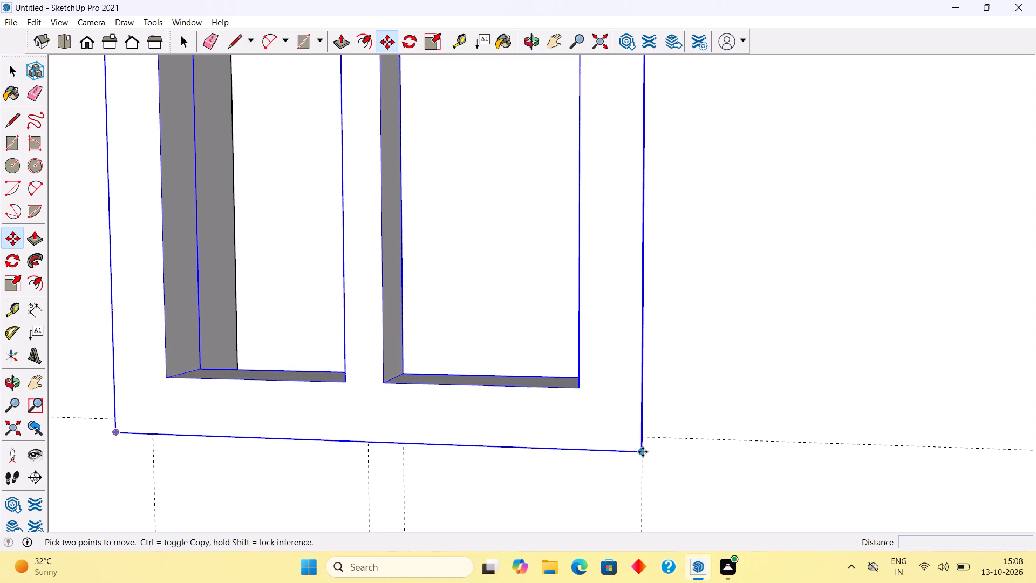
{"action": "left_click", "coordinate": [643, 452]}
{"action": "left_click", "coordinate": [639, 436]}
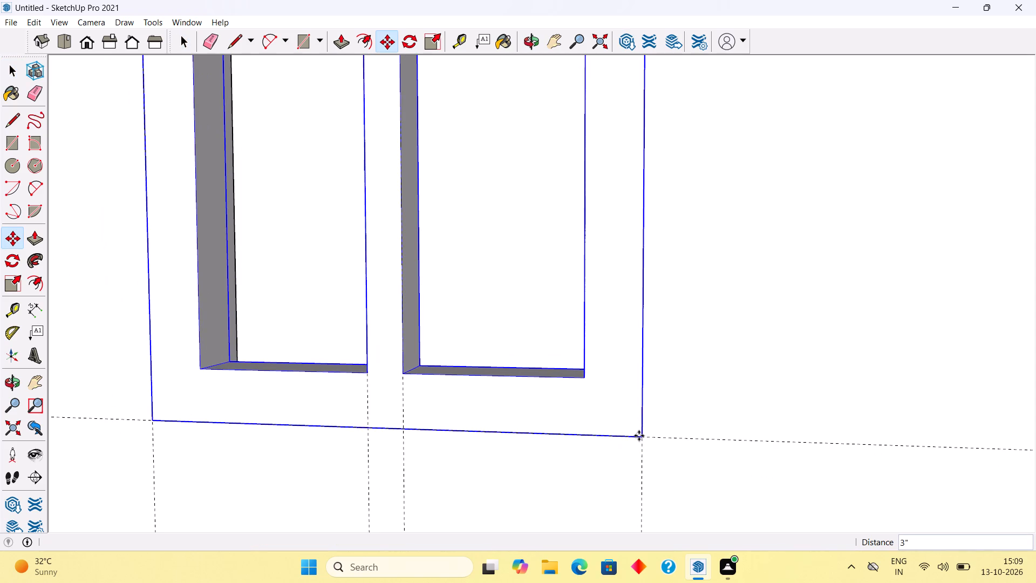
{"action": "key", "text": "space"}
{"action": "scroll", "coordinate": [615, 444], "scroll_direction": "down", "scroll_amount": 12}
{"action": "scroll", "coordinate": [523, 453], "scroll_direction": "down", "scroll_amount": 5}
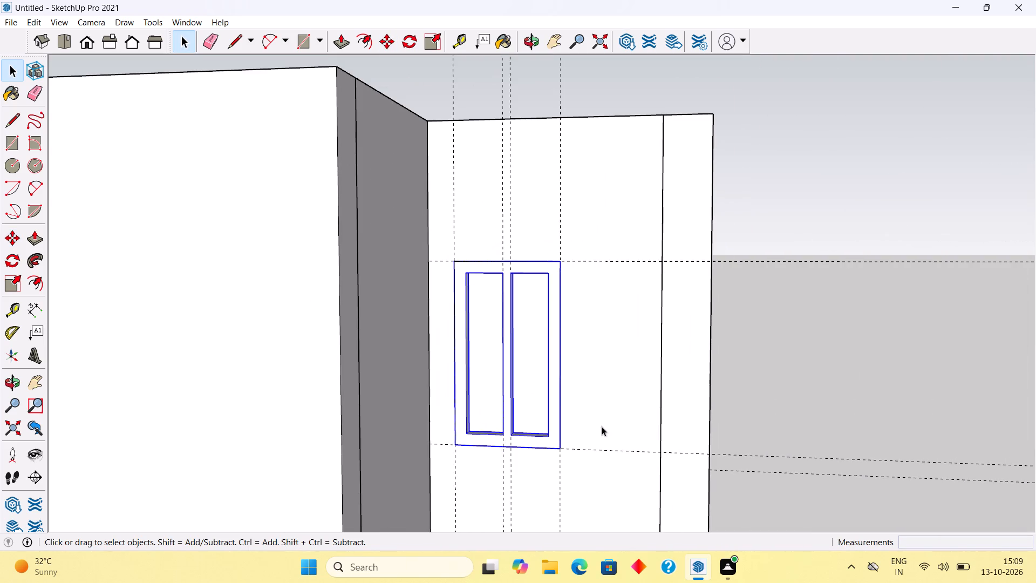
{"action": "left_click", "coordinate": [849, 384]}
Place a vertical guide along the middle of the frame's depth on the inner side face of the left pane opening.
{"action": "middle_click_drag", "start_coordinate": [452, 388], "coordinate": [486, 465]}
{"action": "scroll", "coordinate": [478, 334], "scroll_direction": "up", "scroll_amount": 6}
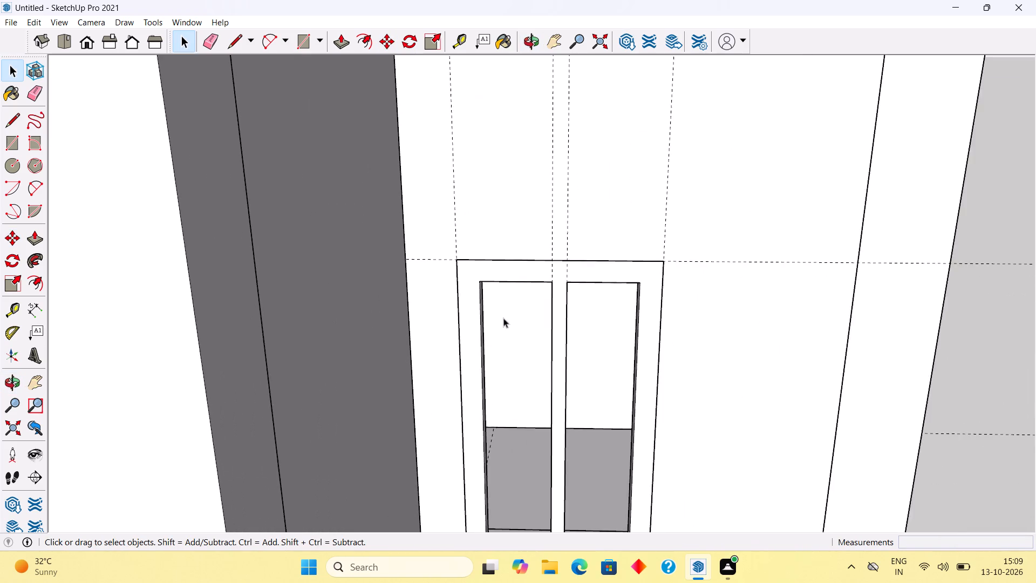
{"action": "scroll", "coordinate": [513, 303], "scroll_direction": "up", "scroll_amount": 4}
{"action": "middle_click_drag", "start_coordinate": [480, 232], "coordinate": [464, 240]}
{"action": "scroll", "coordinate": [464, 240], "scroll_direction": "down", "scroll_amount": 3}
{"action": "middle_click_drag", "start_coordinate": [469, 291], "coordinate": [449, 269]}
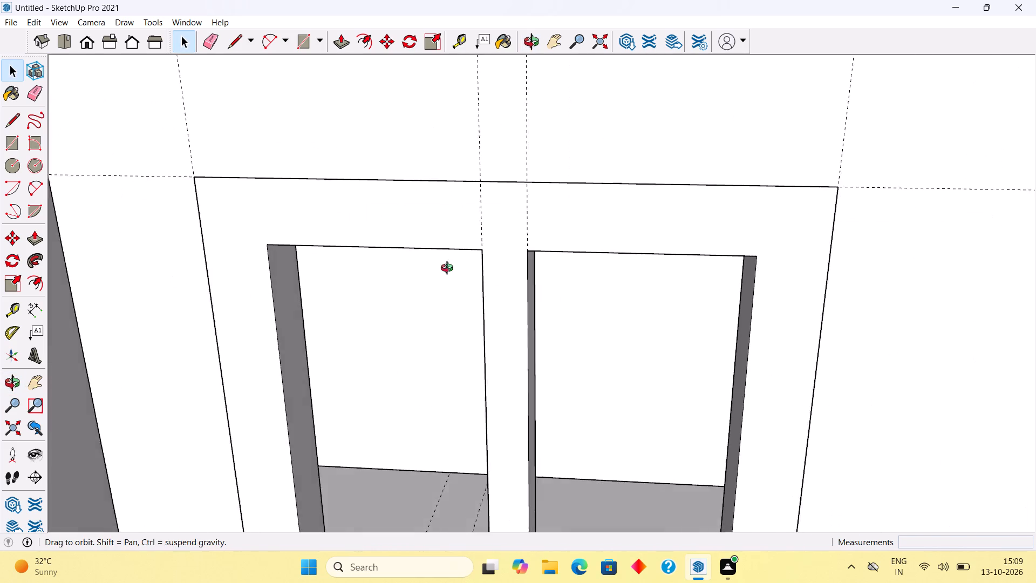
{"action": "middle_click_drag", "start_coordinate": [449, 269], "coordinate": [437, 246]}
{"action": "scroll", "coordinate": [437, 246], "scroll_direction": "down", "scroll_amount": 7}
{"action": "middle_click_drag", "start_coordinate": [464, 390], "coordinate": [456, 346]}
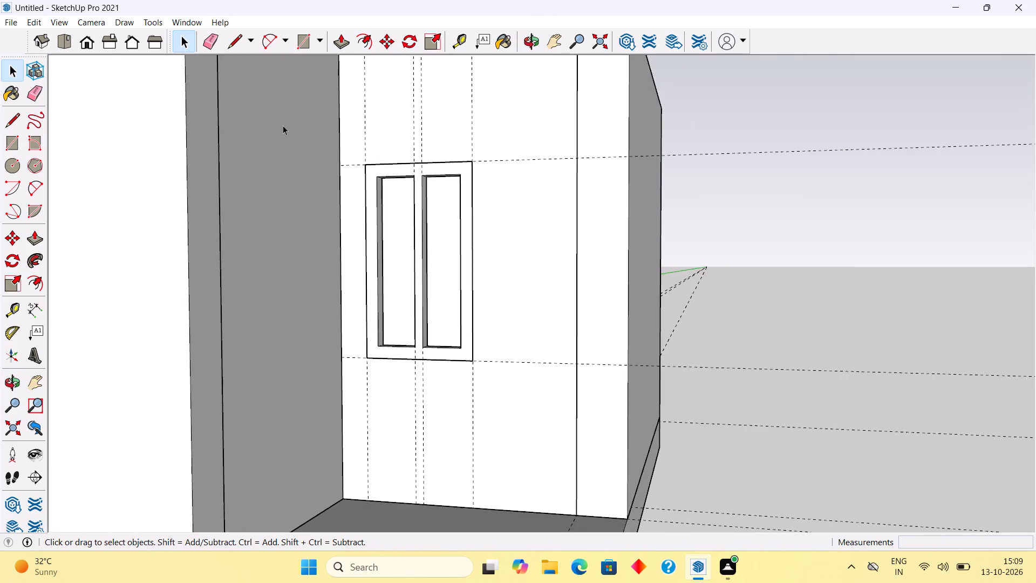
{"action": "scroll", "coordinate": [283, 125], "scroll_direction": "up", "scroll_amount": 5}
{"action": "middle_click_drag", "start_coordinate": [456, 293], "coordinate": [383, 259]}
{"action": "scroll", "coordinate": [373, 238], "scroll_direction": "up", "scroll_amount": 5}
{"action": "scroll", "coordinate": [340, 167], "scroll_direction": "up", "scroll_amount": 3}
{"action": "scroll", "coordinate": [368, 79], "scroll_direction": "up", "scroll_amount": 3}
{"action": "scroll", "coordinate": [386, 135], "scroll_direction": "up", "scroll_amount": 8}
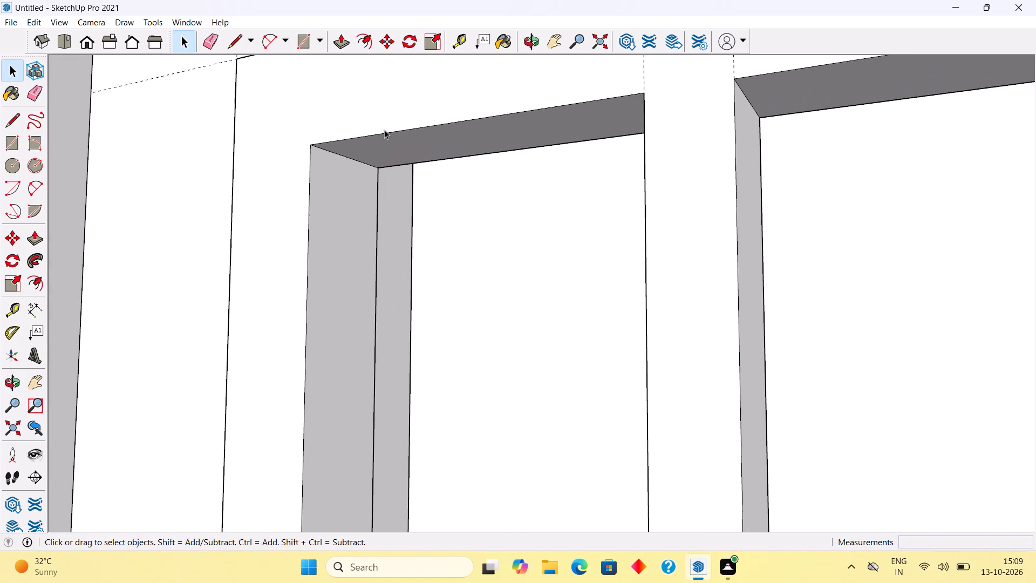
{"action": "key", "text": "t"}
{"action": "left_click", "coordinate": [300, 303]}
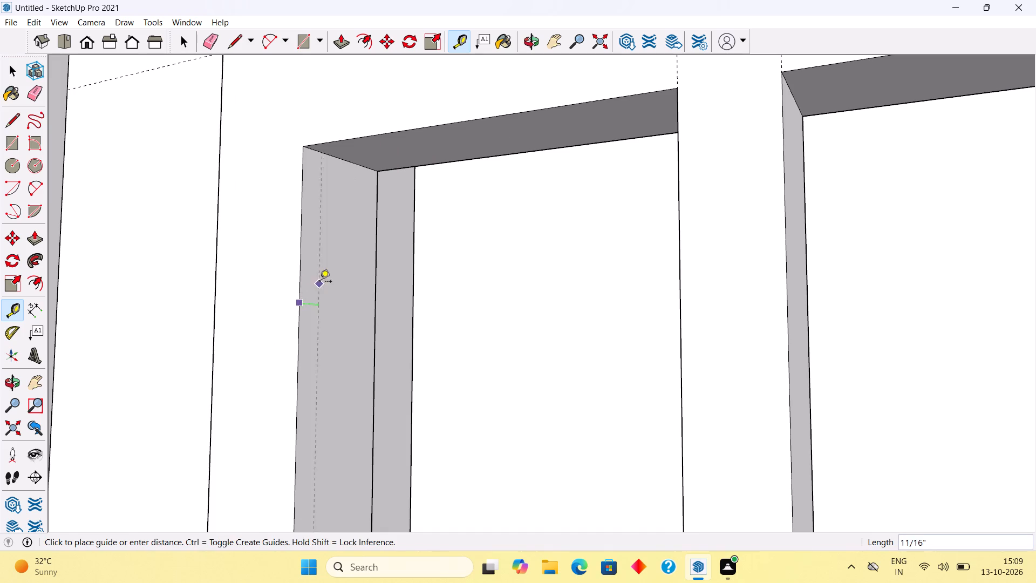
{"action": "left_click", "coordinate": [343, 160]}
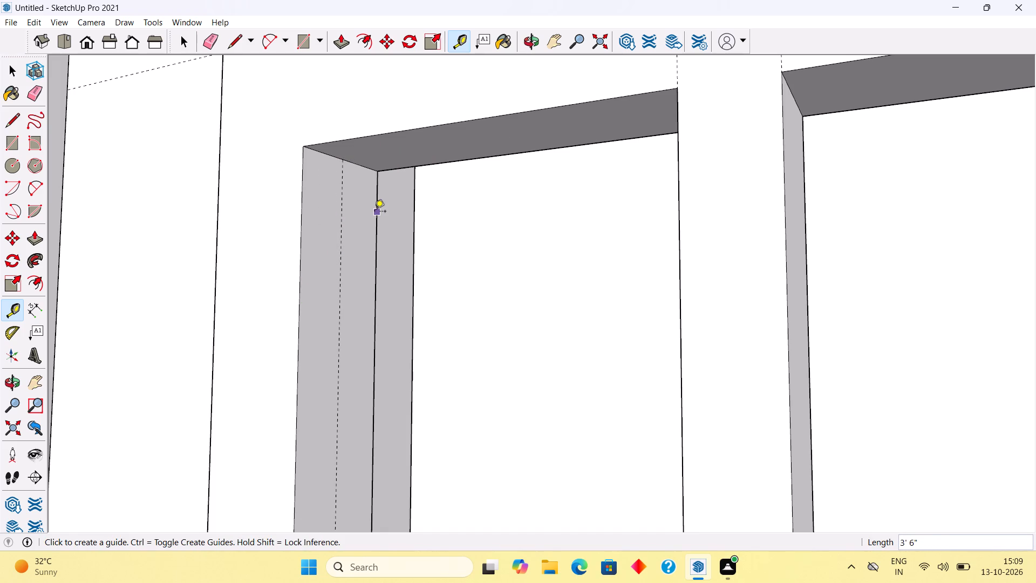
{"action": "key", "text": "space"}
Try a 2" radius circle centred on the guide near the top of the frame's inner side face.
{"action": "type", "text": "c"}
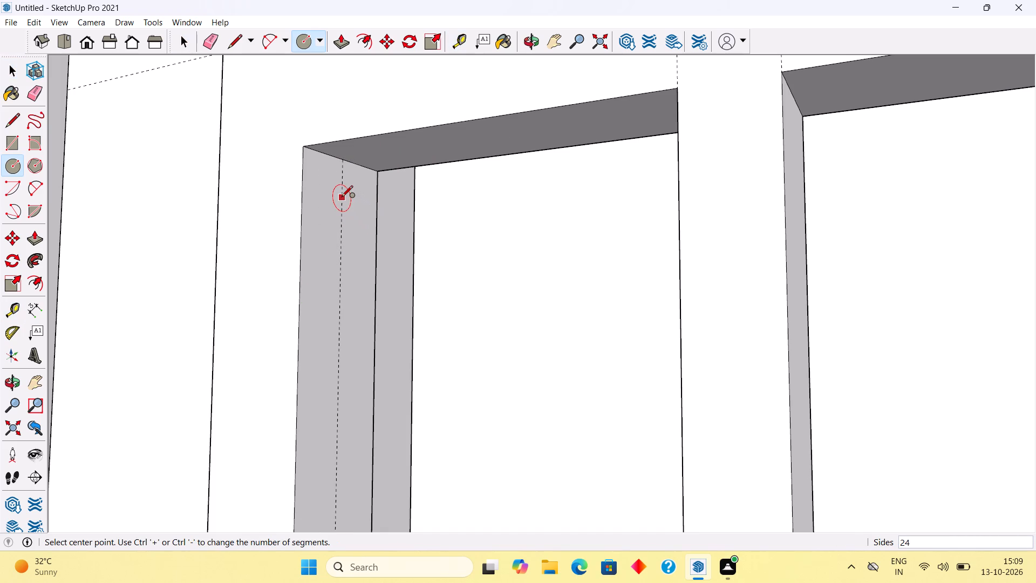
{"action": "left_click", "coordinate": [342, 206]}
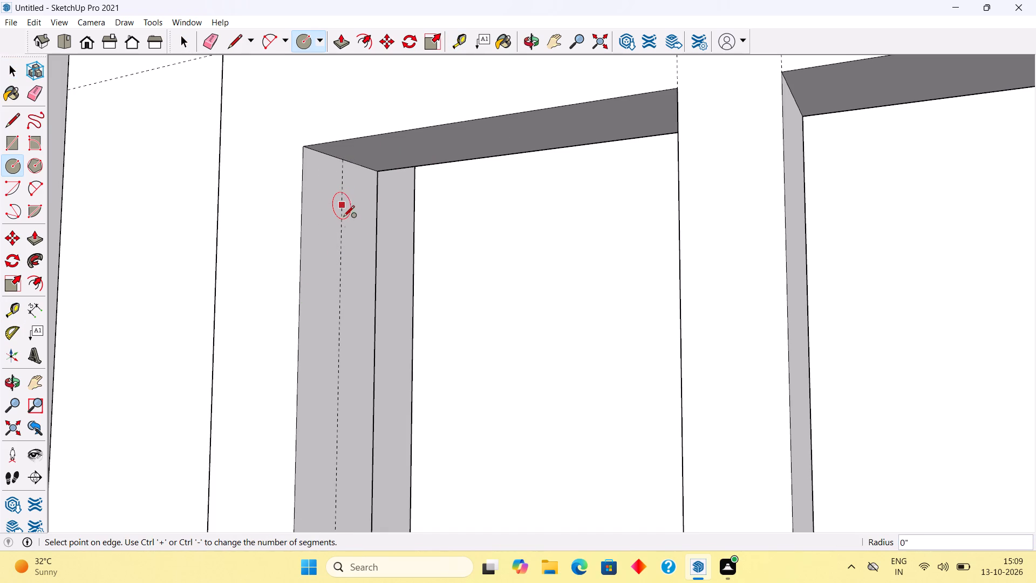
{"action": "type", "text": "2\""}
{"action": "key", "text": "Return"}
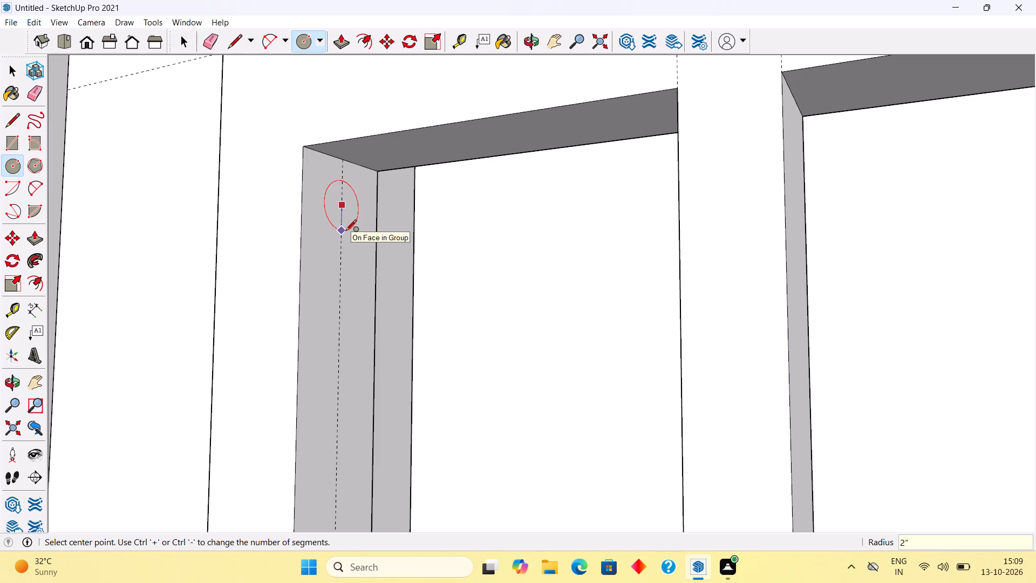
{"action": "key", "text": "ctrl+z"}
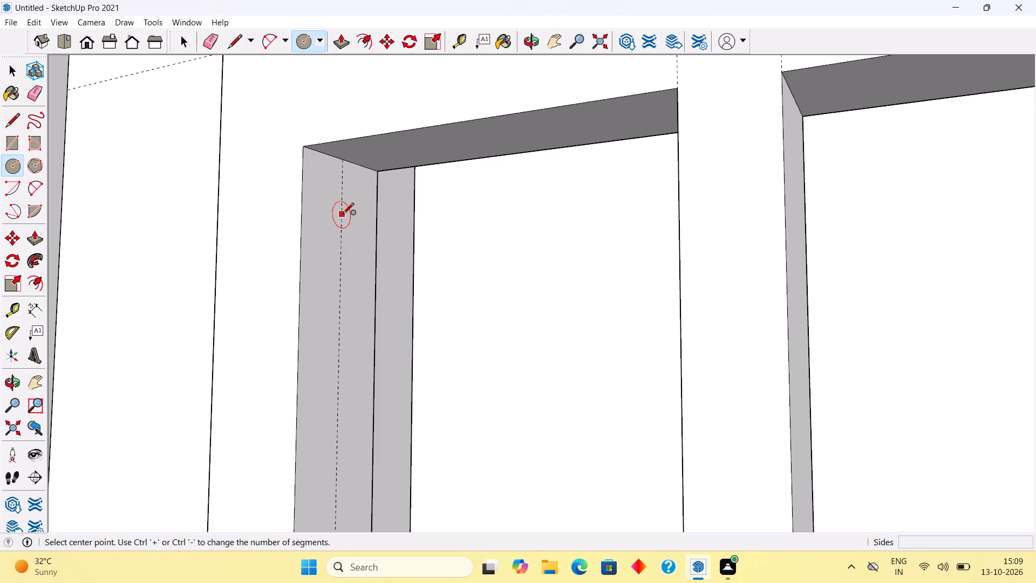
Draw a 0.5" radius circle centred on the guide near the top of the frame's inner side face.
{"action": "left_click", "coordinate": [343, 215]}
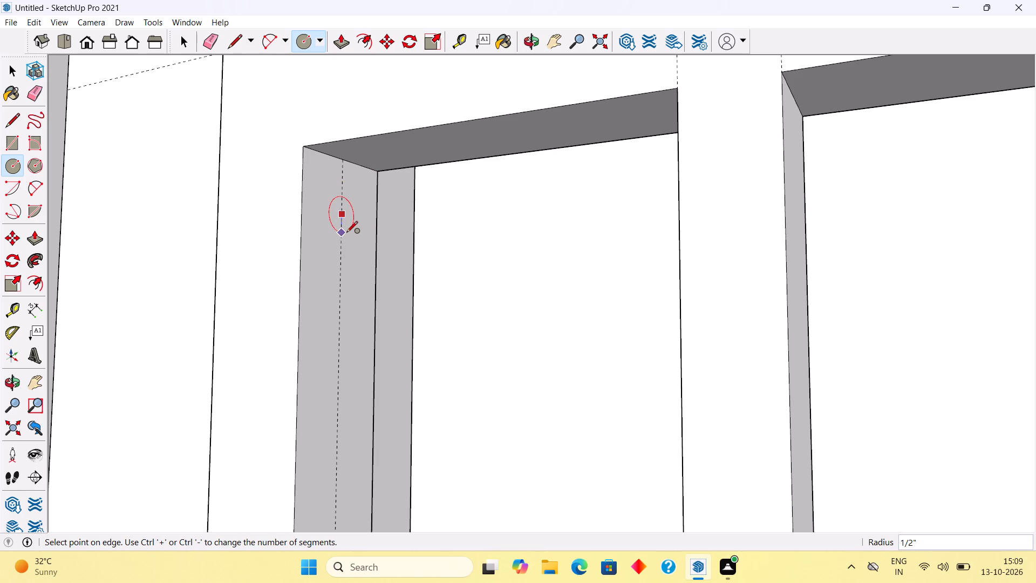
{"action": "type", "text": ".5\""}
{"action": "key", "text": "Return"}
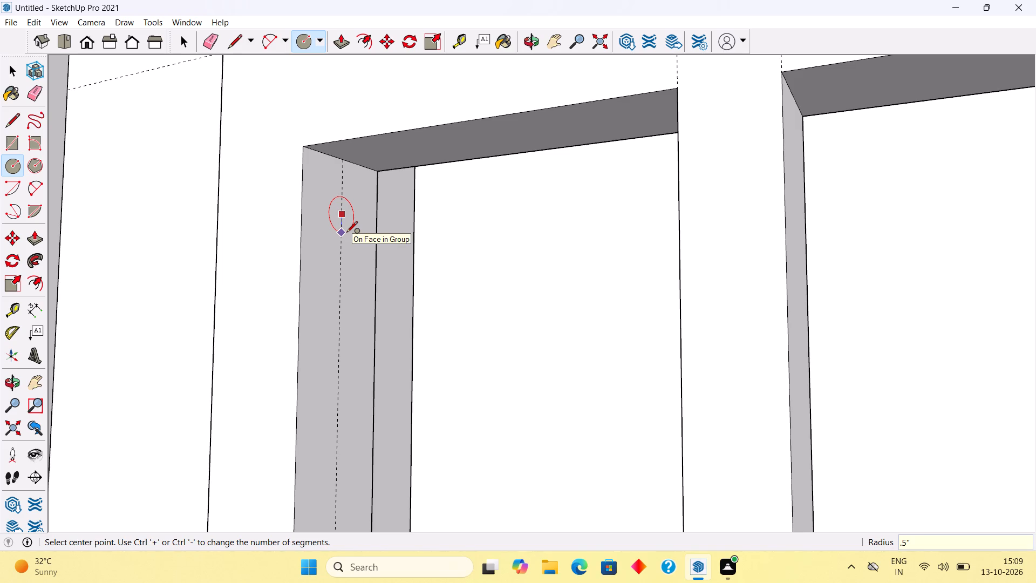
{"action": "key", "text": "space"}
Push/Pull the circle about 1' 9 5/8" across both pane openings to form a horizontal bar.
{"action": "type", "text": "p"}
{"action": "left_click", "coordinate": [344, 225]}
{"action": "scroll", "coordinate": [443, 242], "scroll_direction": "down", "scroll_amount": 7}
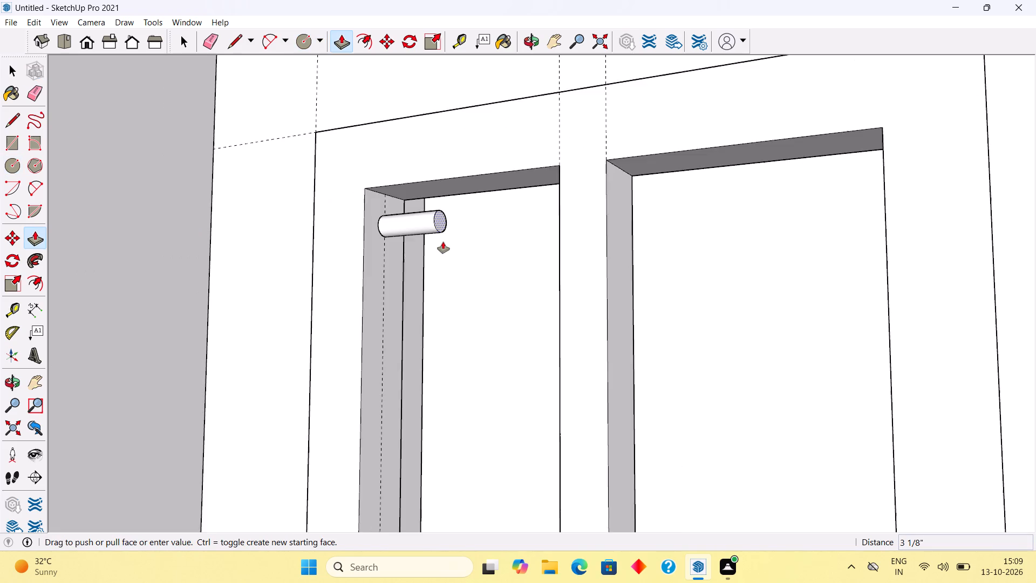
{"action": "scroll", "coordinate": [443, 242], "scroll_direction": "down", "scroll_amount": 2}
{"action": "left_click", "coordinate": [502, 246]}
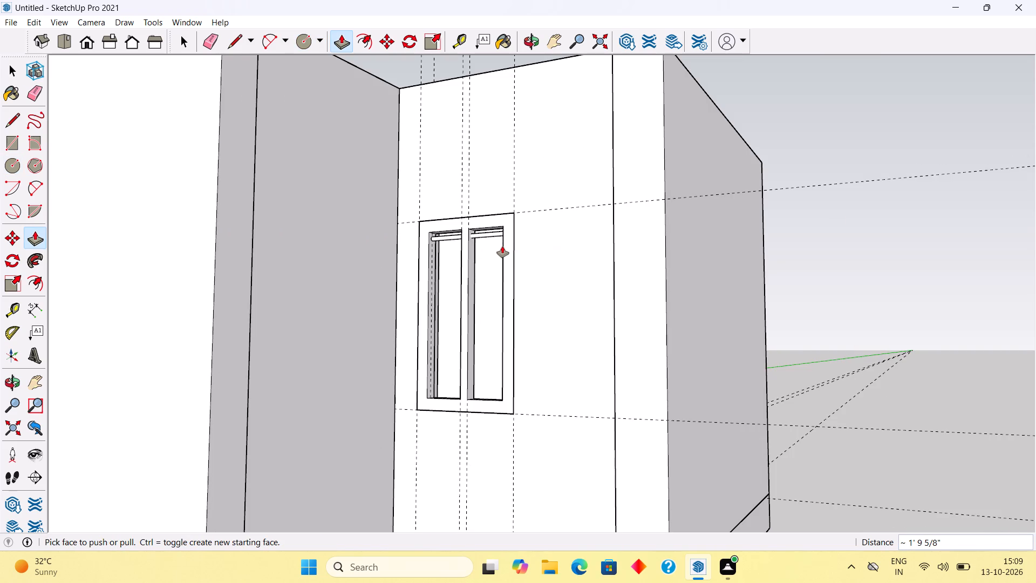
{"action": "key", "text": "space"}
{"action": "middle_click_drag", "start_coordinate": [472, 263], "coordinate": [606, 293]}
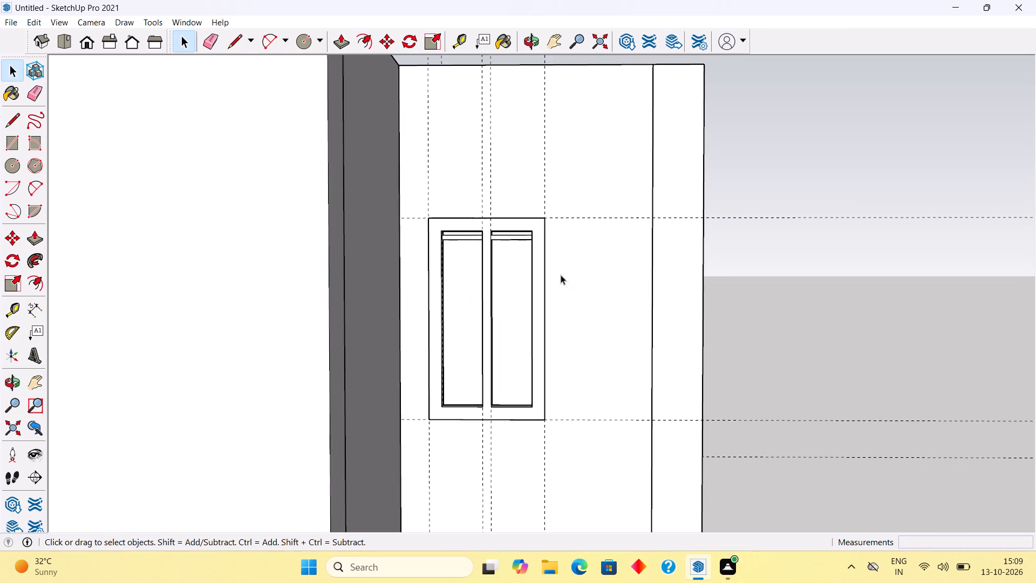
Make the whole horizontal round bar across both pane openings into a group.
{"action": "scroll", "coordinate": [478, 216], "scroll_direction": "up", "scroll_amount": 9}
{"action": "triple_click", "coordinate": [437, 268]}
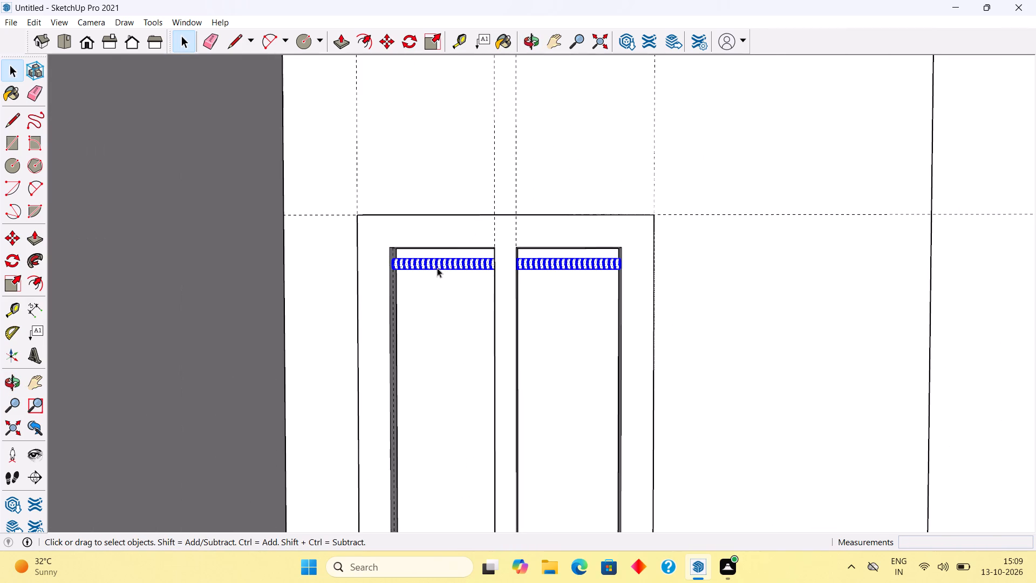
{"action": "right_click", "coordinate": [437, 268]}
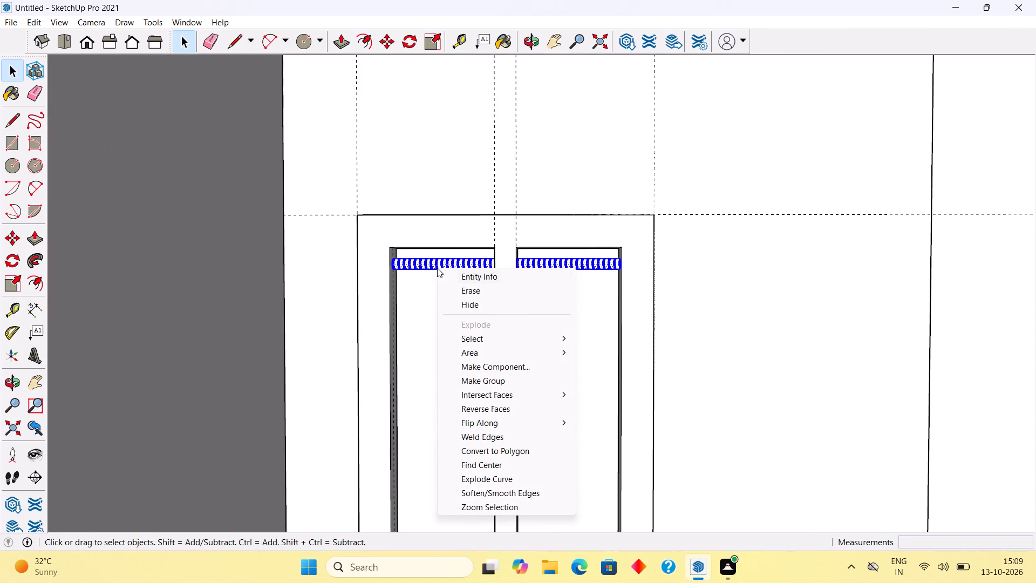
{"action": "left_click", "coordinate": [484, 382]}
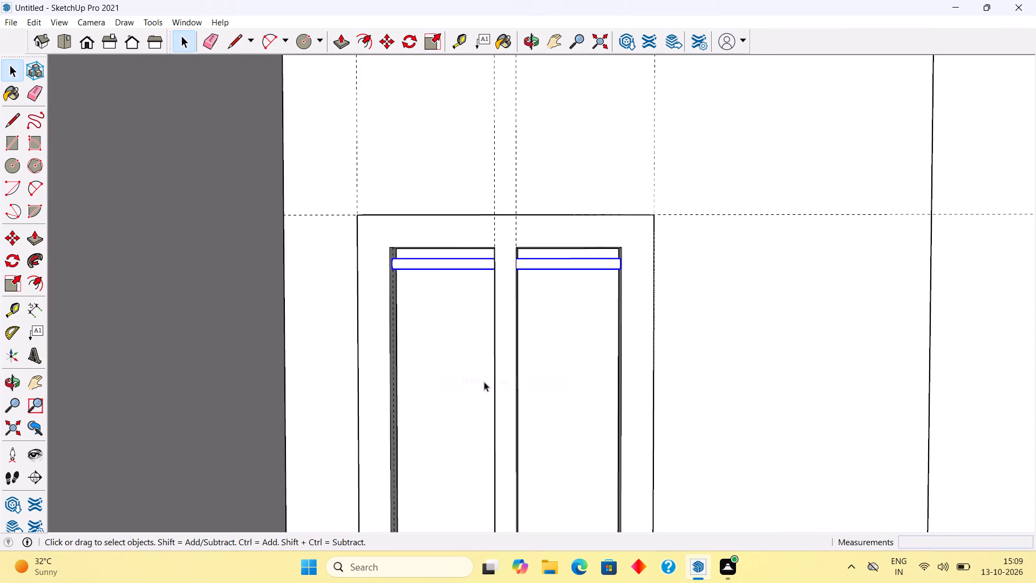
{"action": "scroll", "coordinate": [446, 349], "scroll_direction": "down", "scroll_amount": 4}
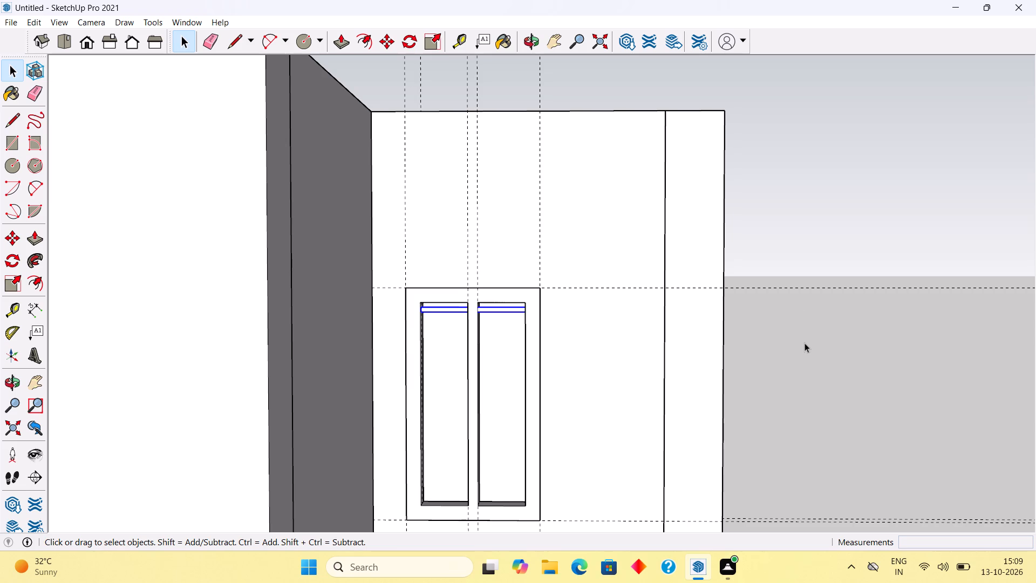
{"action": "left_click", "coordinate": [805, 343]}
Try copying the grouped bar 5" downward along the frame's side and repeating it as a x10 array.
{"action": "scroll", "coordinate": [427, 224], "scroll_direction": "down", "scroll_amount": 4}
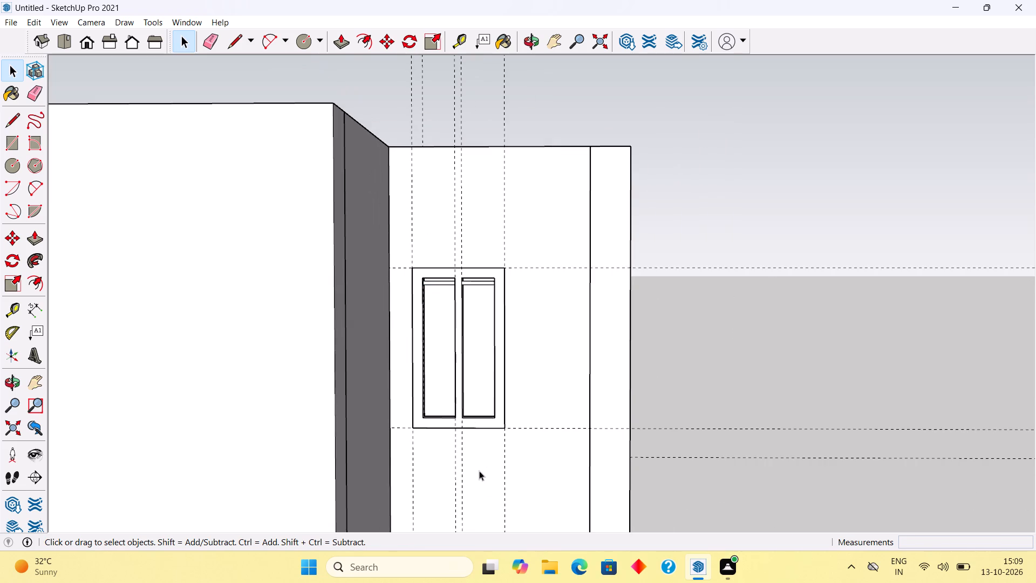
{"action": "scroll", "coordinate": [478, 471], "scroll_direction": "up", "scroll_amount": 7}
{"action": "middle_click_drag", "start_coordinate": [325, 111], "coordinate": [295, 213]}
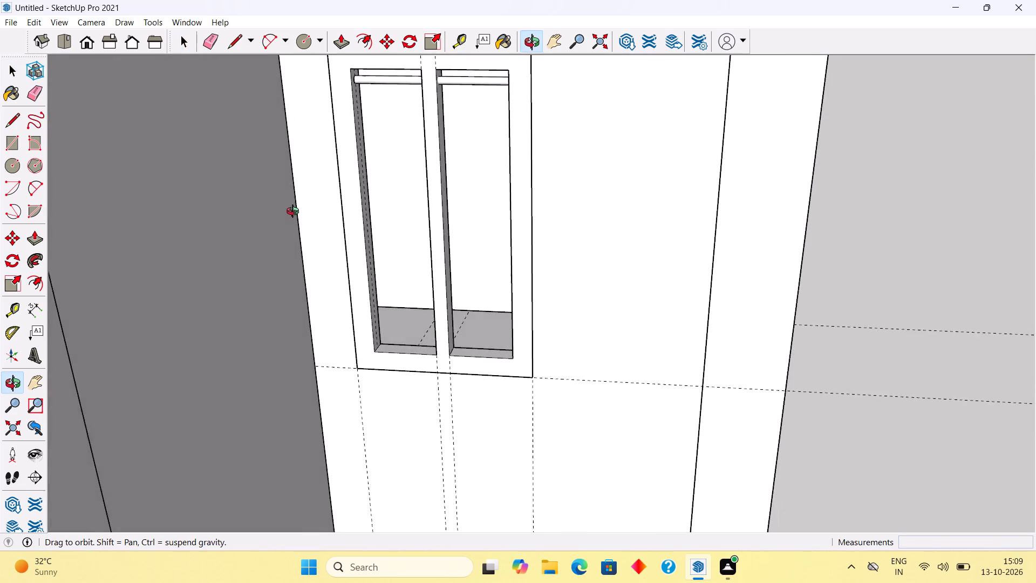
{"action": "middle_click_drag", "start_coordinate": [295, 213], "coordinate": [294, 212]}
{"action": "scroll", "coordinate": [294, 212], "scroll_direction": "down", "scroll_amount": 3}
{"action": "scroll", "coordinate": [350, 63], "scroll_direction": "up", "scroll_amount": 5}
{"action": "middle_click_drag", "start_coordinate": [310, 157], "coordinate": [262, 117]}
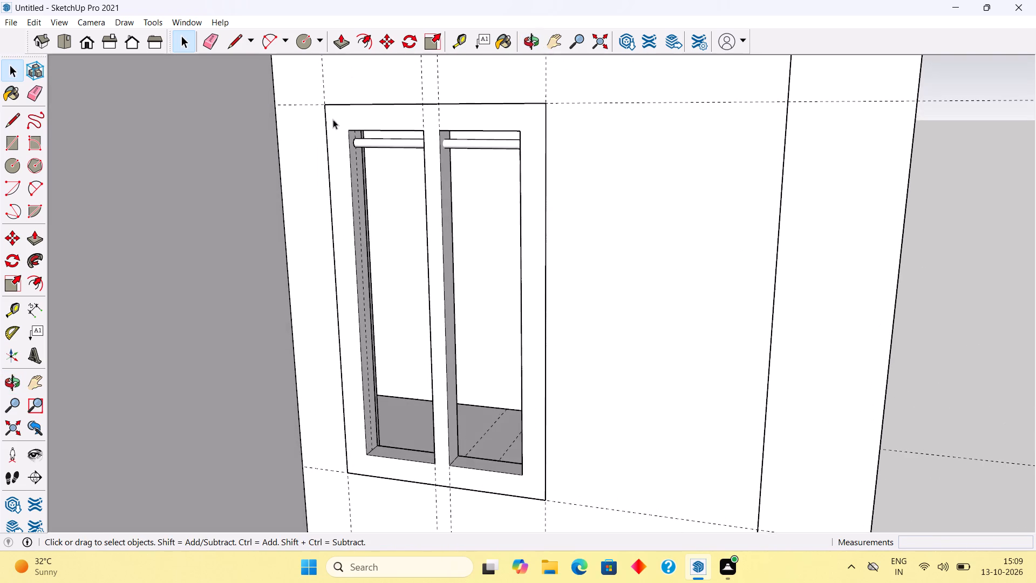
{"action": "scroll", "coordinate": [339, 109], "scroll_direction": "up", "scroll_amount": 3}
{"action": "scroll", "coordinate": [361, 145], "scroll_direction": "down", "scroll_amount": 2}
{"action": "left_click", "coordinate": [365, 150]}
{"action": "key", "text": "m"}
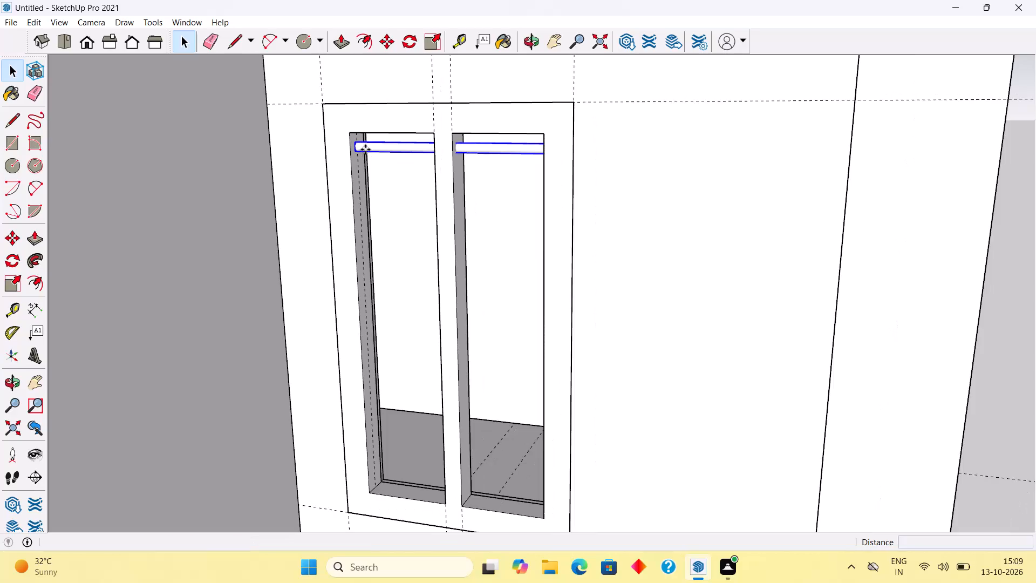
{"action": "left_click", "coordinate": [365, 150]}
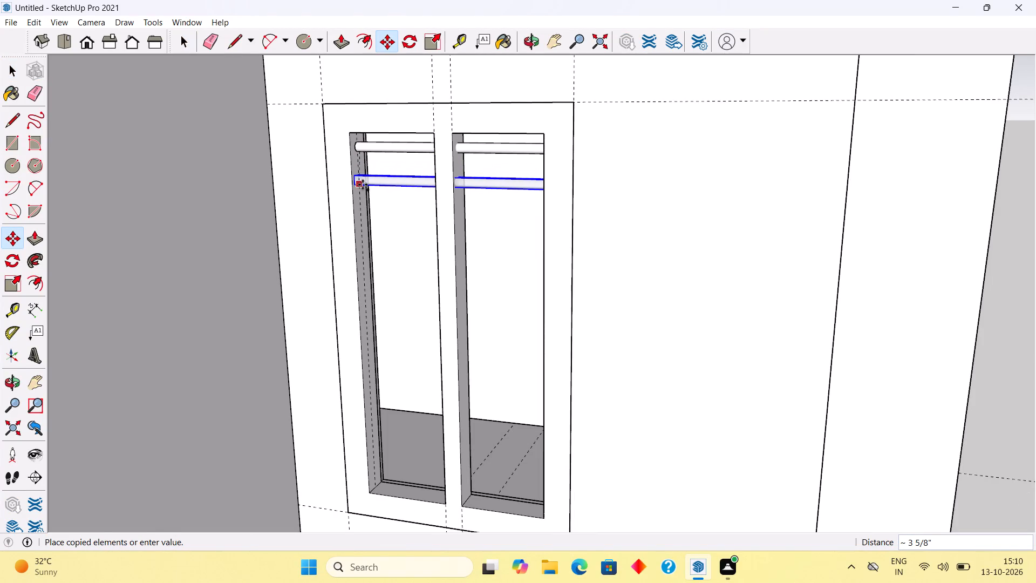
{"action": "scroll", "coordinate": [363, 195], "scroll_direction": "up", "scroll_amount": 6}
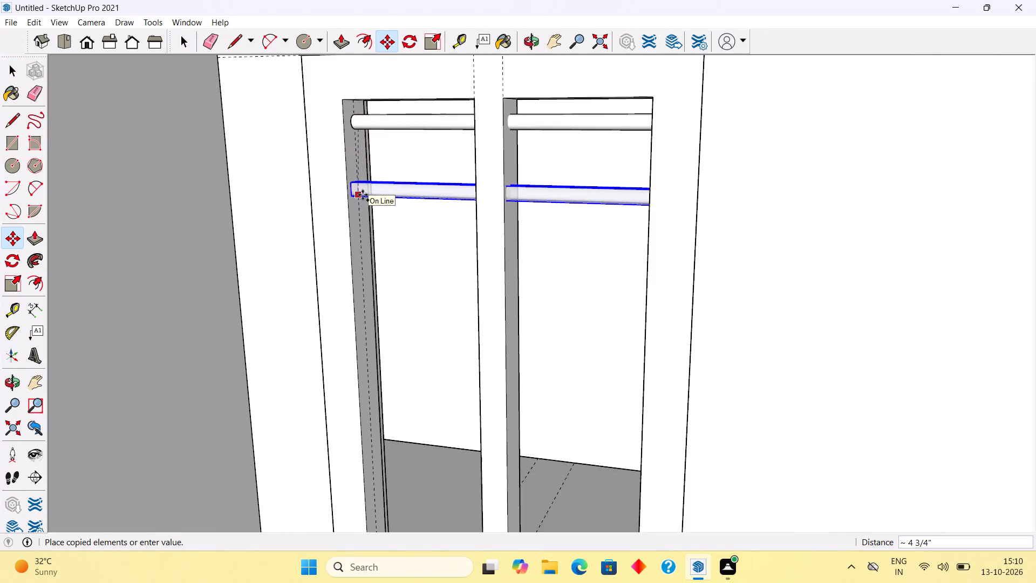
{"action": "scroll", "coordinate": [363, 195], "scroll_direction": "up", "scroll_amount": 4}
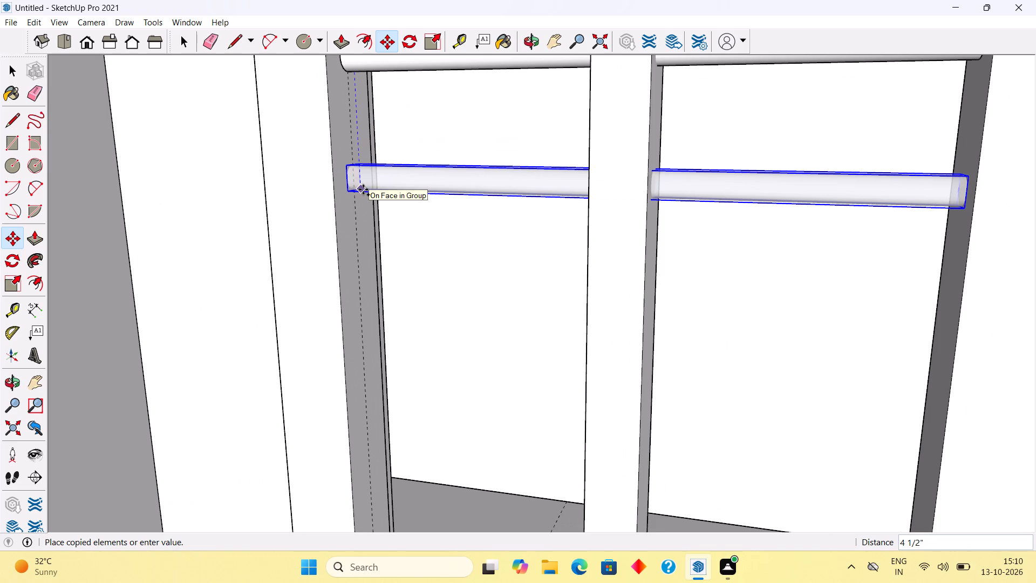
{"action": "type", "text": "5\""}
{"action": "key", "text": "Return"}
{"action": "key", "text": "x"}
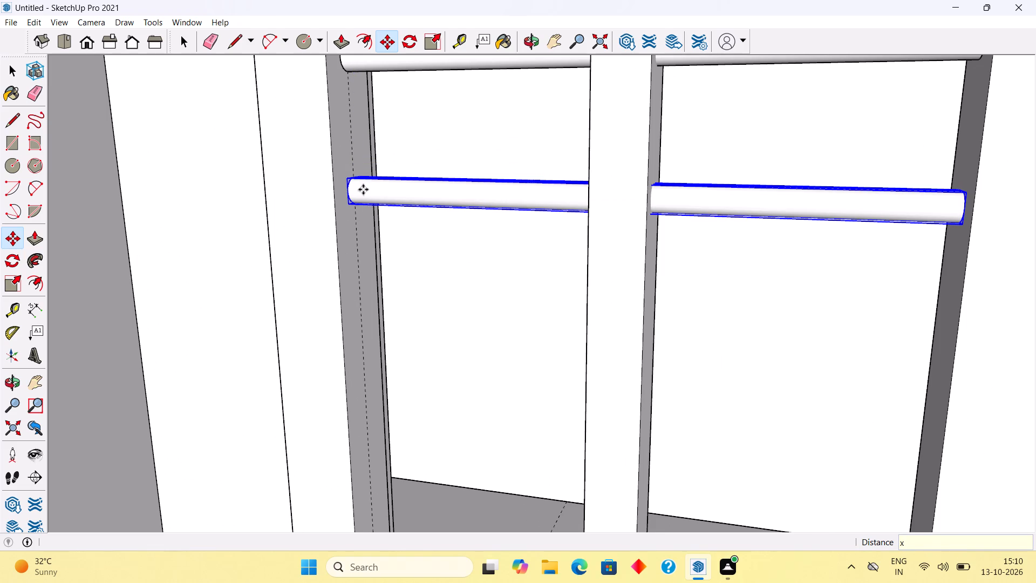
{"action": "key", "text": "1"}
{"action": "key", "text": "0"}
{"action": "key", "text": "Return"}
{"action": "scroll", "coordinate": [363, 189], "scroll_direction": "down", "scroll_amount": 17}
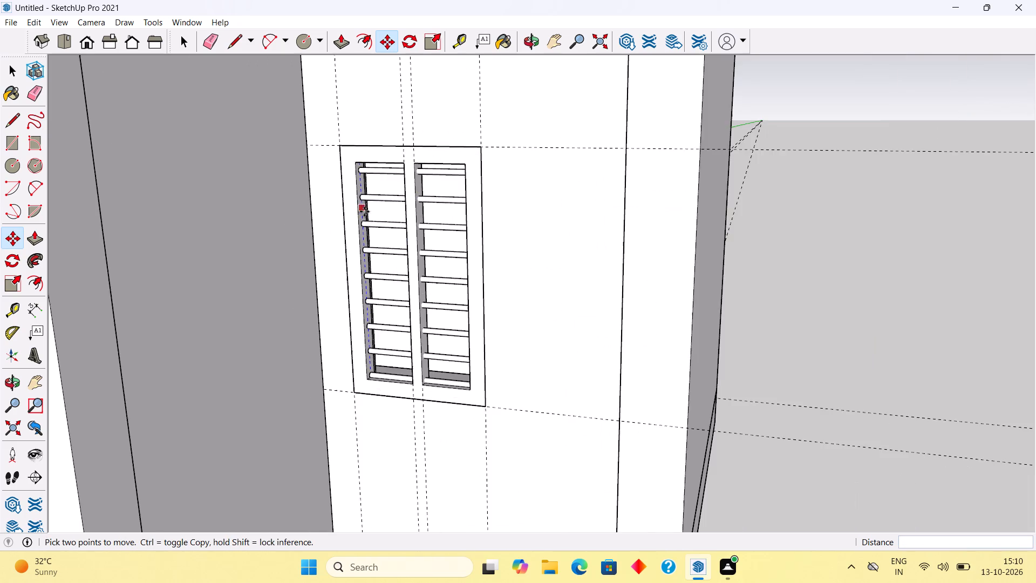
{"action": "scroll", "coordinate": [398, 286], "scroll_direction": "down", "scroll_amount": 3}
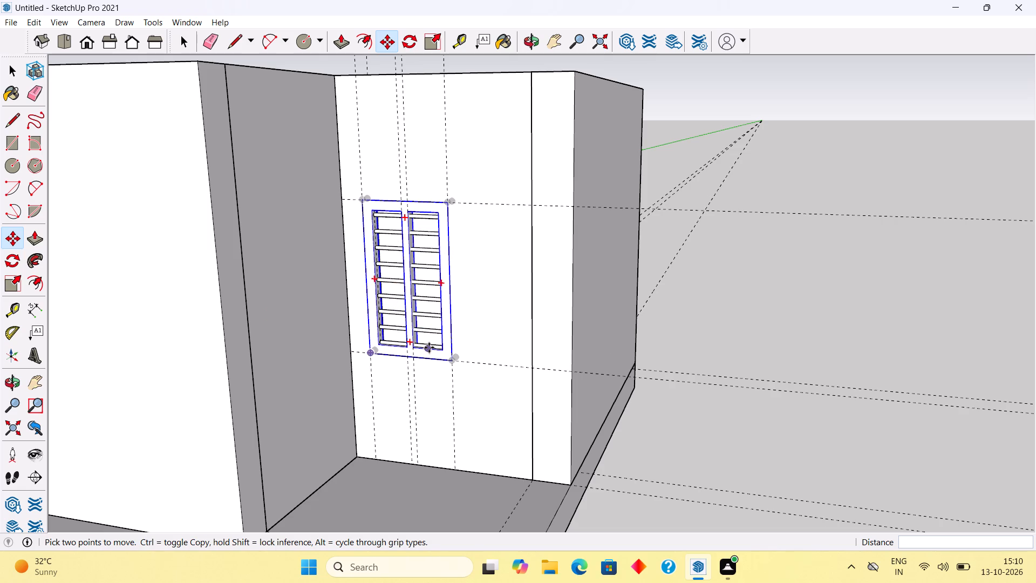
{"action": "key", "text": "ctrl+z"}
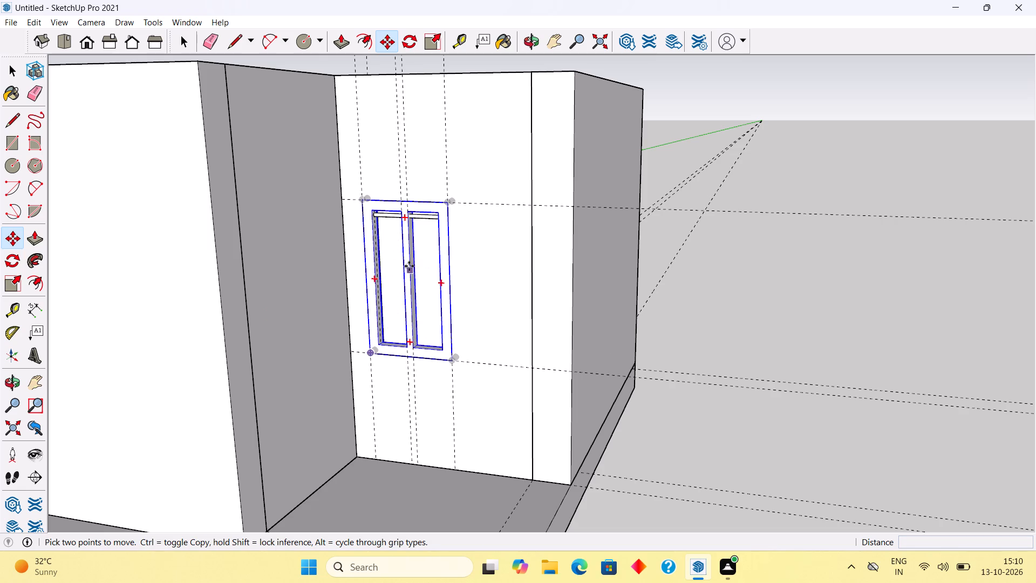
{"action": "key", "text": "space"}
Copy the grouped top bar 4" downward along the frame's side and repeat it as a x8 array.
{"action": "scroll", "coordinate": [386, 215], "scroll_direction": "up", "scroll_amount": 11}
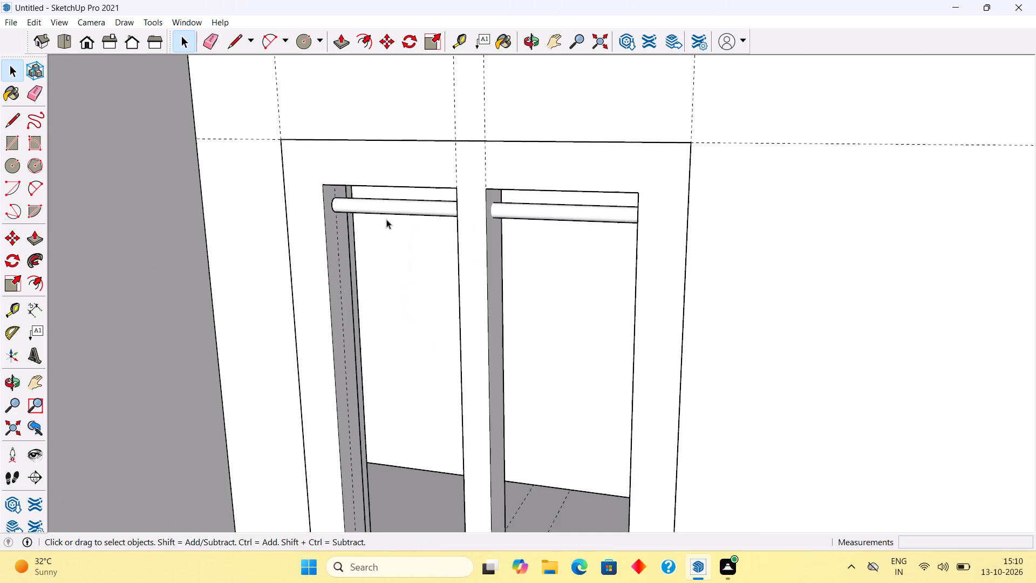
{"action": "scroll", "coordinate": [386, 219], "scroll_direction": "down", "scroll_amount": 2}
{"action": "left_click", "coordinate": [392, 210]}
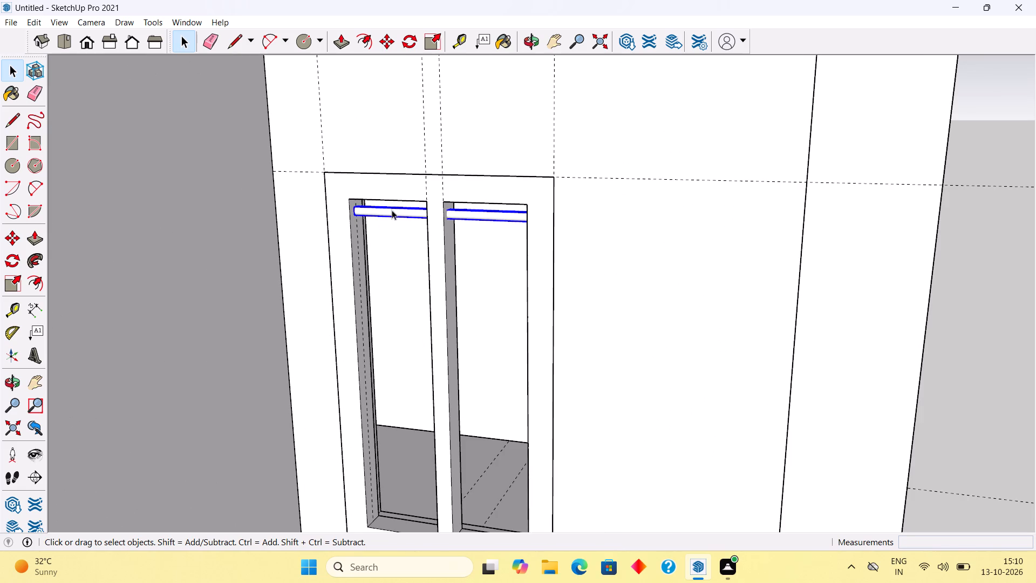
{"action": "scroll", "coordinate": [325, 229], "scroll_direction": "up", "scroll_amount": 3}
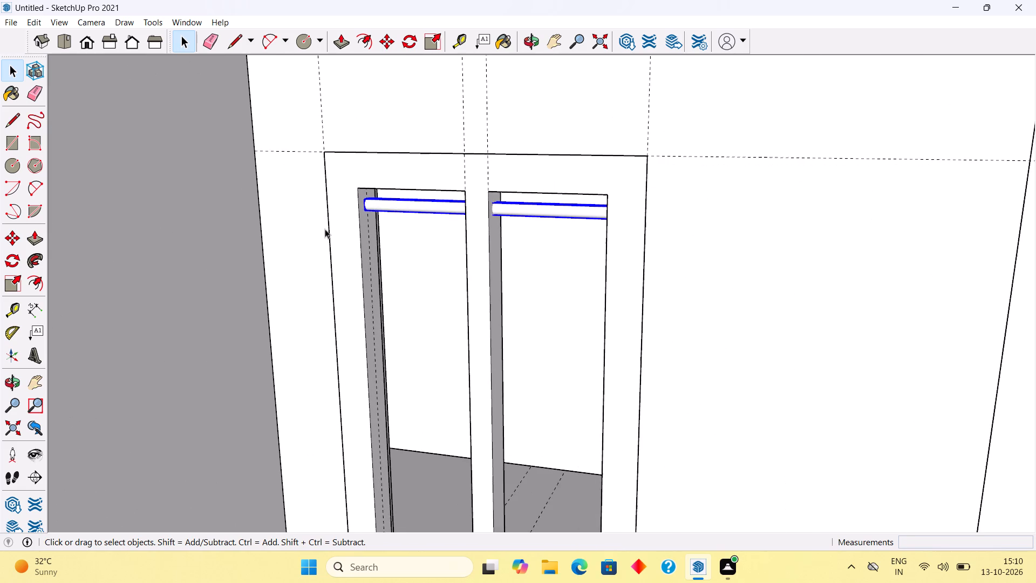
{"action": "scroll", "coordinate": [325, 229], "scroll_direction": "up", "scroll_amount": 2}
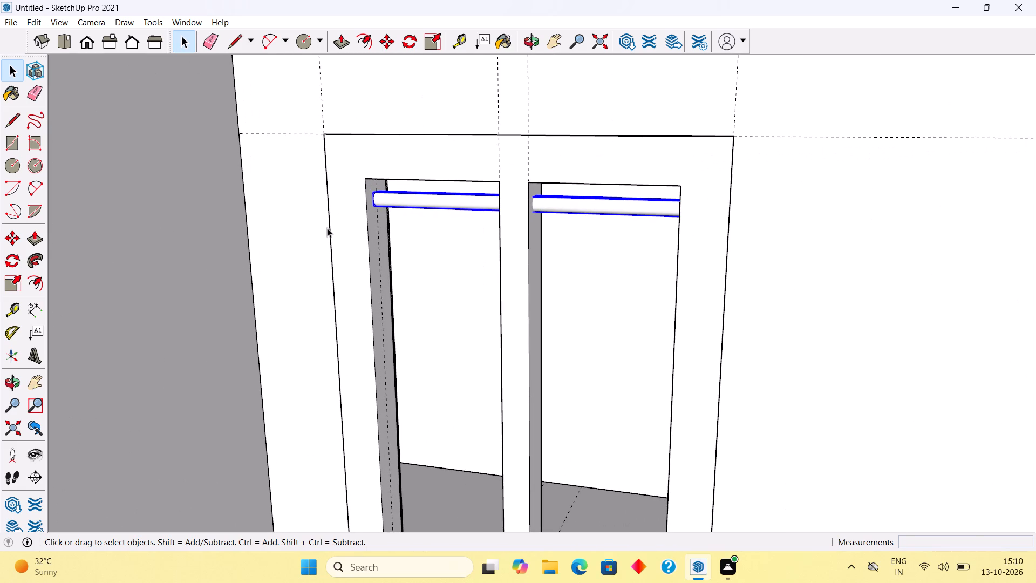
{"action": "key", "text": "m"}
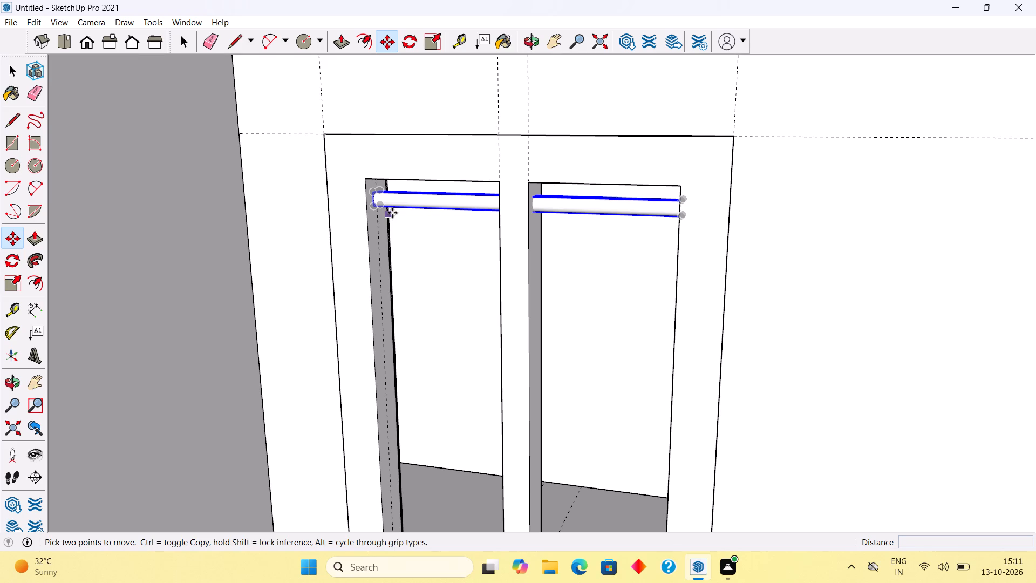
{"action": "left_click", "coordinate": [381, 206]}
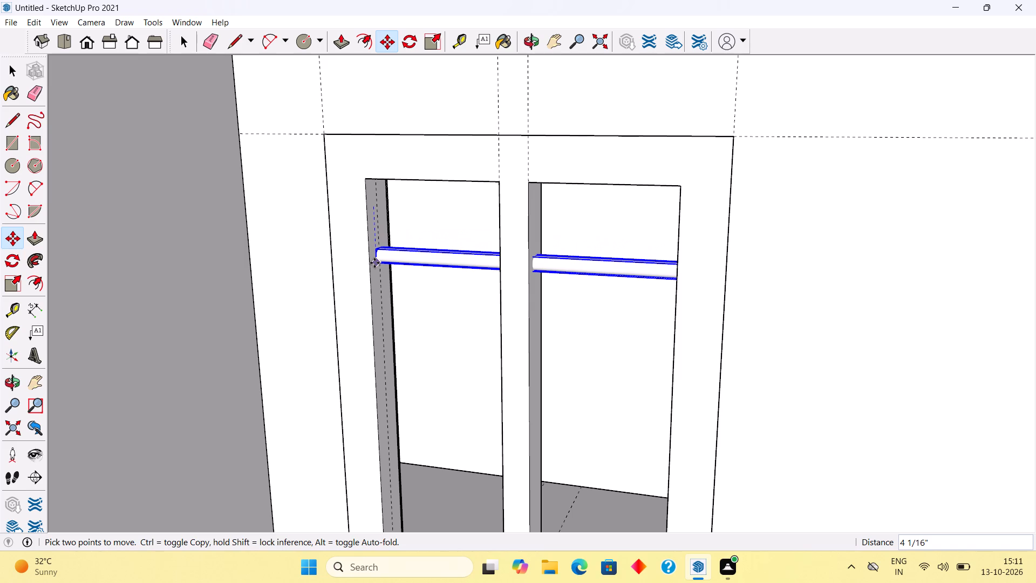
{"action": "type", "text": "4\""}
{"action": "key", "text": "Return"}
{"action": "key", "text": "x"}
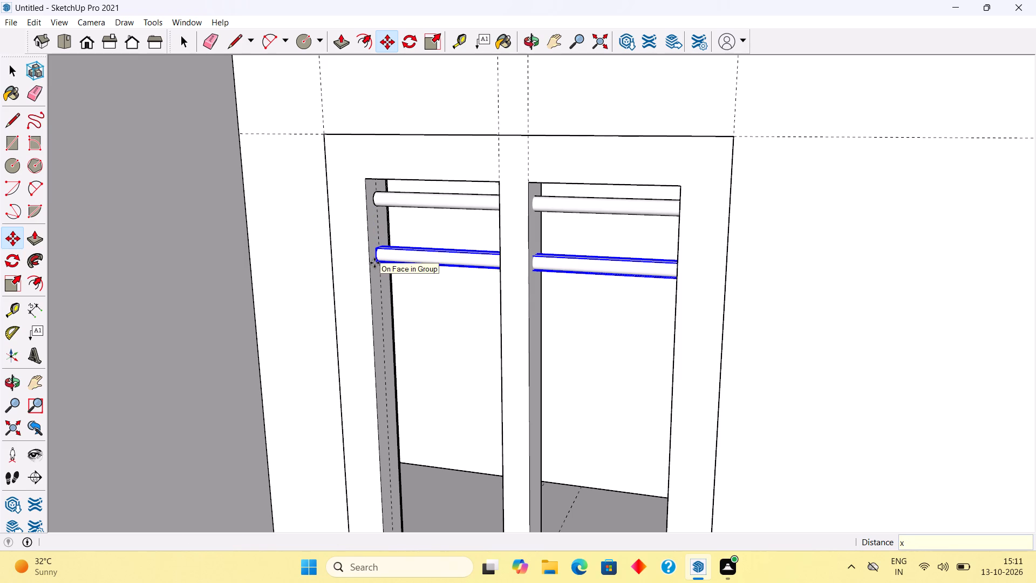
{"action": "key", "text": "8"}
{"action": "key", "text": "Return"}
{"action": "key", "text": "space"}
Copy the lowest bar 4" further down to fill the gap above the window's bottom frame.
{"action": "scroll", "coordinate": [401, 149], "scroll_direction": "down", "scroll_amount": 9}
{"action": "middle_click_drag", "start_coordinate": [502, 246], "coordinate": [508, 229]}
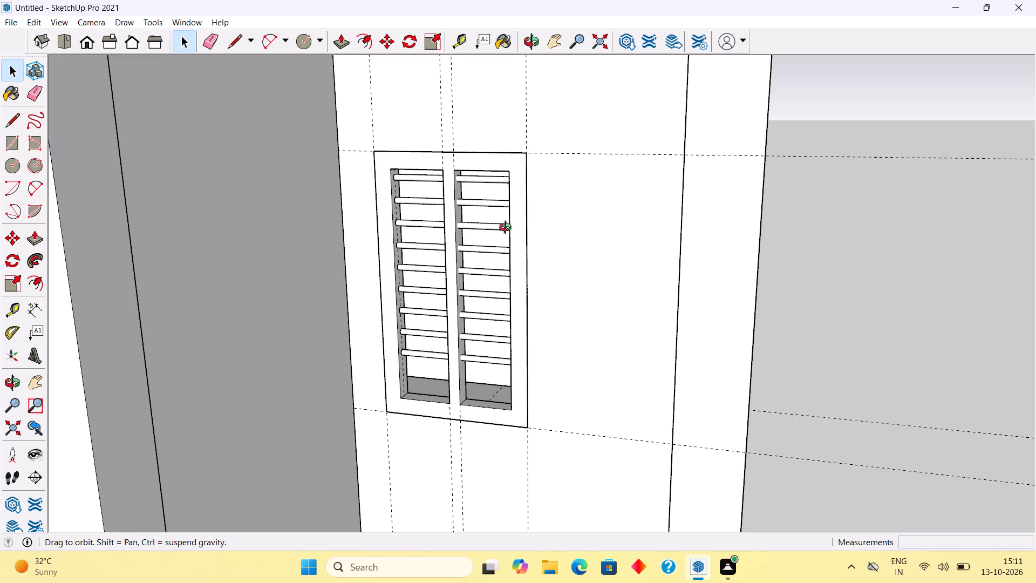
{"action": "middle_click_drag", "start_coordinate": [508, 229], "coordinate": [510, 214]}
{"action": "scroll", "coordinate": [370, 458], "scroll_direction": "up", "scroll_amount": 7}
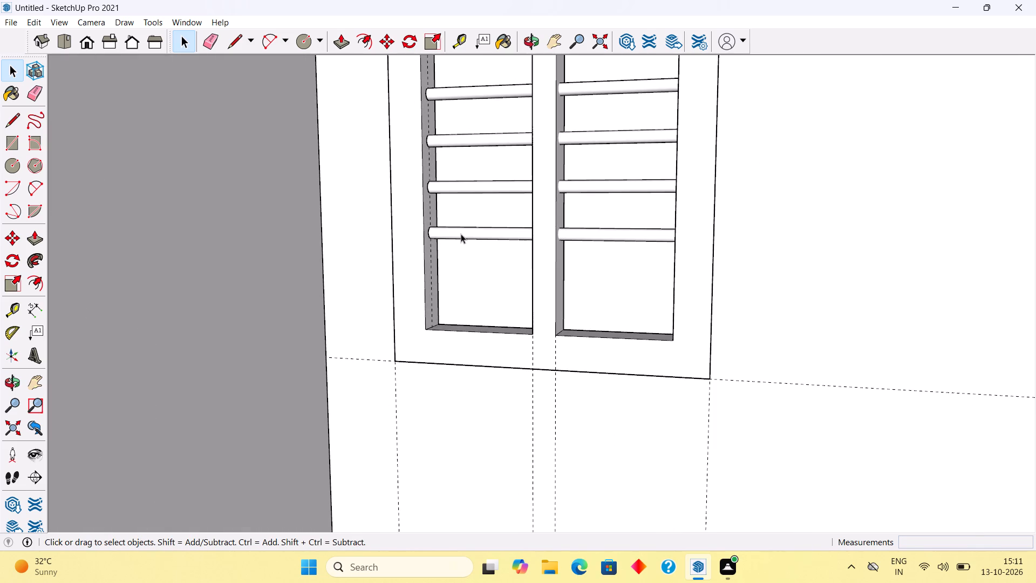
{"action": "left_click", "coordinate": [461, 234]}
{"action": "scroll", "coordinate": [448, 236], "scroll_direction": "up", "scroll_amount": 6}
{"action": "key", "text": "m"}
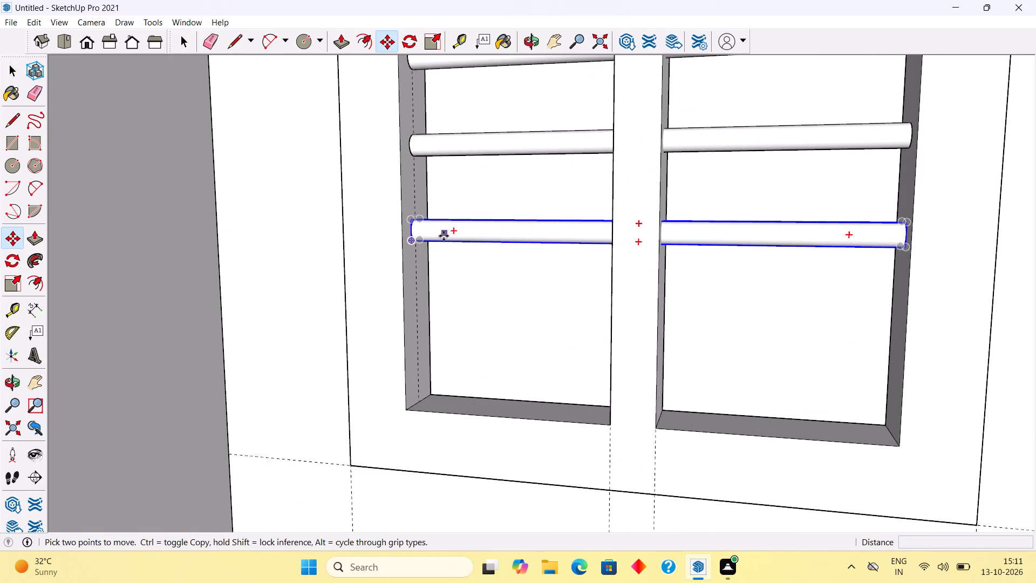
{"action": "left_click", "coordinate": [411, 241]}
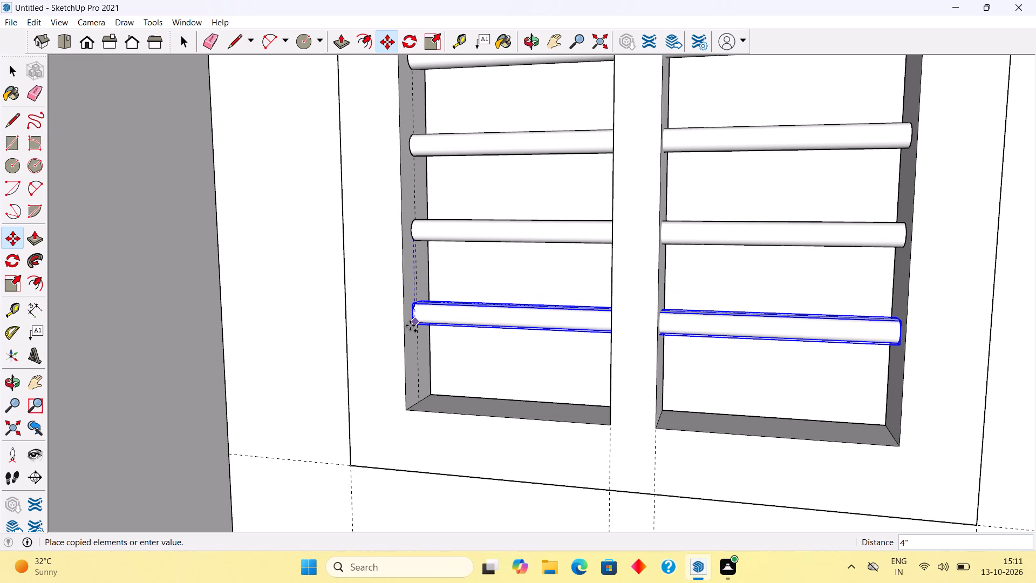
{"action": "type", "text": "4\""}
{"action": "key", "text": "Return"}
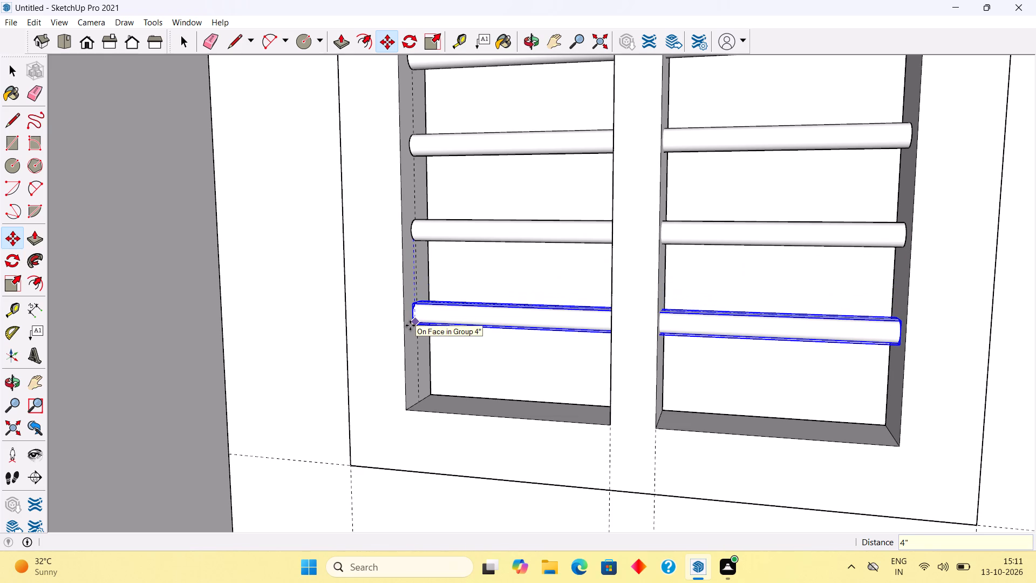
{"action": "key", "text": "space"}
{"action": "scroll", "coordinate": [410, 326], "scroll_direction": "down", "scroll_amount": 17}
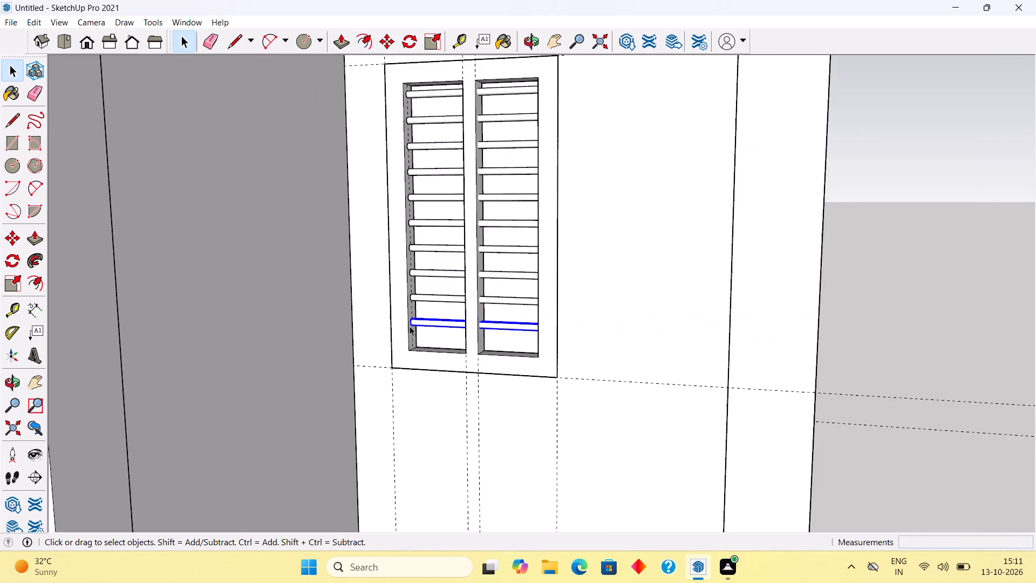
{"action": "scroll", "coordinate": [410, 326], "scroll_direction": "down", "scroll_amount": 4}
{"action": "left_click", "coordinate": [865, 302]}
Select all ten horizontal round bars across the window's pane openings and make them one group.
{"action": "middle_click_drag", "start_coordinate": [530, 218], "coordinate": [621, 212]}
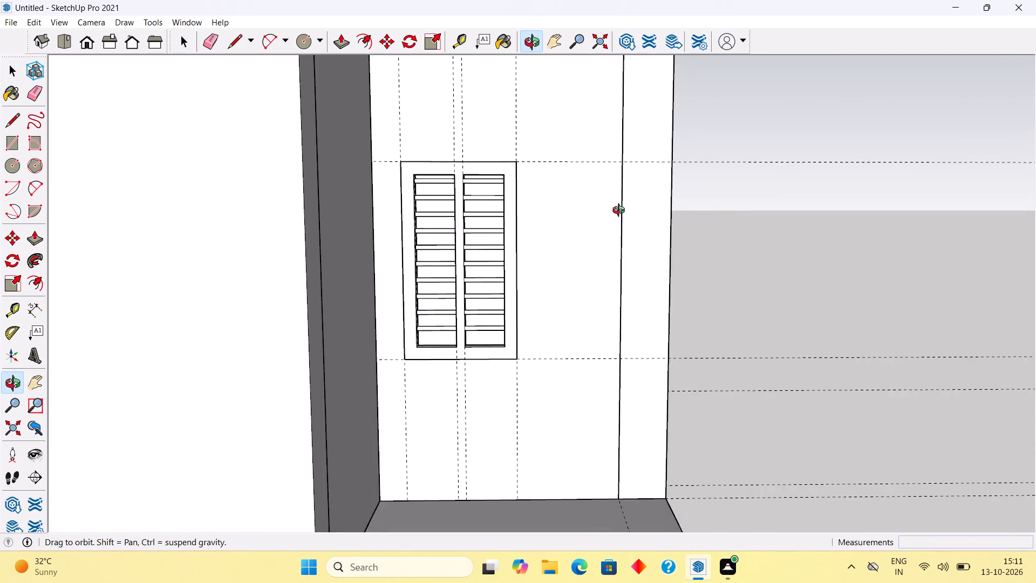
{"action": "middle_click_drag", "start_coordinate": [621, 212], "coordinate": [649, 245]}
{"action": "scroll", "coordinate": [480, 348], "scroll_direction": "up", "scroll_amount": 3}
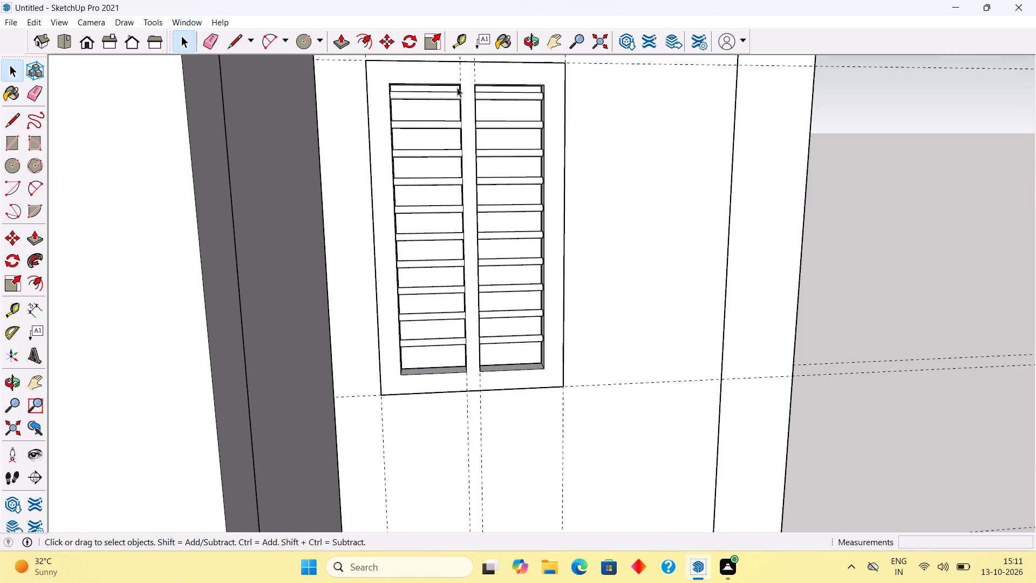
{"action": "left_click", "coordinate": [442, 93]}
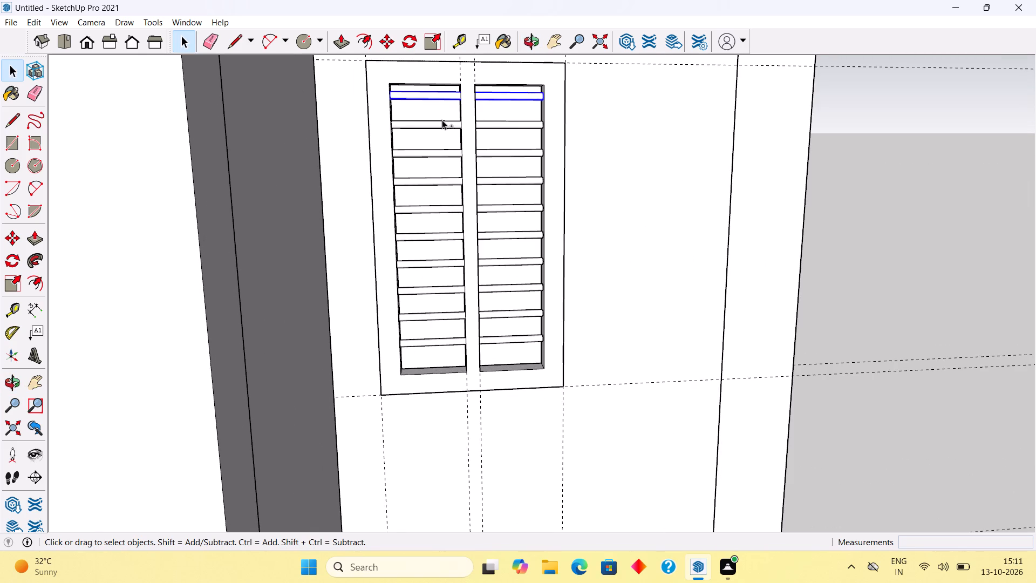
{"action": "left_click", "coordinate": [441, 125], "text": "ctrl"}
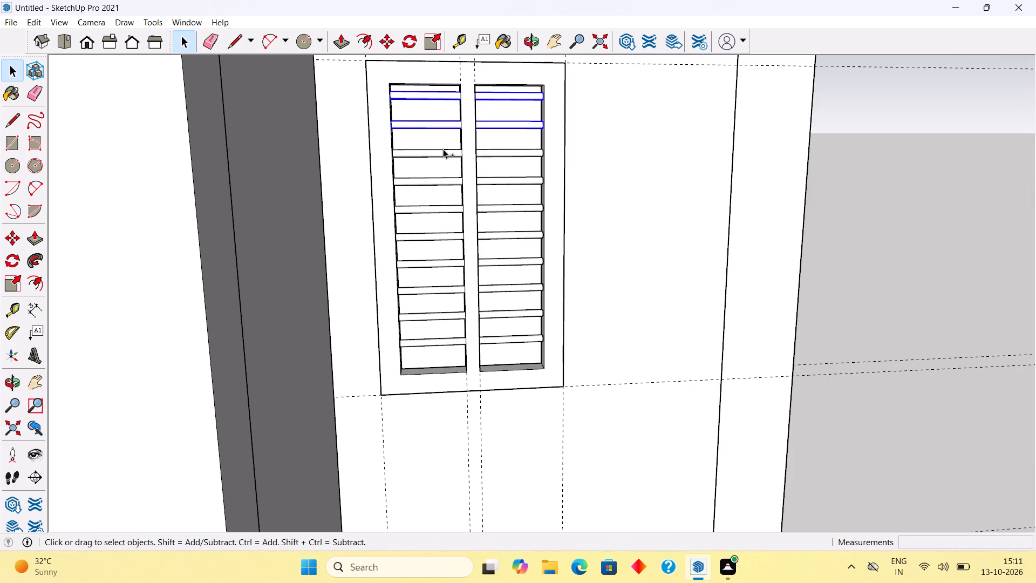
{"action": "left_click", "coordinate": [444, 154], "text": "ctrl"}
{"action": "left_click", "coordinate": [444, 182], "text": "ctrl"}
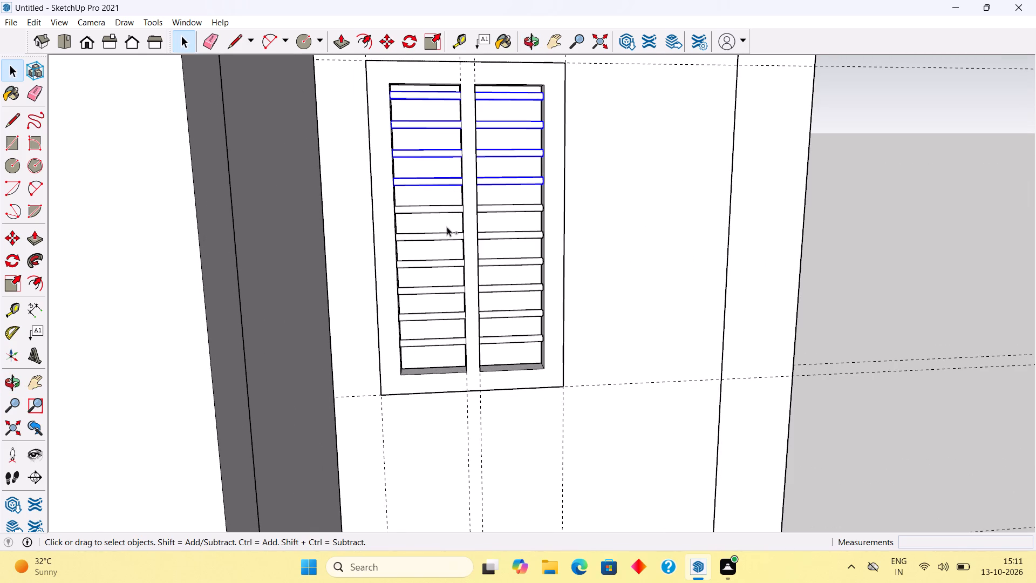
{"action": "left_click", "coordinate": [444, 209], "text": "ctrl"}
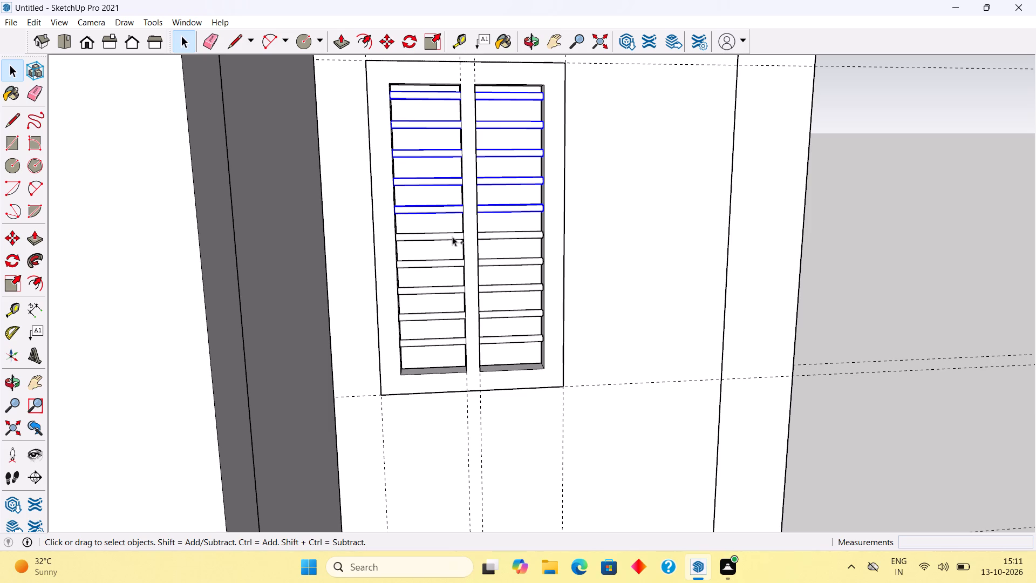
{"action": "left_click", "coordinate": [452, 236], "text": "ctrl"}
{"action": "left_click", "coordinate": [458, 261], "text": "ctrl"}
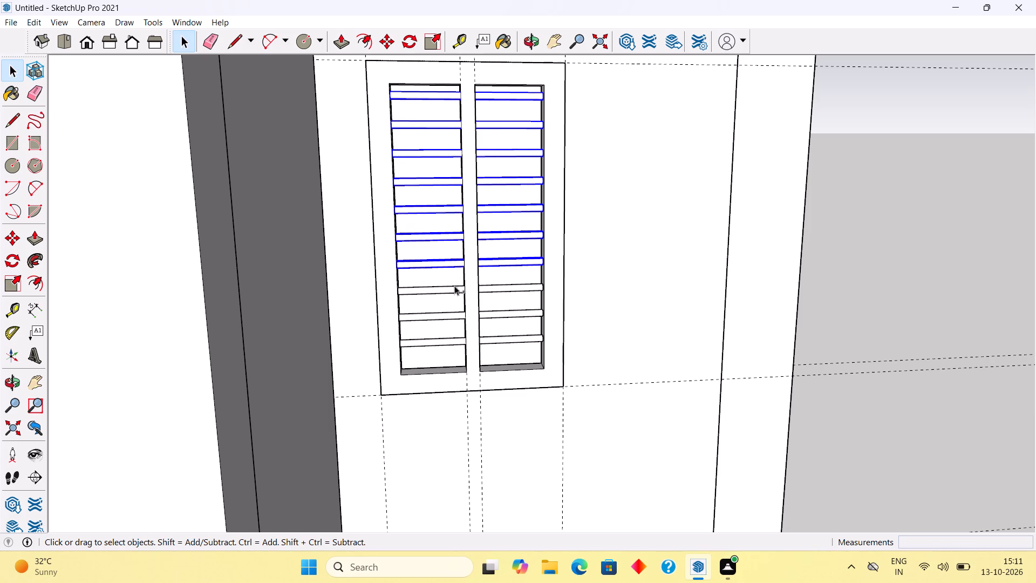
{"action": "left_click", "coordinate": [454, 287], "text": "ctrl"}
{"action": "left_click", "coordinate": [449, 317], "text": "ctrl"}
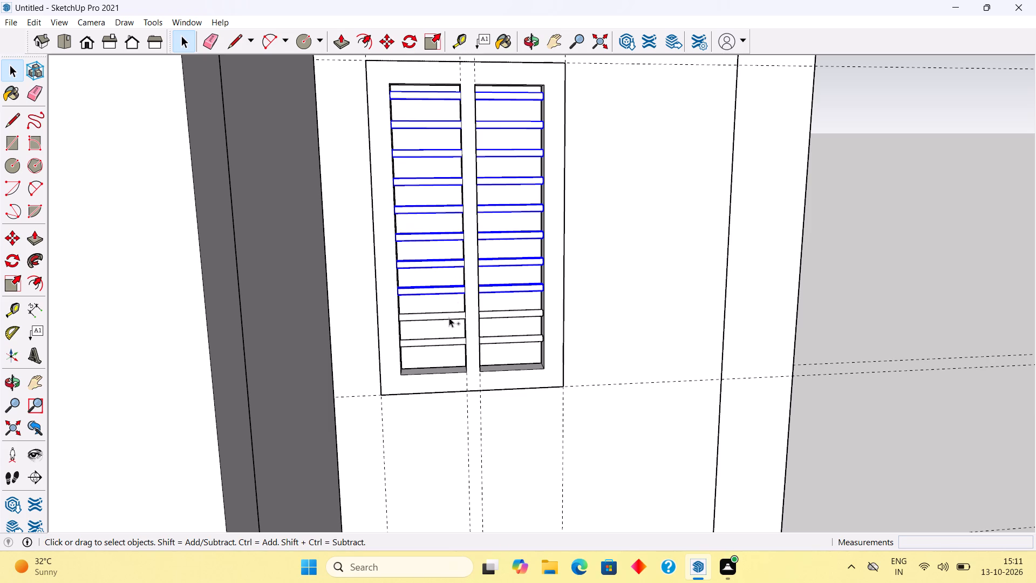
{"action": "left_click", "coordinate": [452, 341], "text": "ctrl"}
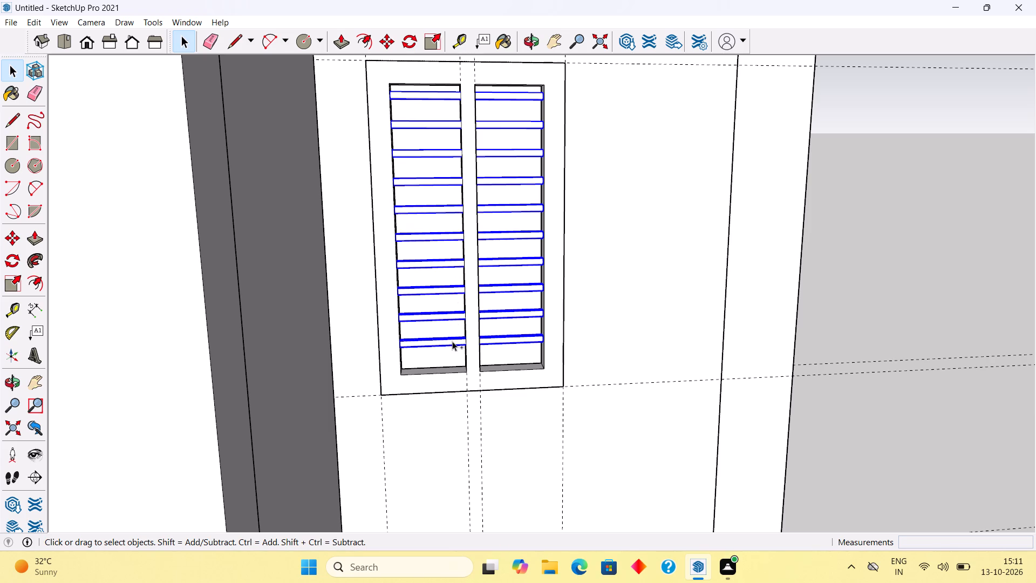
{"action": "right_click", "coordinate": [452, 341], "text": "ctrl"}
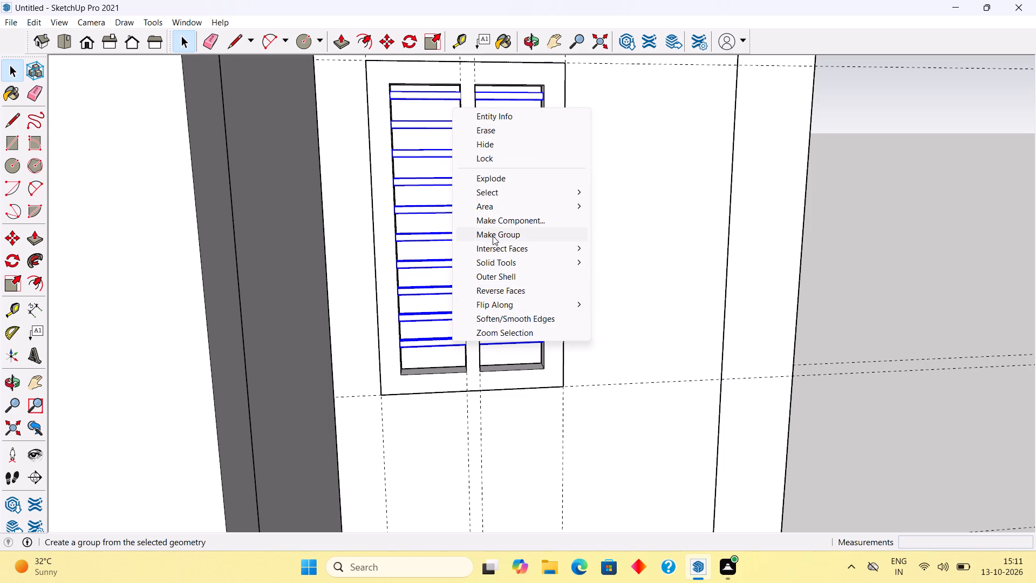
{"action": "left_click", "coordinate": [493, 236], "text": "ctrl"}
Move the grouped bars about 1 7/8" downward along the frame's side to centre them in the openings.
{"action": "scroll", "coordinate": [421, 330], "scroll_direction": "up", "scroll_amount": 4, "text": "ctrl"}
{"action": "middle_click_drag", "start_coordinate": [408, 360], "coordinate": [289, 318], "text": "ctrl"}
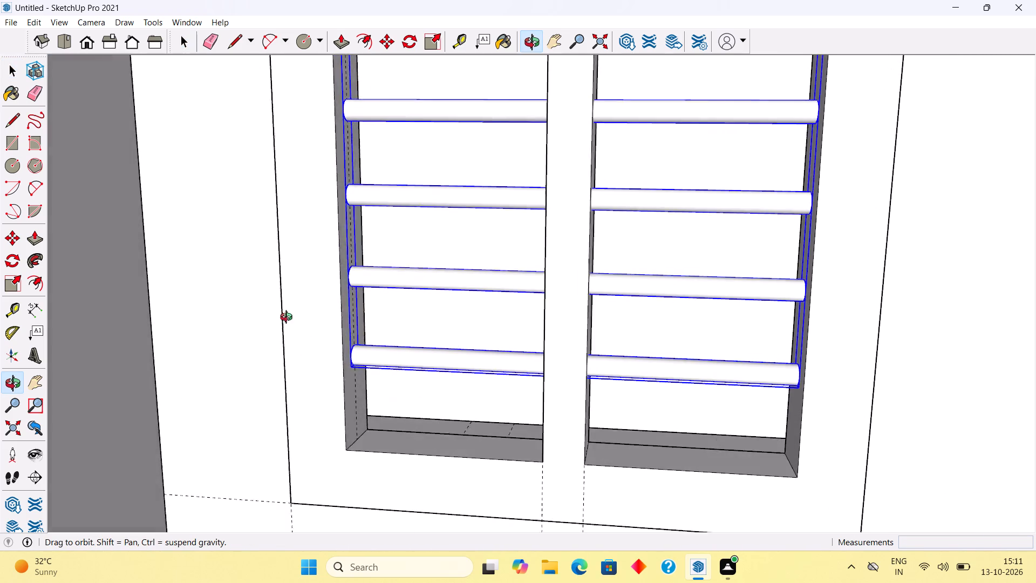
{"action": "middle_click_drag", "start_coordinate": [289, 318], "coordinate": [287, 317], "text": "ctrl"}
{"action": "scroll", "coordinate": [285, 318], "scroll_direction": "down", "scroll_amount": 3, "text": "ctrl"}
{"action": "key", "text": "m"}
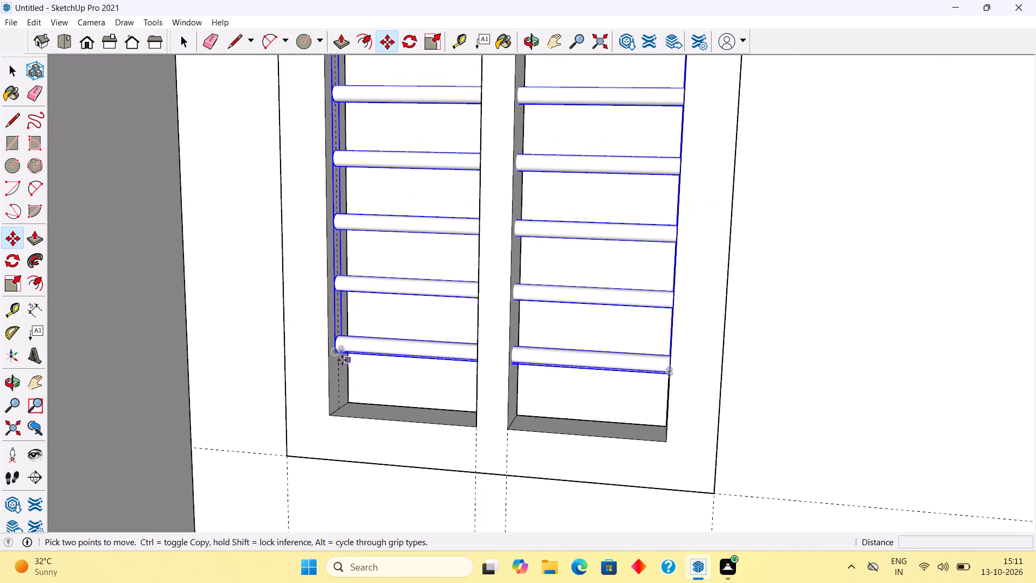
{"action": "left_click", "coordinate": [336, 354]}
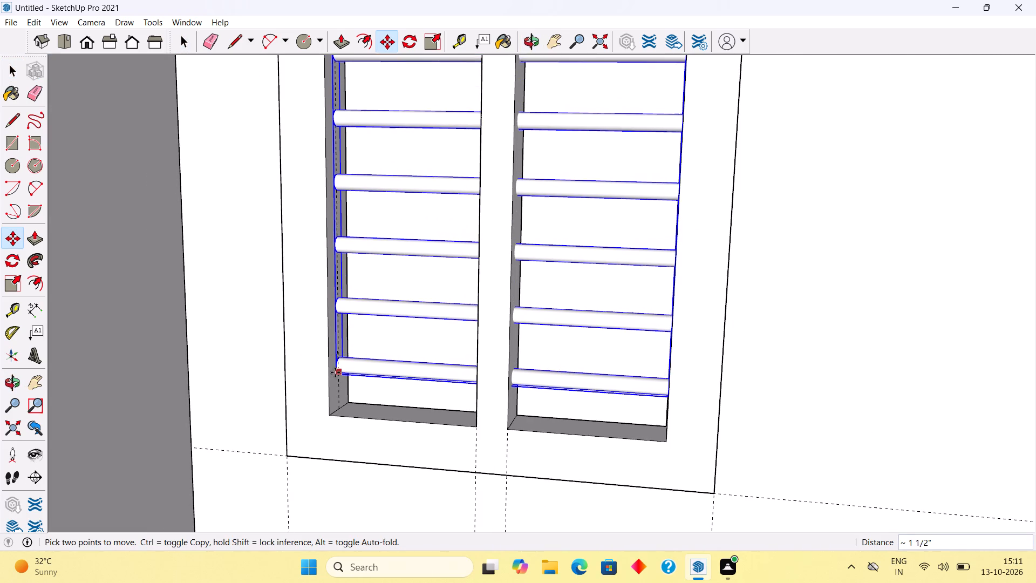
{"action": "left_click", "coordinate": [333, 379]}
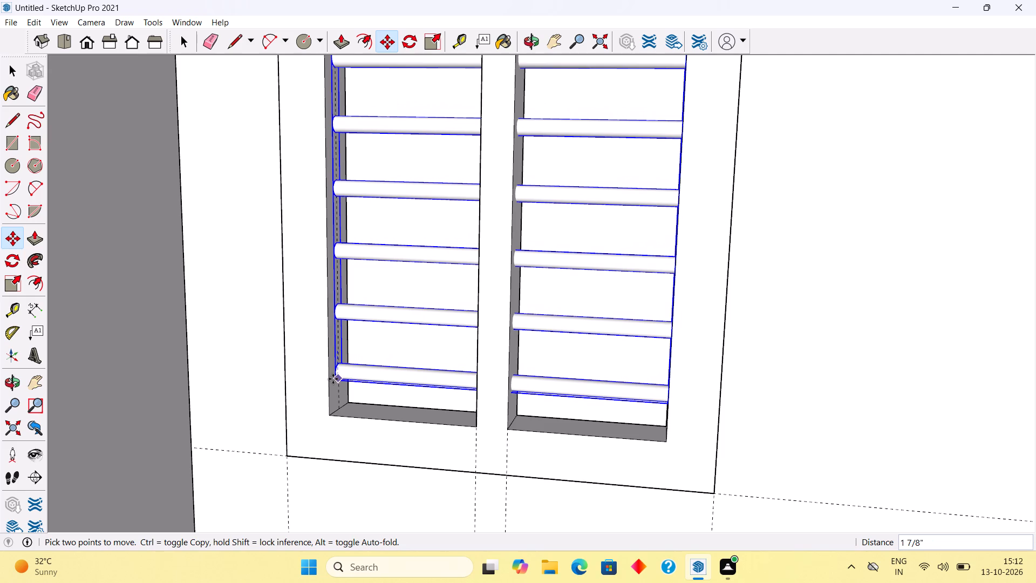
{"action": "scroll", "coordinate": [333, 379], "scroll_direction": "down", "scroll_amount": 11}
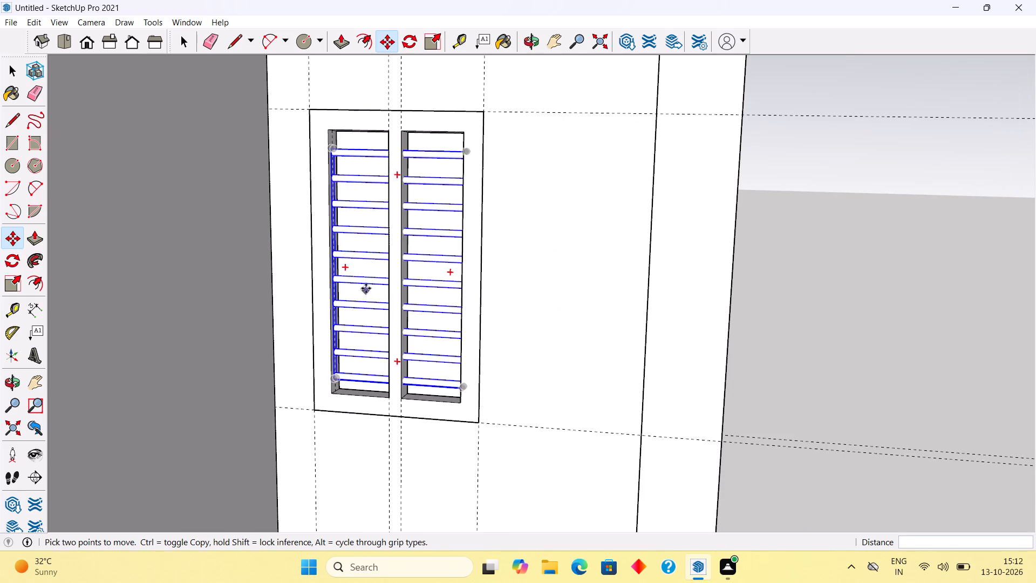
{"action": "key", "text": "space"}
{"action": "left_click", "coordinate": [883, 358]}
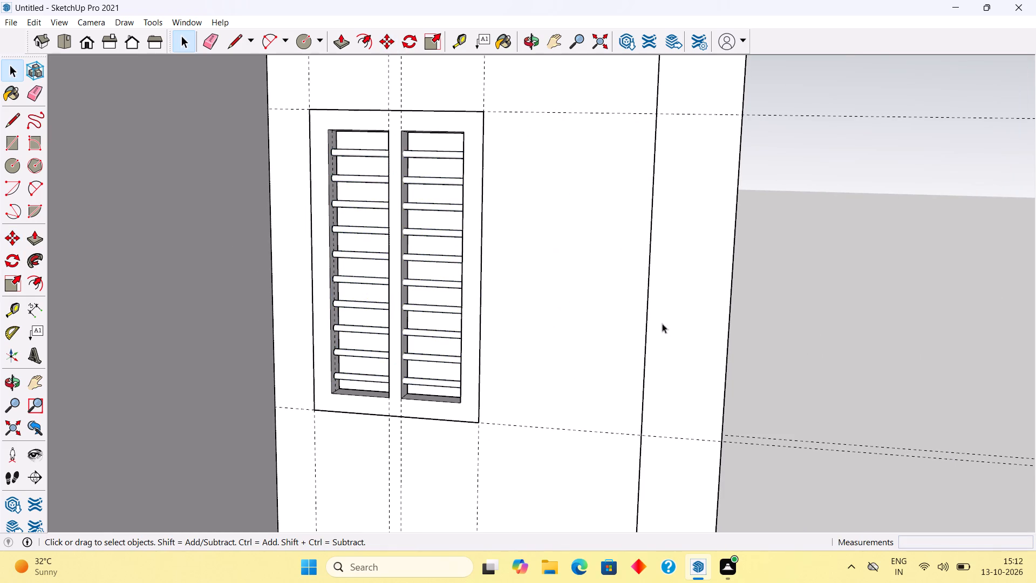
Draw a rectangle of about 9 13/16" by 3' 6" over each of the window's two pane openings.
{"action": "scroll", "coordinate": [561, 329], "scroll_direction": "down", "scroll_amount": 3}
{"action": "middle_click_drag", "start_coordinate": [401, 381], "coordinate": [447, 364]}
{"action": "scroll", "coordinate": [447, 364], "scroll_direction": "up", "scroll_amount": 3}
{"action": "key", "text": "r"}
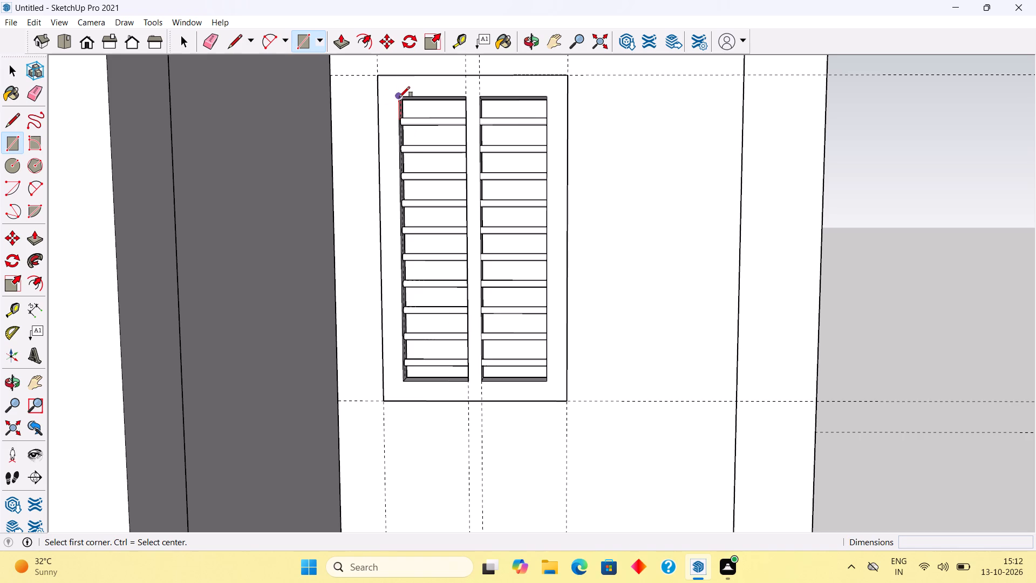
{"action": "left_click", "coordinate": [399, 97]}
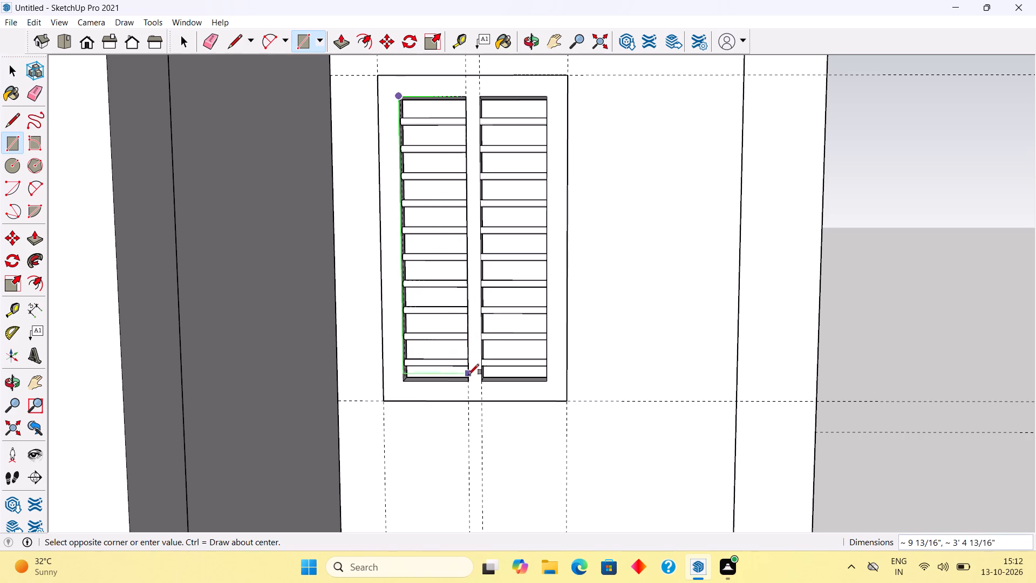
{"action": "left_click", "coordinate": [468, 378]}
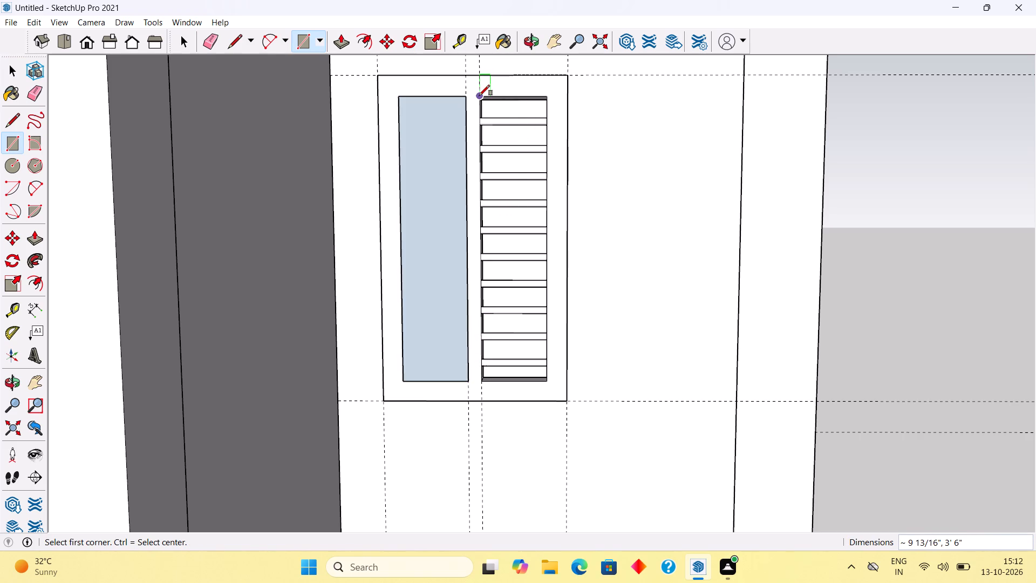
{"action": "left_click", "coordinate": [479, 96]}
{"action": "left_click", "coordinate": [549, 378]}
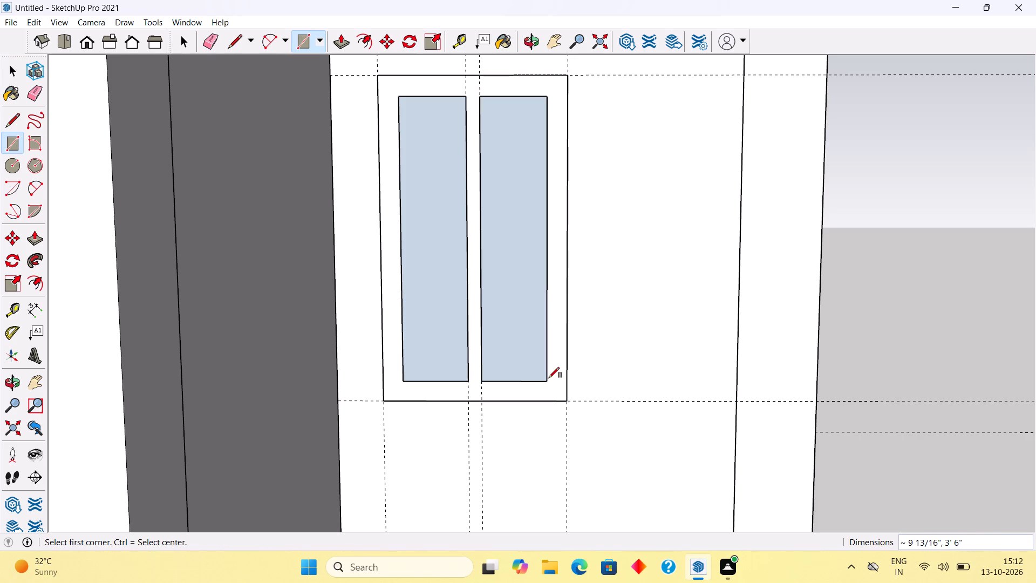
Make each of the two pane rectangles, with its edges, a separate group.
{"action": "key", "text": "space"}
{"action": "triple_click", "coordinate": [531, 340]}
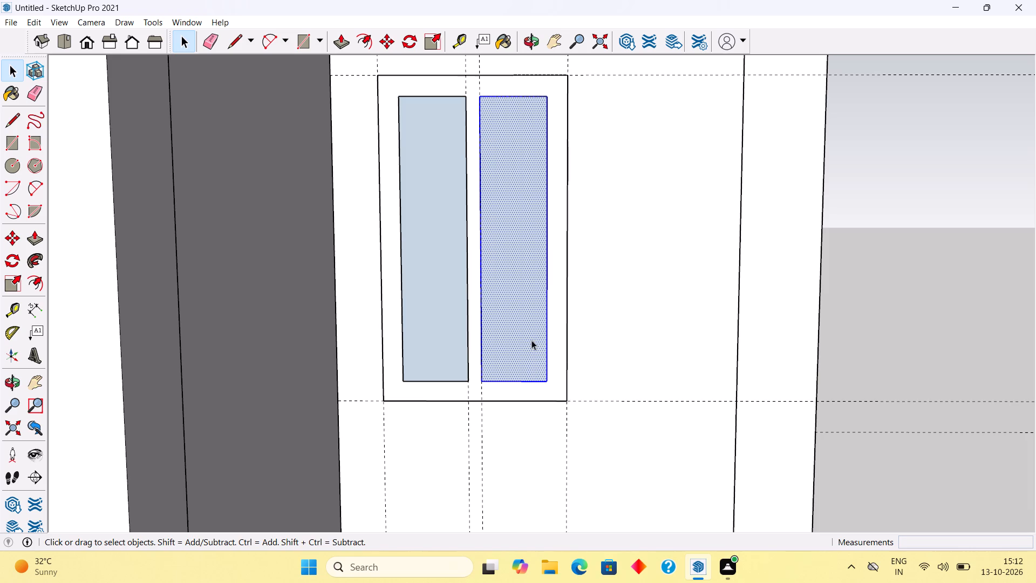
{"action": "right_click", "coordinate": [531, 340]}
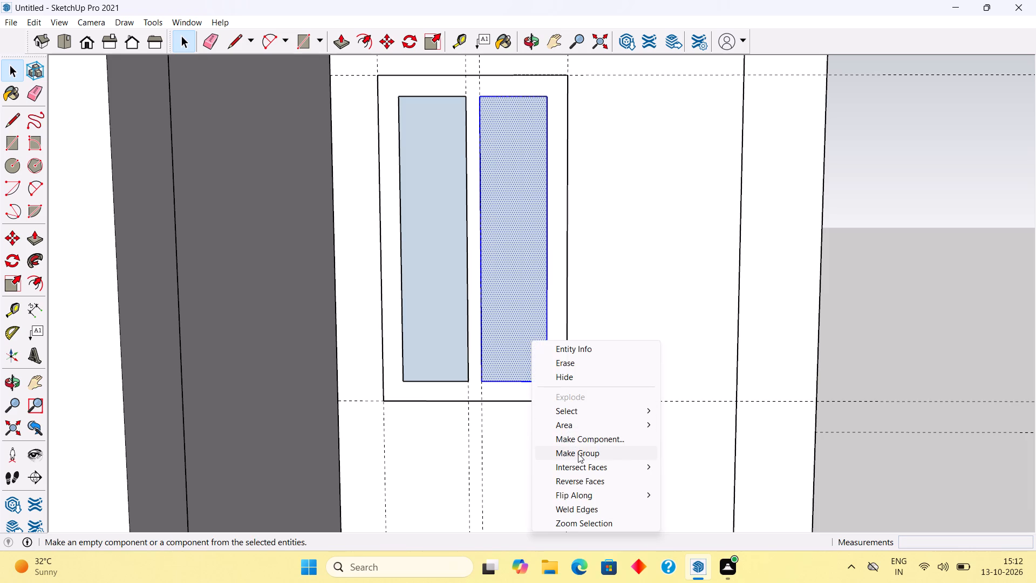
{"action": "left_click", "coordinate": [578, 453]}
{"action": "triple_click", "coordinate": [435, 335]}
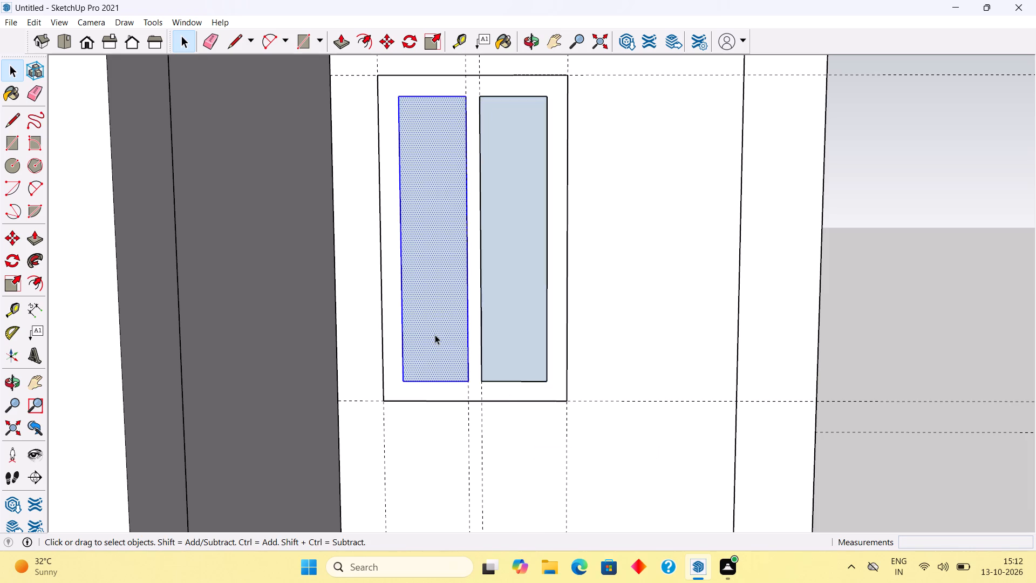
{"action": "right_click", "coordinate": [435, 335]}
{"action": "left_click", "coordinate": [481, 448]}
{"action": "left_click", "coordinate": [843, 337]}
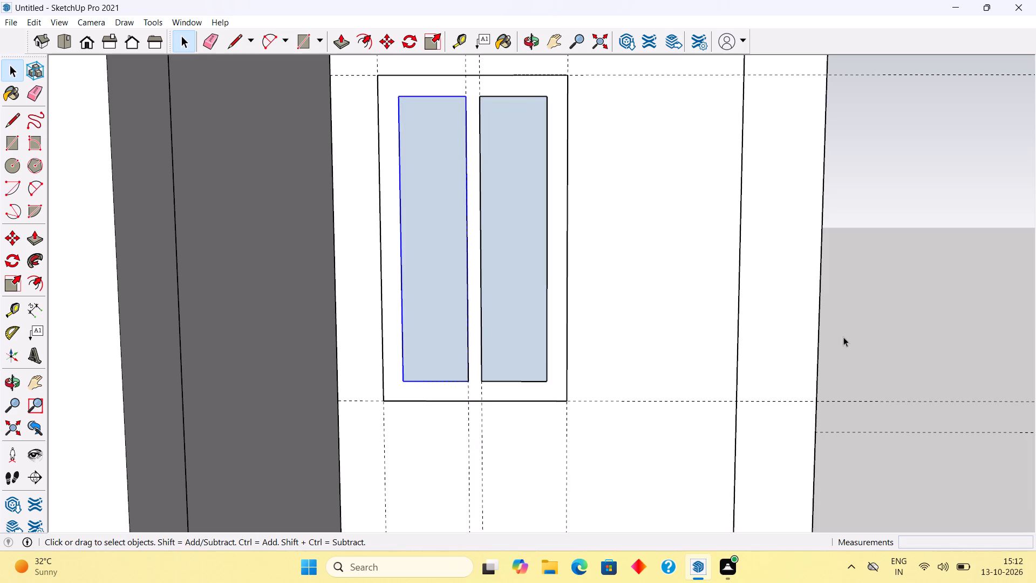
Examine the window from both sides of the wall and the overall layout of walls on the slab.
{"action": "middle_click_drag", "start_coordinate": [813, 332], "coordinate": [762, 355]}
{"action": "scroll", "coordinate": [762, 355], "scroll_direction": "down", "scroll_amount": 10}
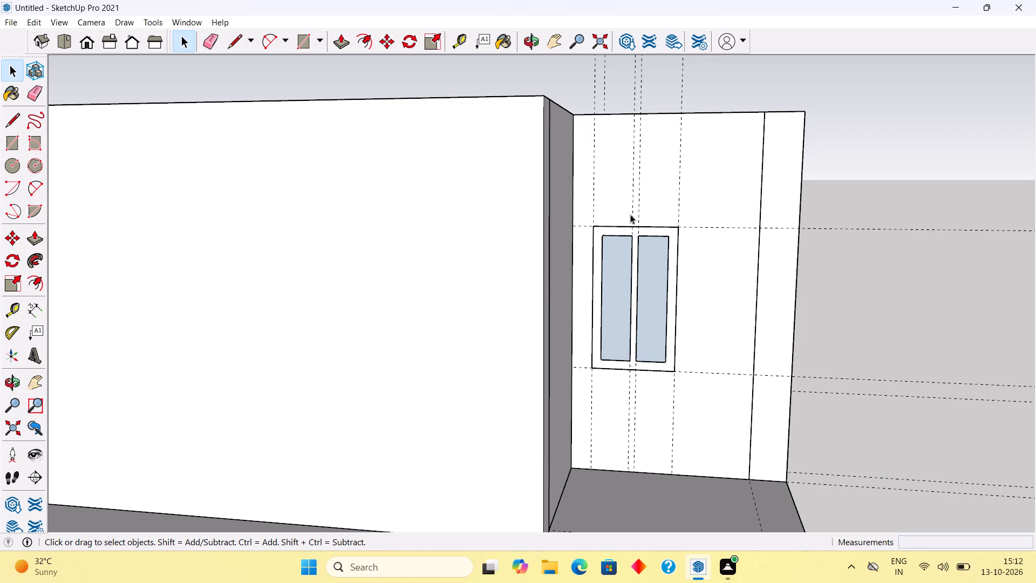
{"action": "scroll", "coordinate": [630, 214], "scroll_direction": "down", "scroll_amount": 1}
{"action": "middle_click_drag", "start_coordinate": [627, 216], "coordinate": [523, 354]}
{"action": "scroll", "coordinate": [523, 354], "scroll_direction": "down", "scroll_amount": 4}
{"action": "middle_click_drag", "start_coordinate": [694, 318], "coordinate": [291, 349]}
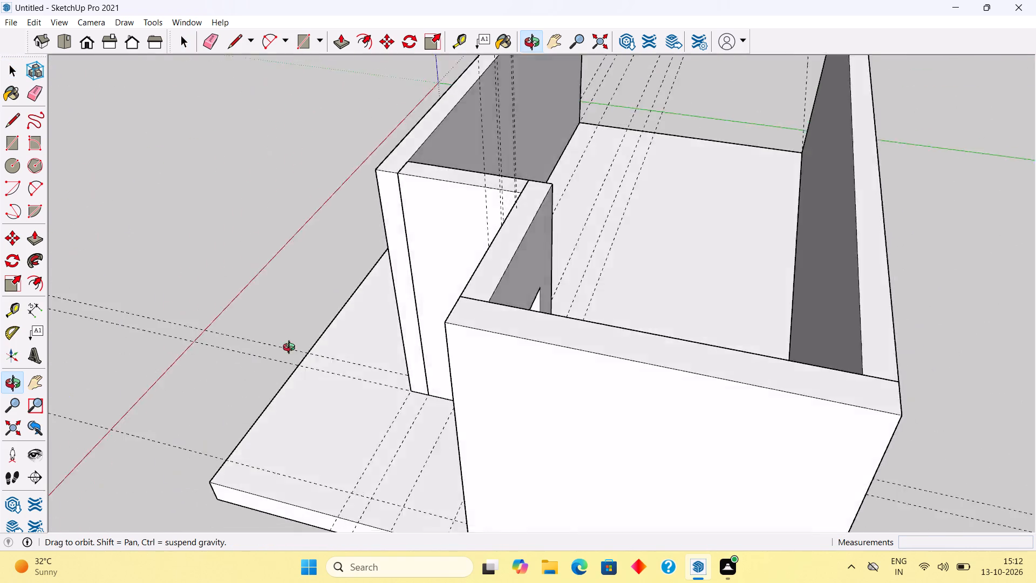
{"action": "middle_click_drag", "start_coordinate": [291, 349], "coordinate": [32, 295]}
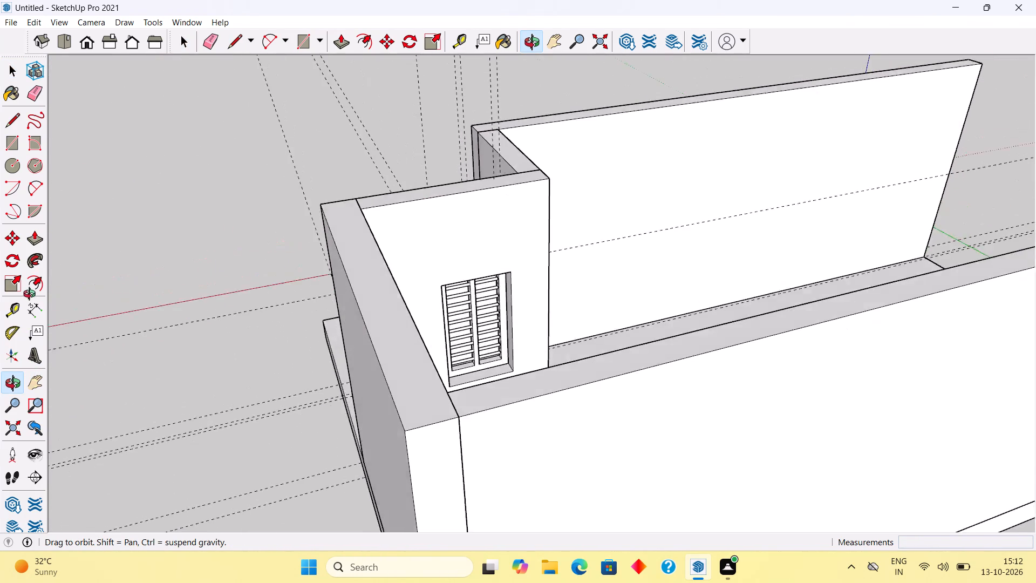
{"action": "middle_click_drag", "start_coordinate": [32, 295], "coordinate": [797, 266]}
{"action": "scroll", "coordinate": [797, 266], "scroll_direction": "up", "scroll_amount": 3}
{"action": "scroll", "coordinate": [489, 401], "scroll_direction": "down", "scroll_amount": 4}
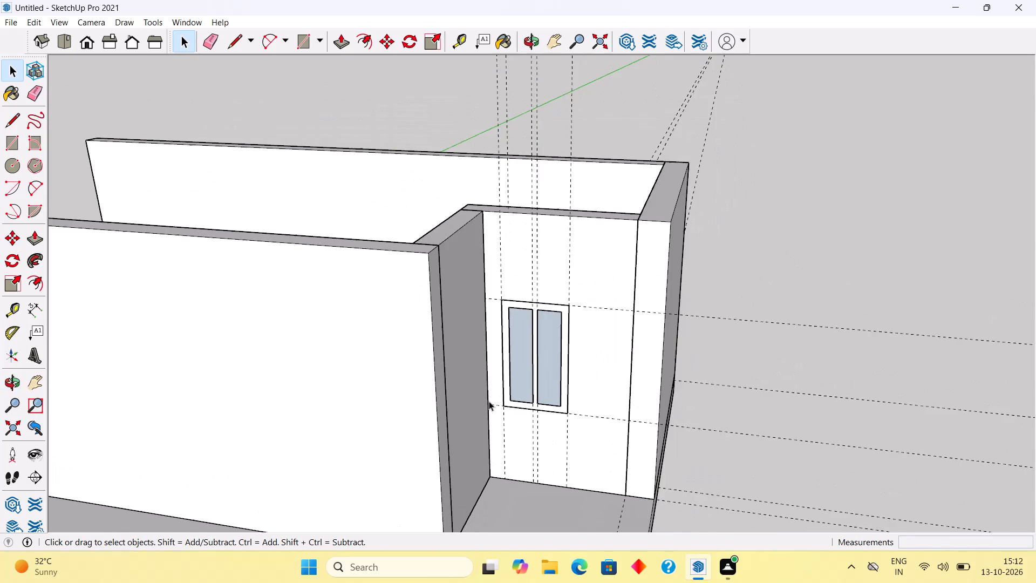
{"action": "scroll", "coordinate": [489, 401], "scroll_direction": "down", "scroll_amount": 6}
{"action": "scroll", "coordinate": [459, 293], "scroll_direction": "down", "scroll_amount": 5}
{"action": "scroll", "coordinate": [438, 464], "scroll_direction": "up", "scroll_amount": 5}
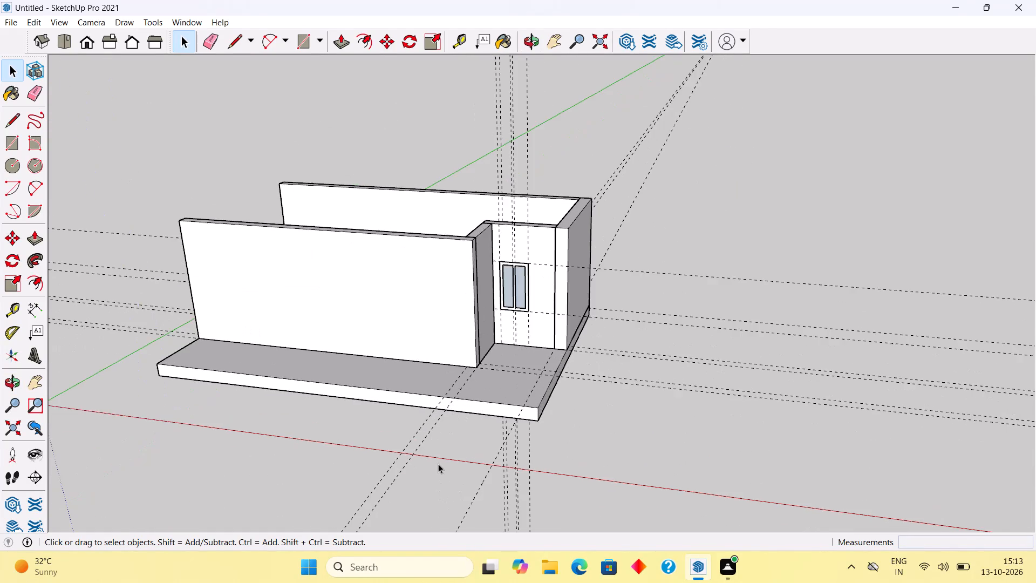
{"action": "scroll", "coordinate": [421, 425], "scroll_direction": "up", "scroll_amount": 5}
{"action": "middle_click_drag", "start_coordinate": [419, 426], "coordinate": [533, 409]}
{"action": "scroll", "coordinate": [533, 409], "scroll_direction": "down", "scroll_amount": 3}
{"action": "middle_click_drag", "start_coordinate": [515, 385], "coordinate": [485, 323]}
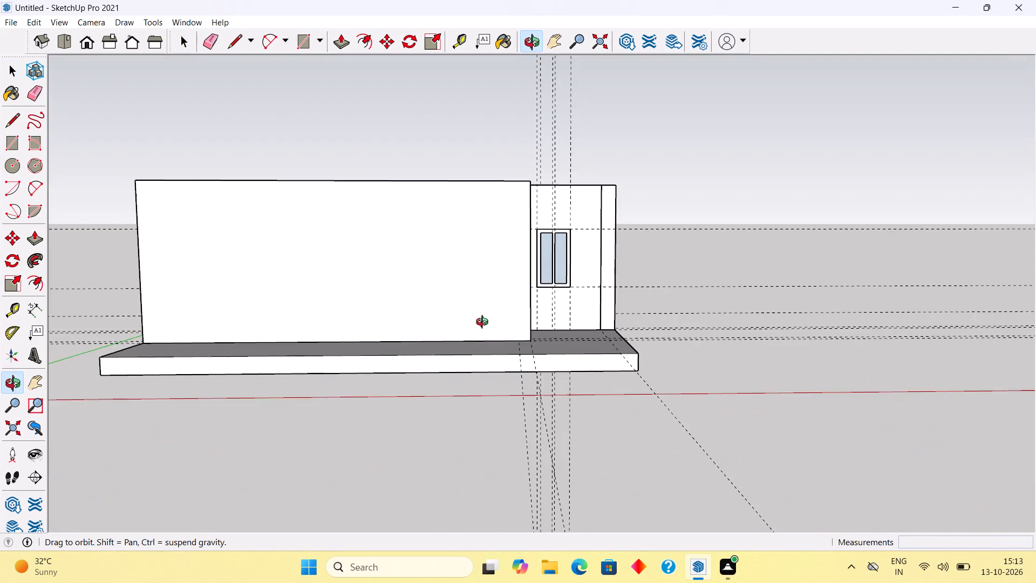
{"action": "middle_click_drag", "start_coordinate": [485, 323], "coordinate": [486, 320]}
Open the long front wall's group and examine its faces, end and position on the slab from several angles.
{"action": "double_click", "coordinate": [460, 295]}
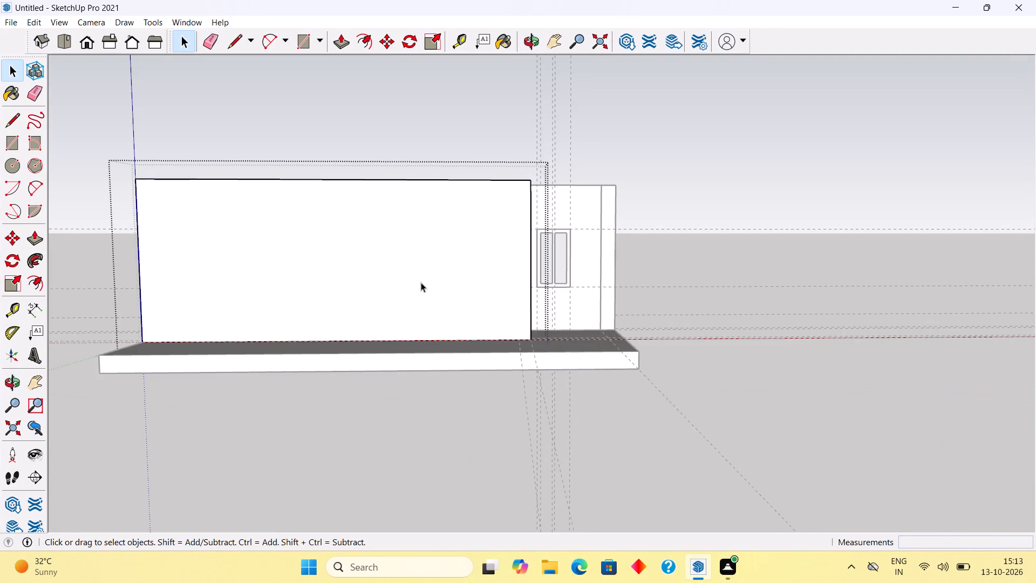
{"action": "scroll", "coordinate": [421, 282], "scroll_direction": "down", "scroll_amount": 4}
{"action": "middle_click_drag", "start_coordinate": [466, 261], "coordinate": [467, 371]}
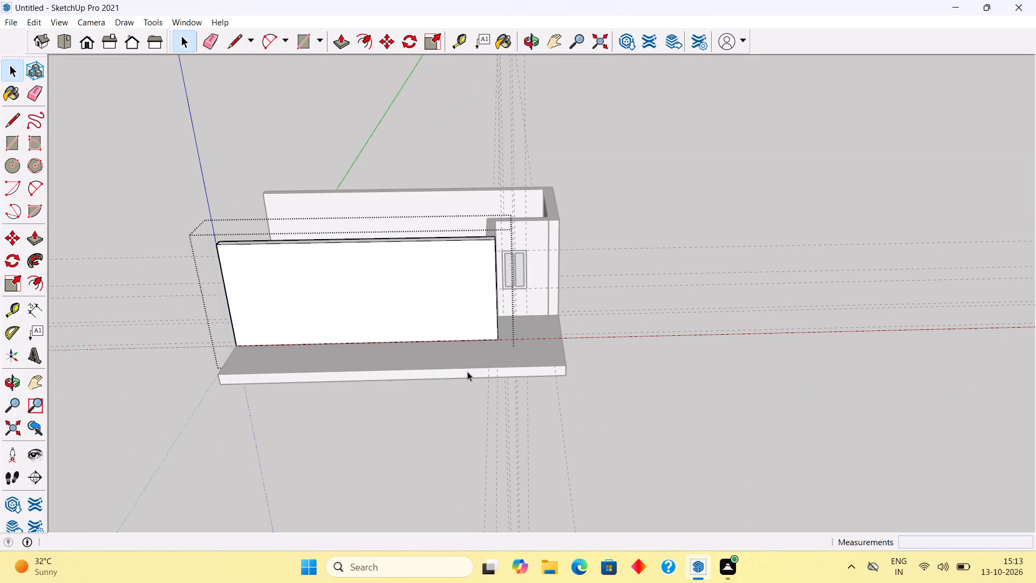
{"action": "middle_click_drag", "start_coordinate": [154, 280], "coordinate": [313, 244]}
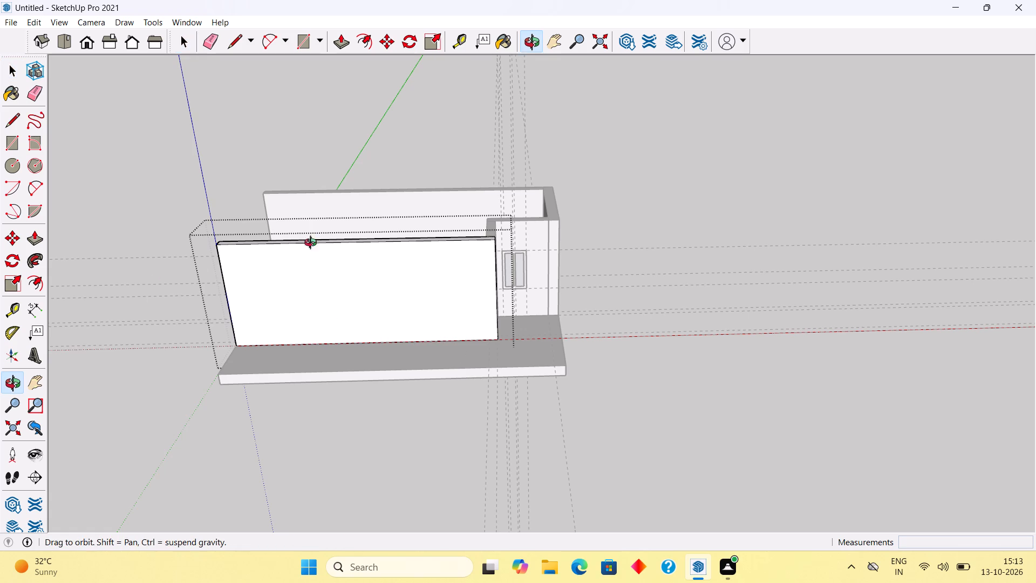
{"action": "middle_click_drag", "start_coordinate": [313, 244], "coordinate": [459, 244]}
{"action": "middle_click_drag", "start_coordinate": [266, 362], "coordinate": [360, 319]}
{"action": "scroll", "coordinate": [306, 286], "scroll_direction": "up", "scroll_amount": 1}
{"action": "scroll", "coordinate": [473, 307], "scroll_direction": "up", "scroll_amount": 1}
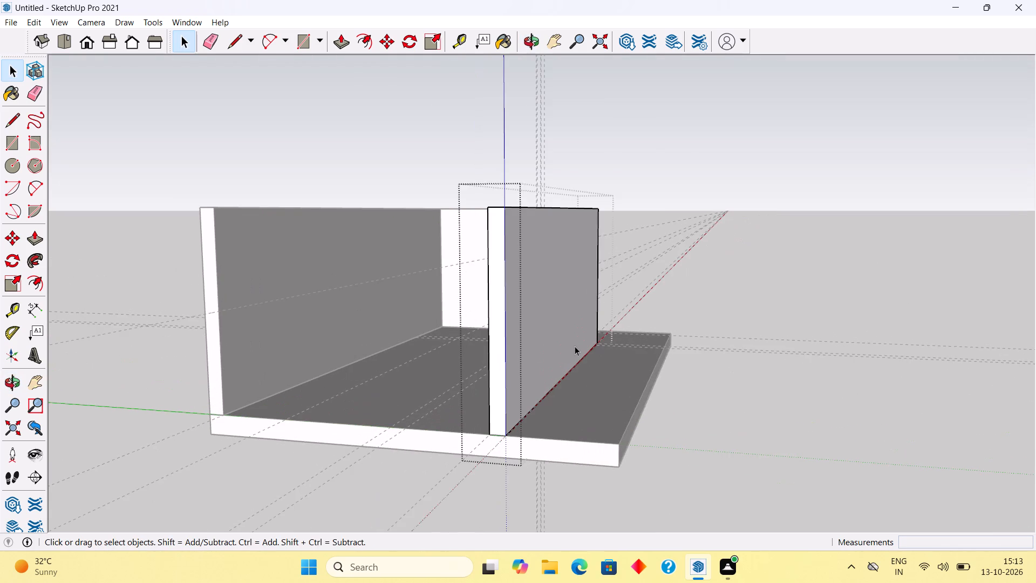
{"action": "scroll", "coordinate": [503, 358], "scroll_direction": "up", "scroll_amount": 4}
{"action": "triple_click", "coordinate": [499, 359]}
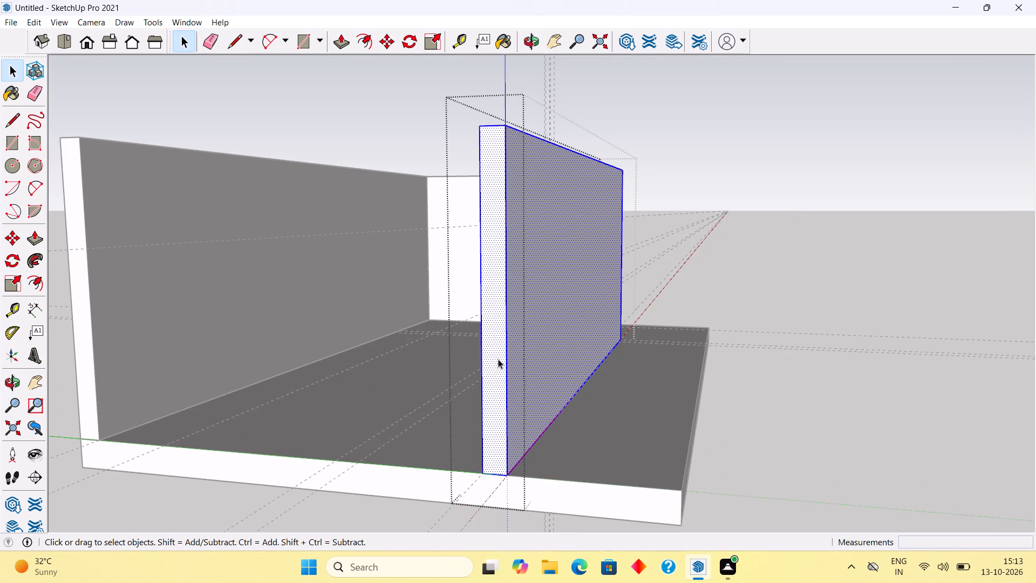
{"action": "middle_click_drag", "start_coordinate": [644, 317], "coordinate": [549, 366]}
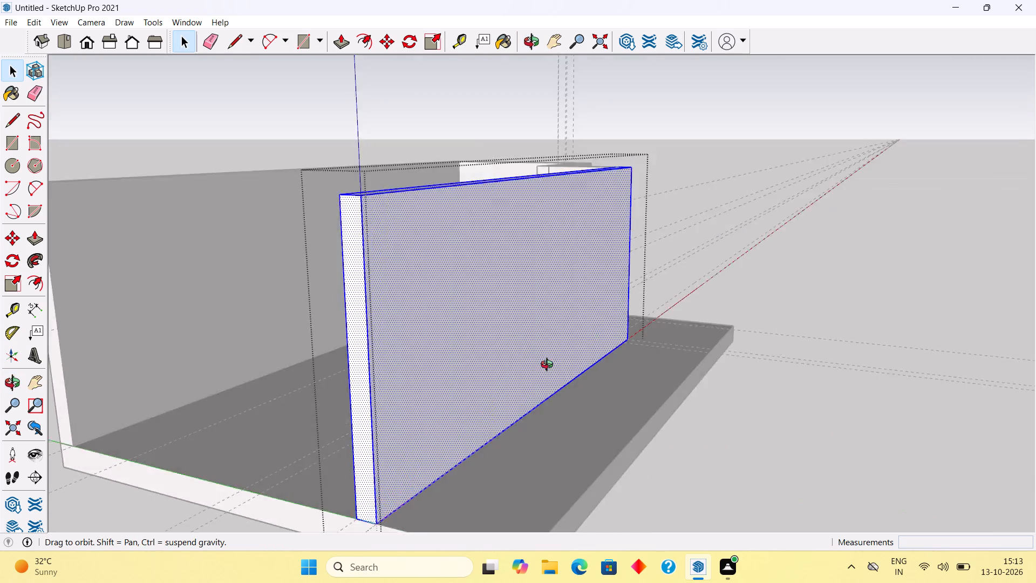
{"action": "middle_click_drag", "start_coordinate": [549, 366], "coordinate": [412, 368]}
{"action": "scroll", "coordinate": [418, 368], "scroll_direction": "down", "scroll_amount": 6}
{"action": "middle_click_drag", "start_coordinate": [439, 395], "coordinate": [391, 389]}
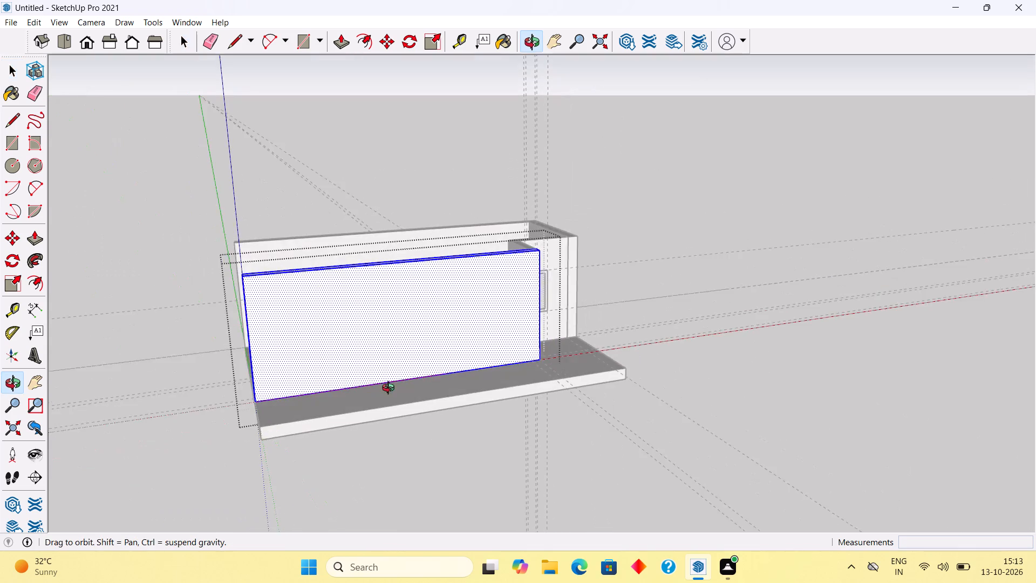
{"action": "middle_click_drag", "start_coordinate": [391, 389], "coordinate": [373, 398]}
{"action": "left_click", "coordinate": [431, 436]}
Examine the open end between the two long walls and check the geometry inside the front wall's group.
{"action": "middle_click_drag", "start_coordinate": [263, 323], "coordinate": [393, 261]}
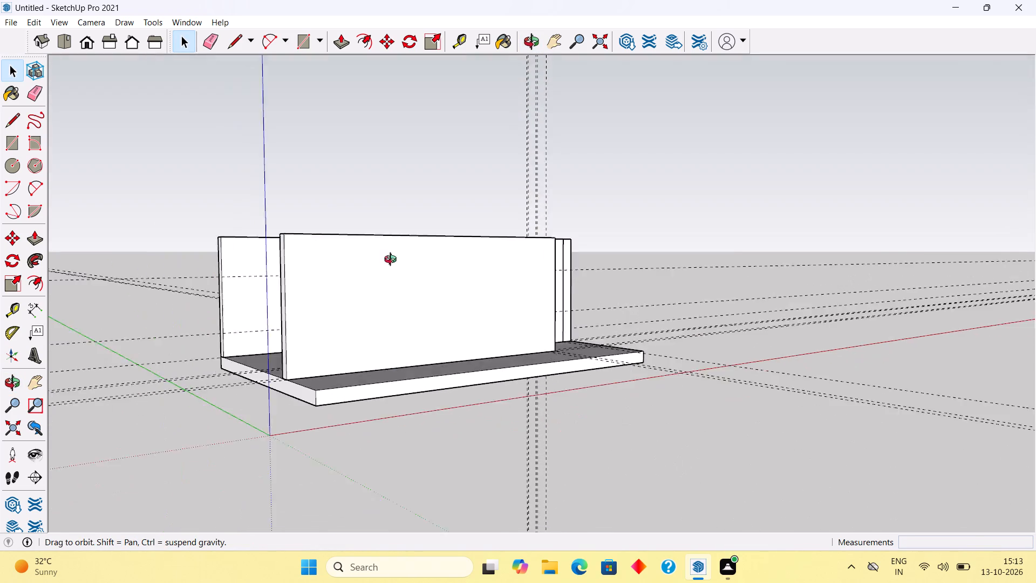
{"action": "middle_click_drag", "start_coordinate": [393, 261], "coordinate": [594, 326]}
{"action": "scroll", "coordinate": [594, 326], "scroll_direction": "up", "scroll_amount": 1}
{"action": "scroll", "coordinate": [551, 352], "scroll_direction": "up", "scroll_amount": 5}
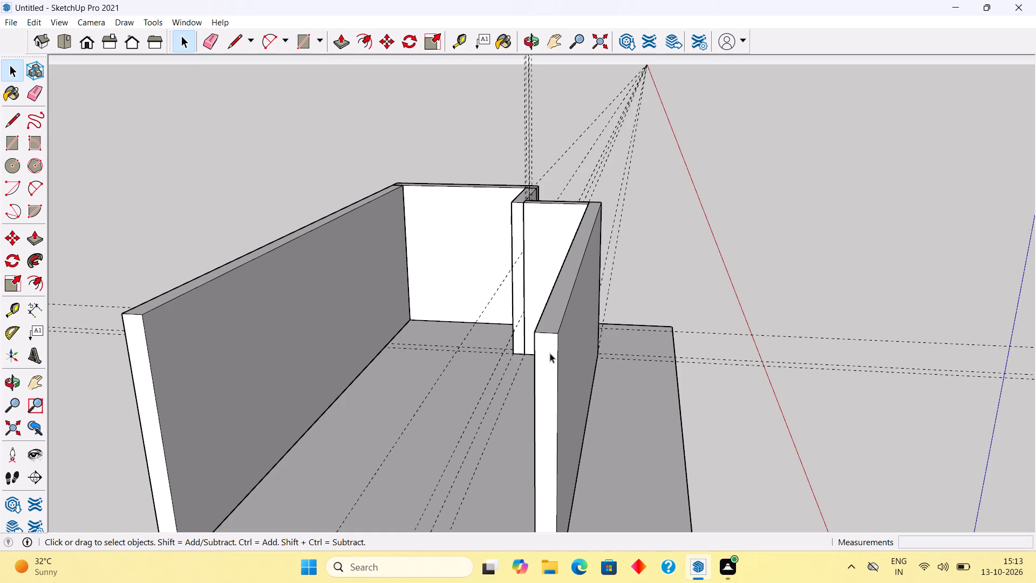
{"action": "scroll", "coordinate": [550, 353], "scroll_direction": "down", "scroll_amount": 15}
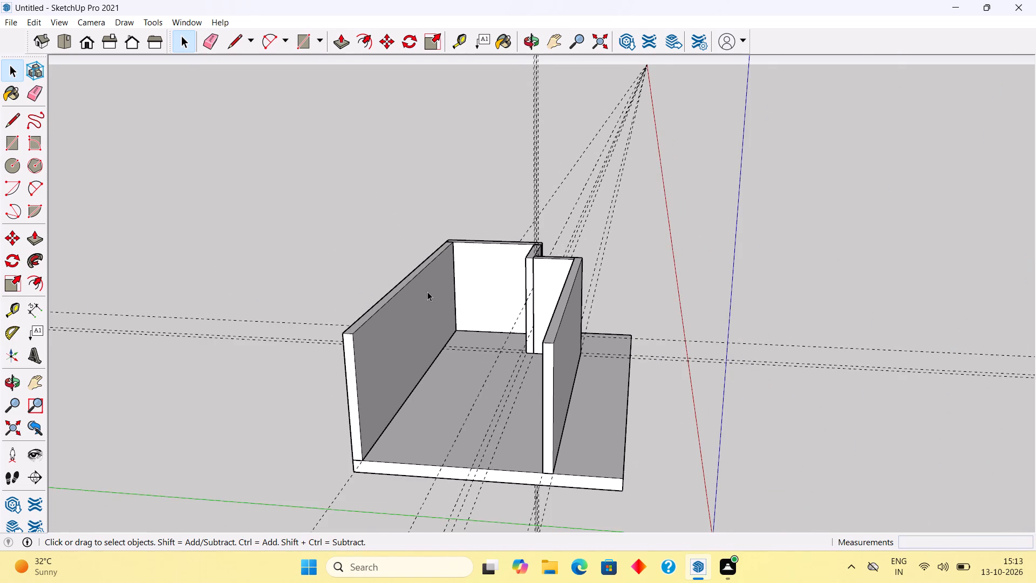
{"action": "scroll", "coordinate": [427, 315], "scroll_direction": "down", "scroll_amount": 7}
{"action": "scroll", "coordinate": [441, 421], "scroll_direction": "up", "scroll_amount": 2}
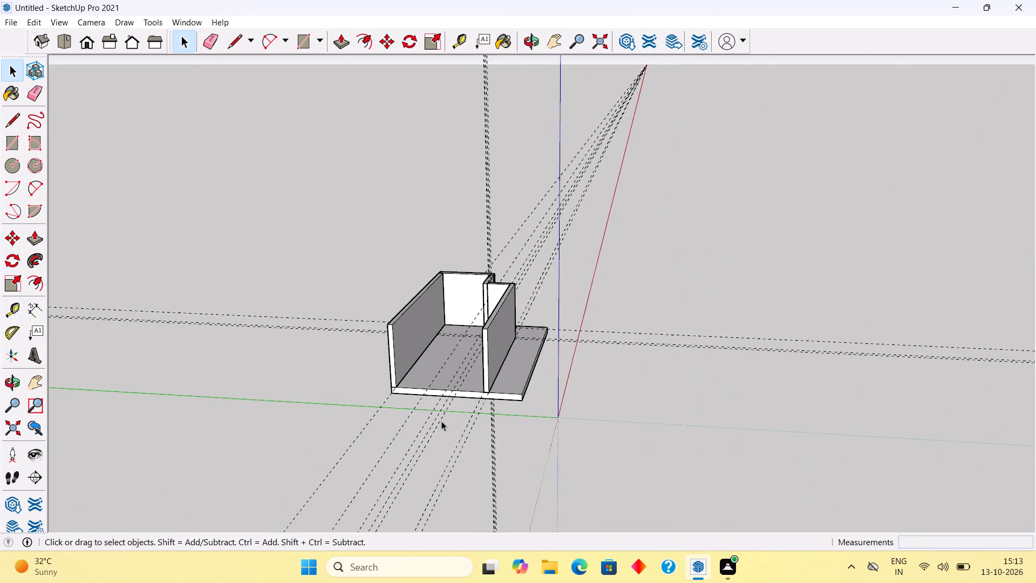
{"action": "scroll", "coordinate": [441, 421], "scroll_direction": "up", "scroll_amount": 4}
{"action": "scroll", "coordinate": [488, 449], "scroll_direction": "up", "scroll_amount": 7}
{"action": "scroll", "coordinate": [516, 341], "scroll_direction": "up", "scroll_amount": 4}
{"action": "middle_click_drag", "start_coordinate": [495, 303], "coordinate": [366, 384]}
{"action": "scroll", "coordinate": [366, 381], "scroll_direction": "down", "scroll_amount": 3}
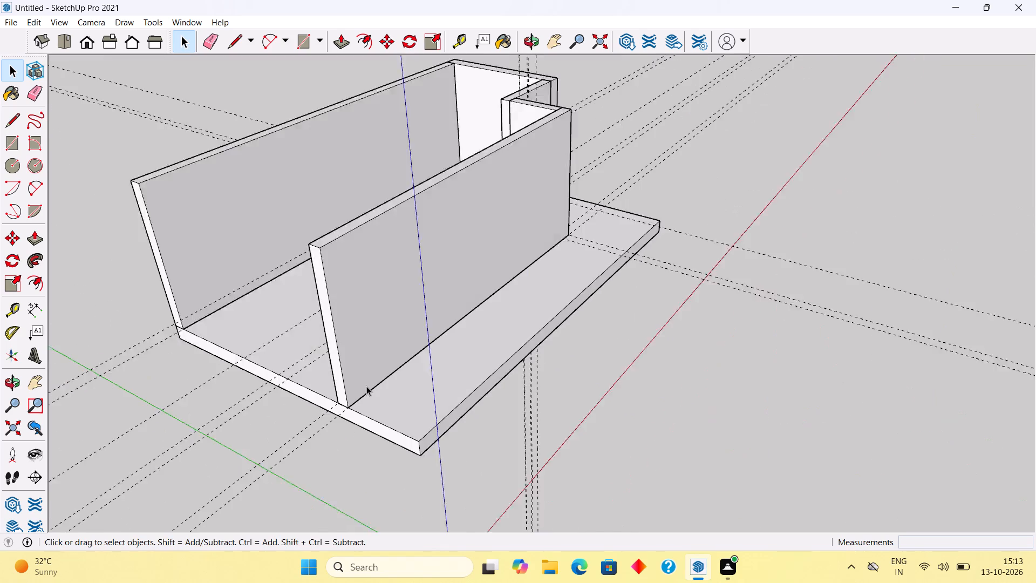
{"action": "scroll", "coordinate": [366, 386], "scroll_direction": "down", "scroll_amount": 2}
{"action": "triple_click", "coordinate": [338, 352]}
{"action": "scroll", "coordinate": [326, 349], "scroll_direction": "up", "scroll_amount": 3}
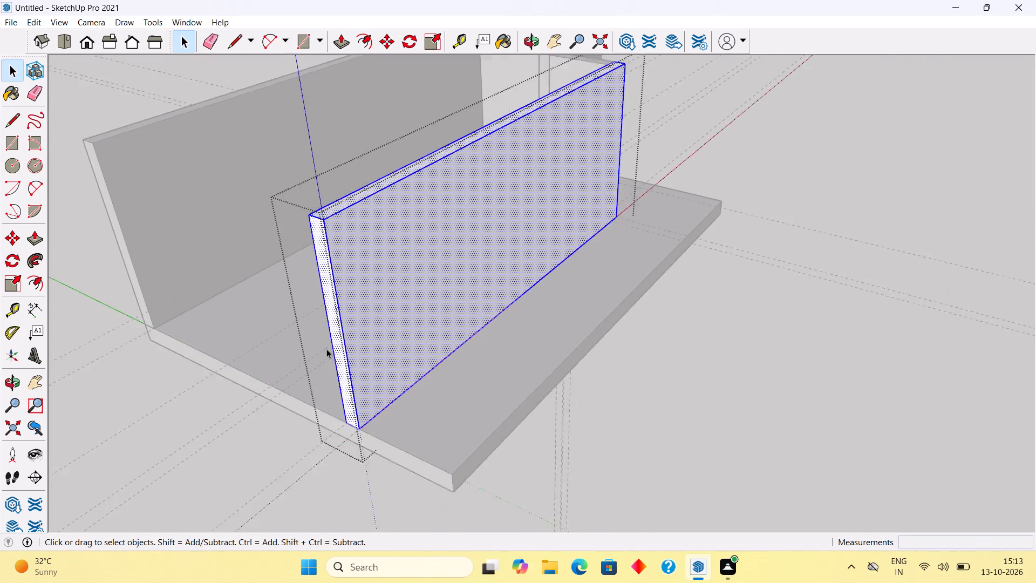
{"action": "scroll", "coordinate": [326, 349], "scroll_direction": "up", "scroll_amount": 5}
{"action": "scroll", "coordinate": [339, 345], "scroll_direction": "down", "scroll_amount": 11}
{"action": "left_click", "coordinate": [573, 438]}
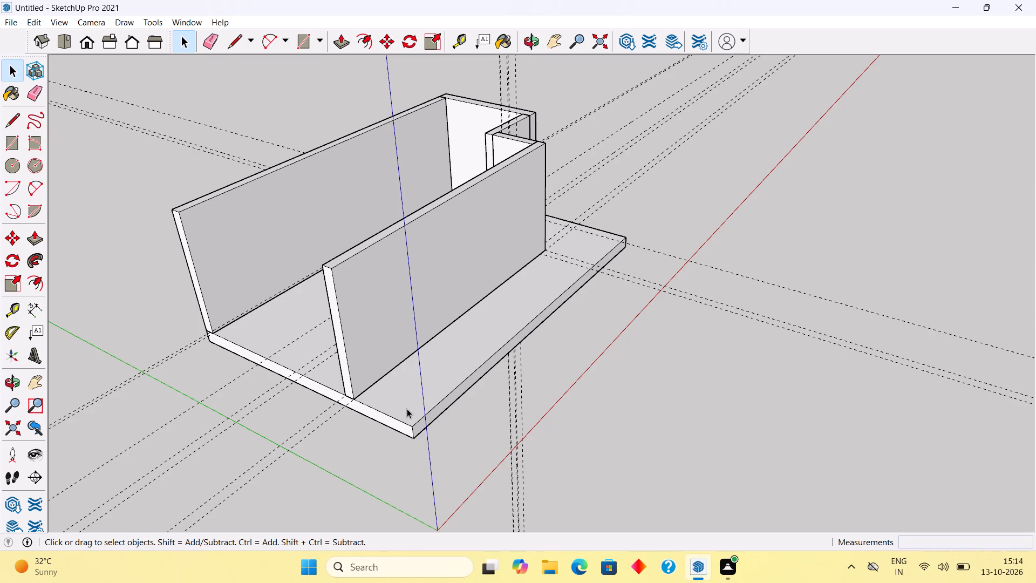
Inspect the free end of the front wall where it meets the slab edge, opening and closing its group.
{"action": "scroll", "coordinate": [343, 384], "scroll_direction": "up", "scroll_amount": 19}
{"action": "scroll", "coordinate": [348, 378], "scroll_direction": "down", "scroll_amount": 5}
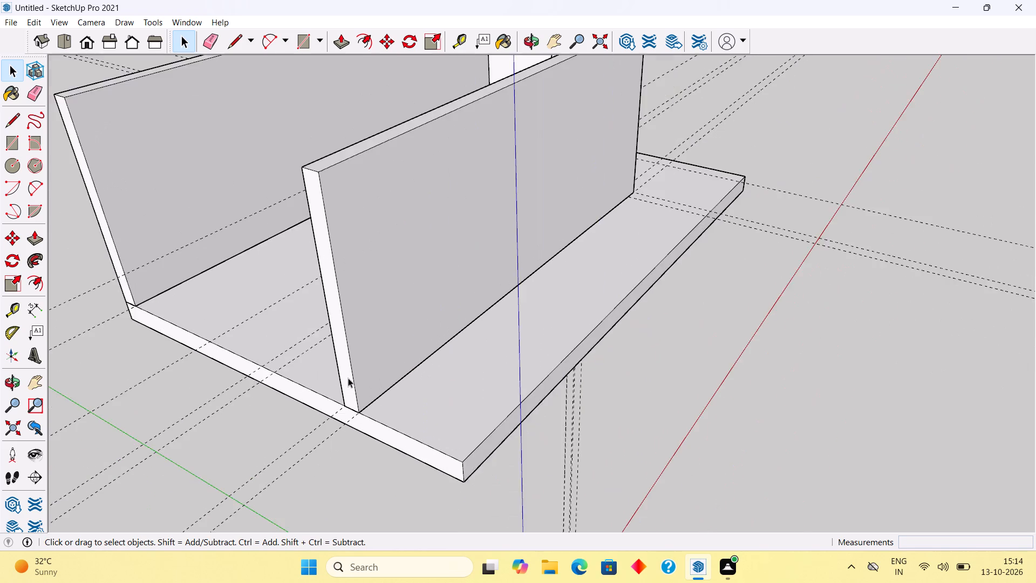
{"action": "scroll", "coordinate": [348, 378], "scroll_direction": "down", "scroll_amount": 3}
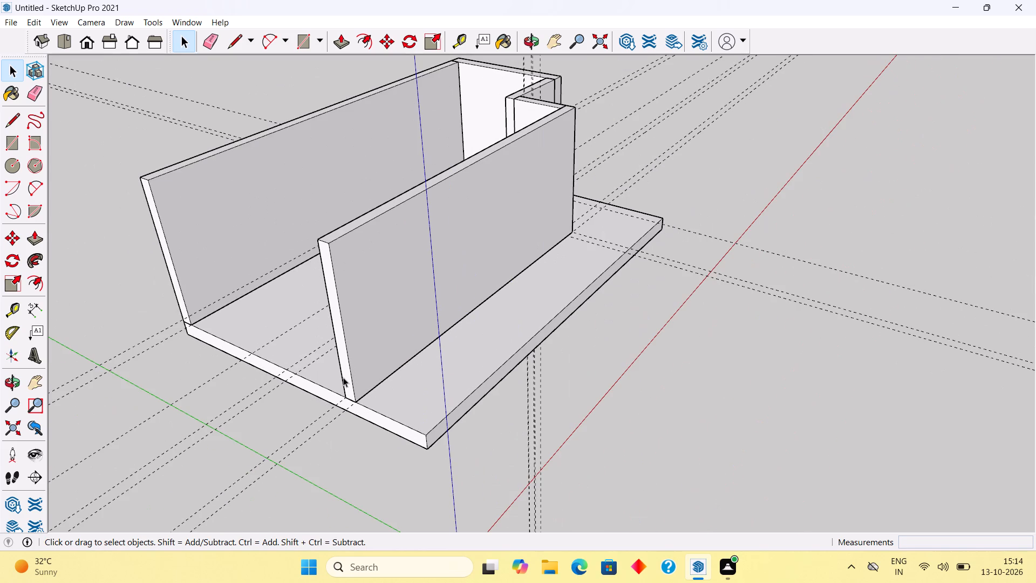
{"action": "scroll", "coordinate": [343, 377], "scroll_direction": "down", "scroll_amount": 2}
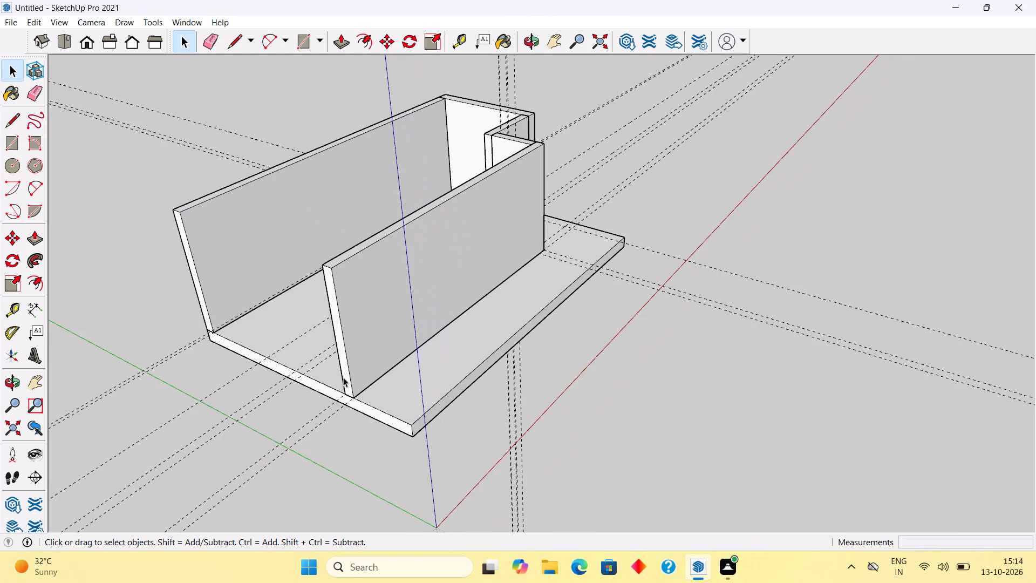
{"action": "scroll", "coordinate": [343, 377], "scroll_direction": "down", "scroll_amount": 1}
{"action": "scroll", "coordinate": [343, 377], "scroll_direction": "up", "scroll_amount": 5}
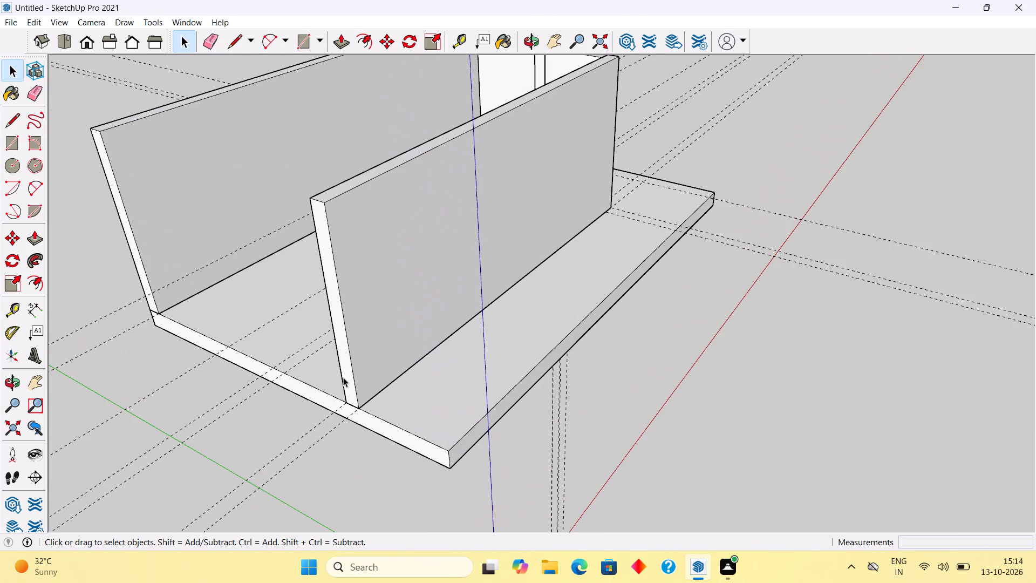
{"action": "triple_click", "coordinate": [346, 379]}
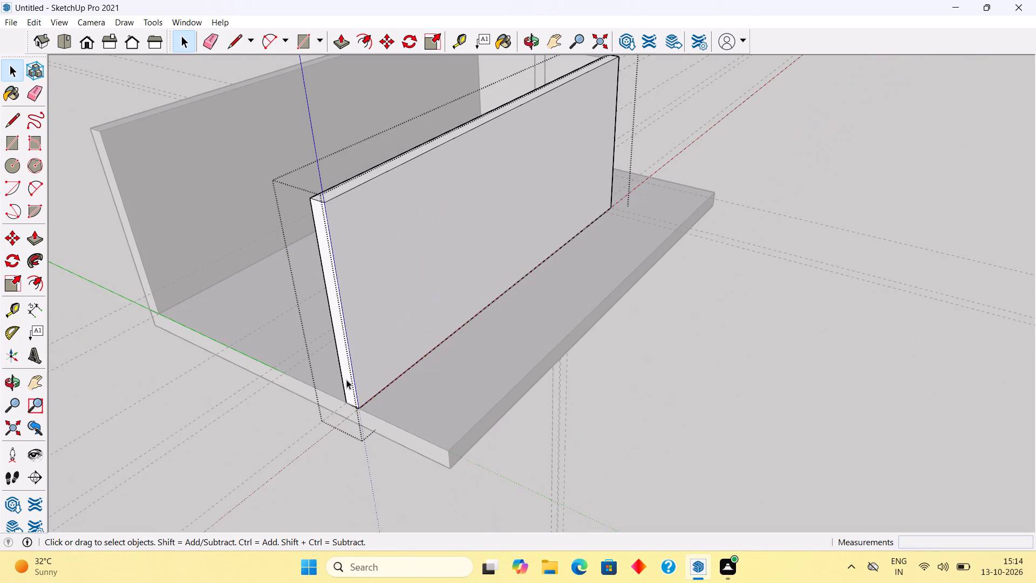
{"action": "left_click", "coordinate": [623, 453]}
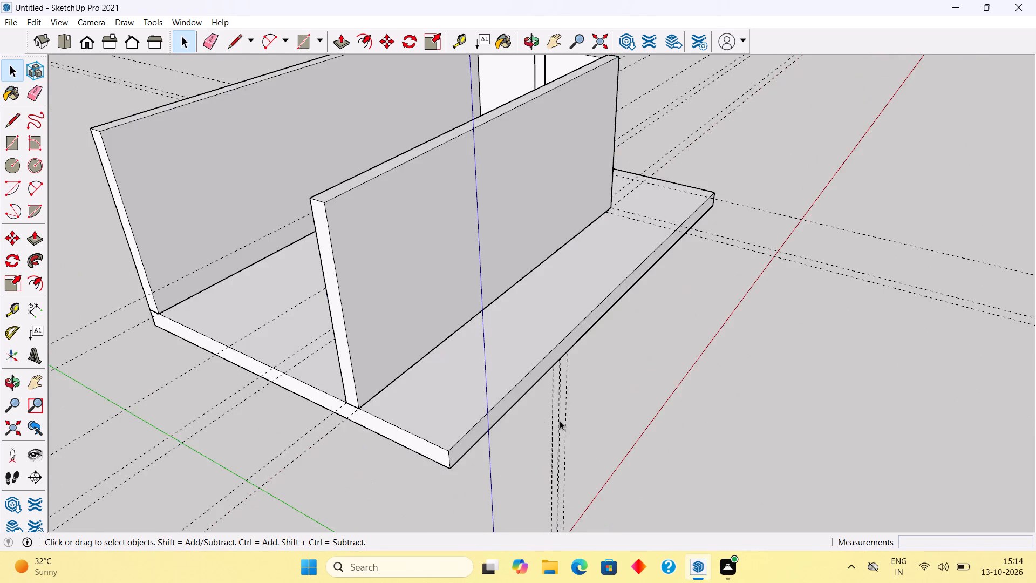
Examine the overall wall layout on the slab and the recessed window corner from above and from the front.
{"action": "middle_click_drag", "start_coordinate": [523, 416], "coordinate": [346, 438]}
{"action": "scroll", "coordinate": [348, 439], "scroll_direction": "down", "scroll_amount": 5}
{"action": "middle_click_drag", "start_coordinate": [323, 410], "coordinate": [372, 543]}
{"action": "scroll", "coordinate": [369, 544], "scroll_direction": "up", "scroll_amount": 1}
{"action": "scroll", "coordinate": [141, 582], "scroll_direction": "down", "scroll_amount": 4}
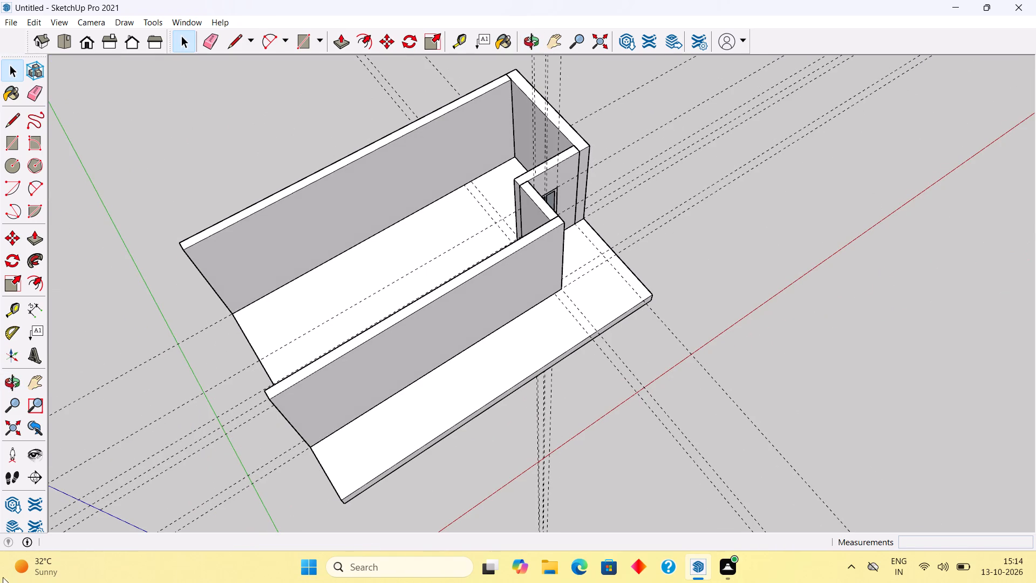
{"action": "scroll", "coordinate": [3, 577], "scroll_direction": "down", "scroll_amount": 2}
{"action": "middle_click_drag", "start_coordinate": [526, 415], "coordinate": [414, 311]}
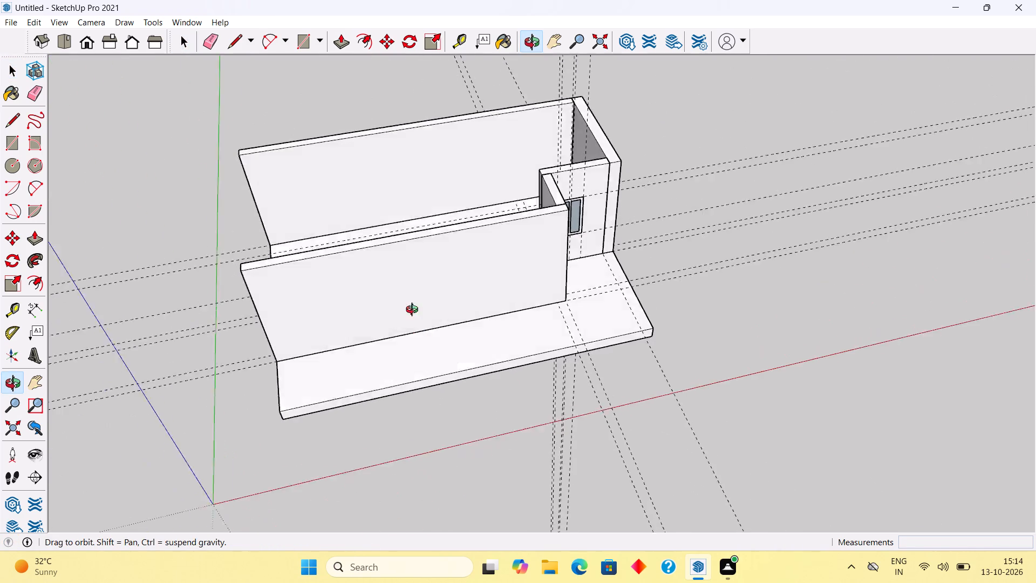
{"action": "middle_click_drag", "start_coordinate": [414, 311], "coordinate": [406, 267]}
{"action": "middle_click_drag", "start_coordinate": [619, 406], "coordinate": [339, 290]}
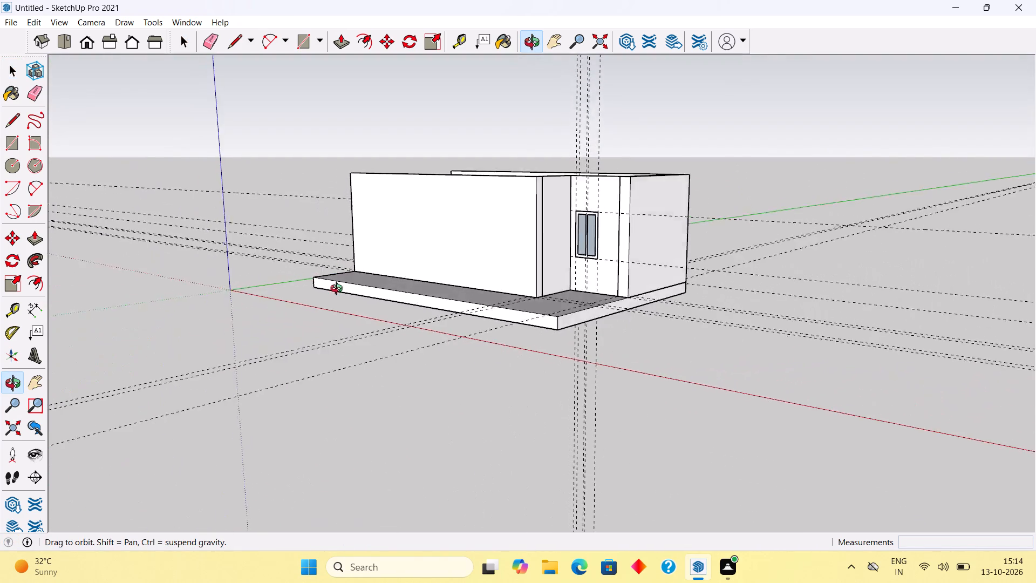
{"action": "middle_click_drag", "start_coordinate": [339, 290], "coordinate": [577, 363]}
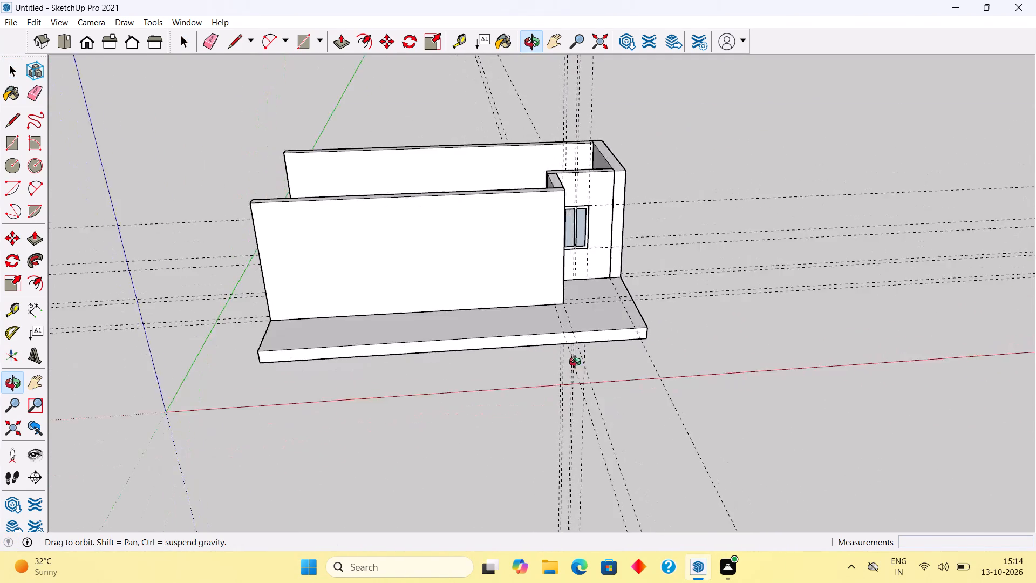
{"action": "middle_click_drag", "start_coordinate": [577, 363], "coordinate": [539, 299]}
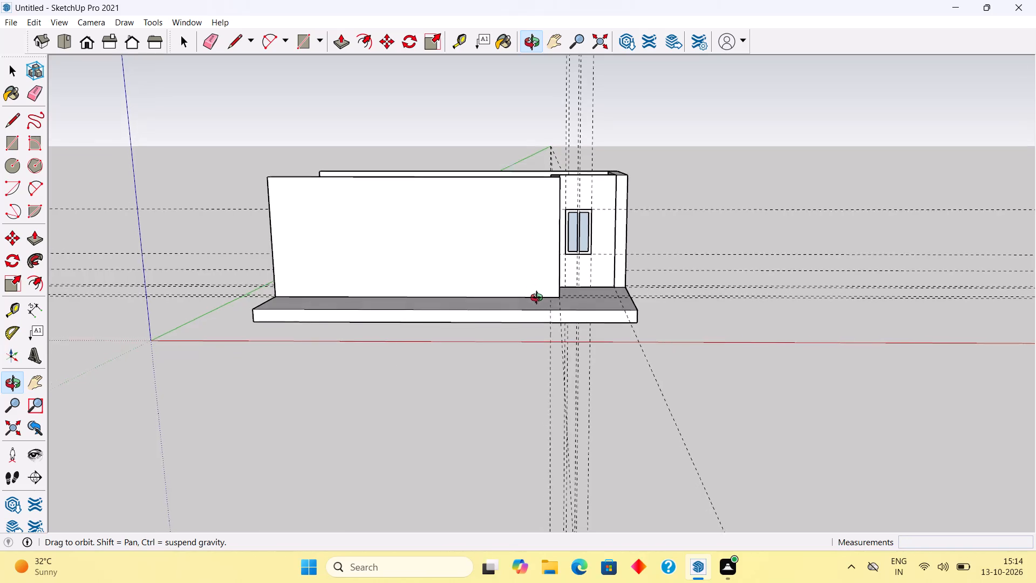
{"action": "middle_click_drag", "start_coordinate": [539, 299], "coordinate": [550, 334]}
{"action": "scroll", "coordinate": [561, 319], "scroll_direction": "up", "scroll_amount": 2}
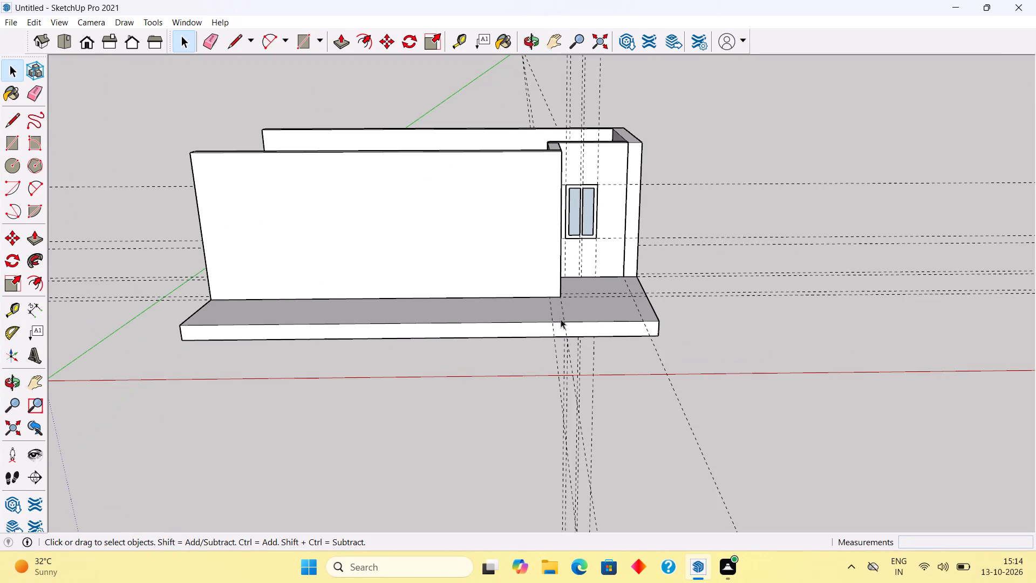
{"action": "scroll", "coordinate": [476, 86], "scroll_direction": "up", "scroll_amount": 4}
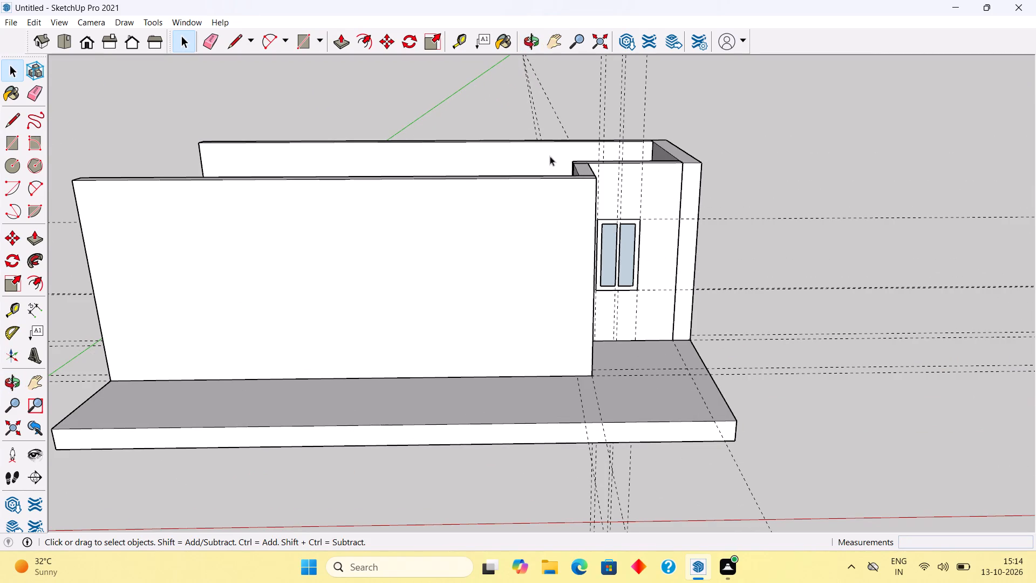
{"action": "scroll", "coordinate": [588, 244], "scroll_direction": "down", "scroll_amount": 4}
{"action": "middle_click_drag", "start_coordinate": [590, 293], "coordinate": [576, 219]}
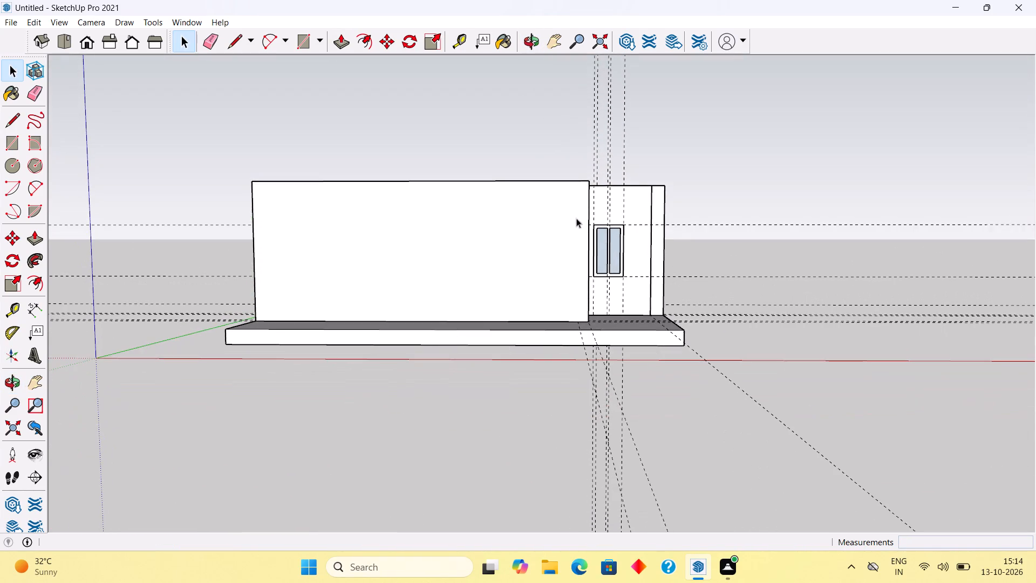
{"action": "scroll", "coordinate": [594, 203], "scroll_direction": "up", "scroll_amount": 4}
{"action": "middle_click_drag", "start_coordinate": [596, 212], "coordinate": [550, 347]}
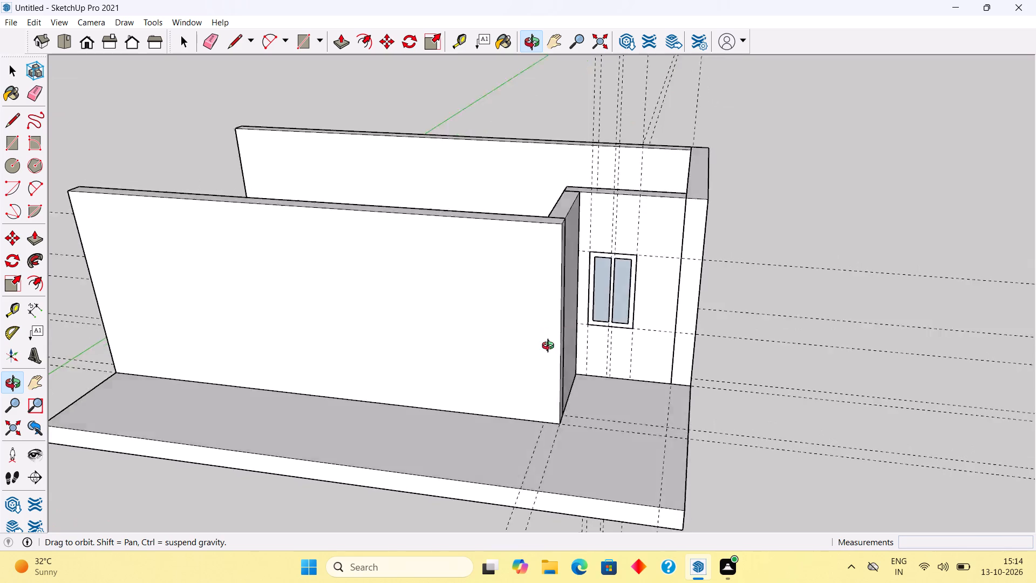
{"action": "middle_click_drag", "start_coordinate": [550, 347], "coordinate": [647, 371]}
{"action": "middle_click_drag", "start_coordinate": [659, 178], "coordinate": [555, 203]}
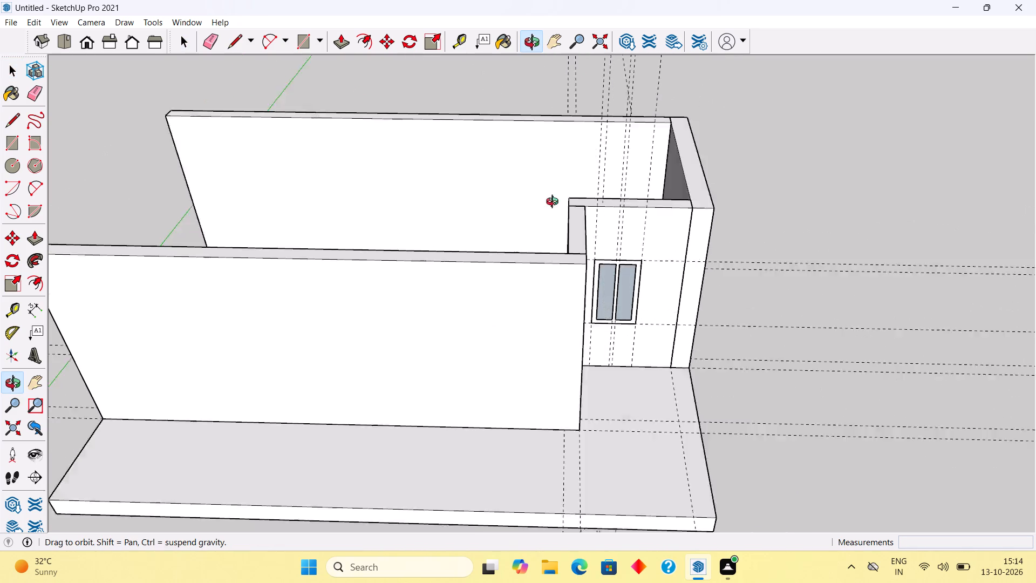
{"action": "middle_click_drag", "start_coordinate": [555, 203], "coordinate": [747, 284]}
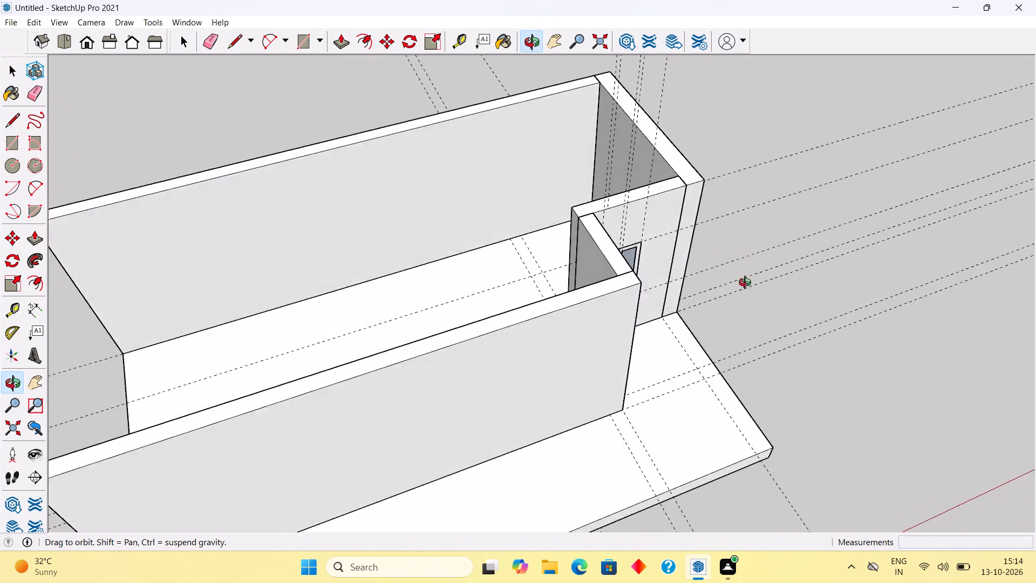
{"action": "middle_click_drag", "start_coordinate": [747, 284], "coordinate": [471, 121]}
{"action": "scroll", "coordinate": [471, 121], "scroll_direction": "down", "scroll_amount": 8}
{"action": "scroll", "coordinate": [504, 15], "scroll_direction": "down", "scroll_amount": 2}
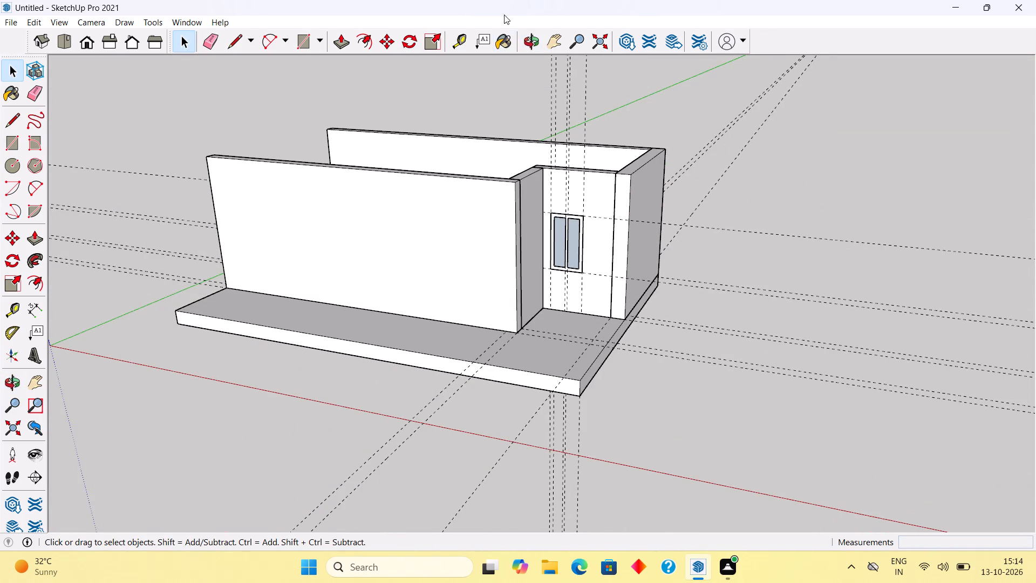
{"action": "scroll", "coordinate": [384, 206], "scroll_direction": "down", "scroll_amount": 5}
{"action": "middle_click_drag", "start_coordinate": [424, 241], "coordinate": [712, 262]}
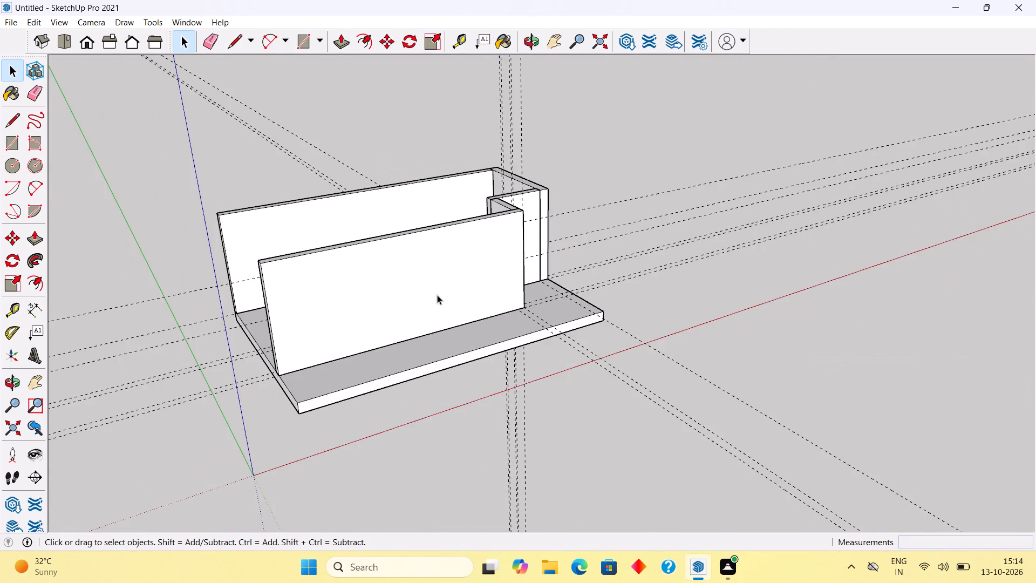
{"action": "scroll", "coordinate": [437, 295], "scroll_direction": "up", "scroll_amount": 5}
{"action": "middle_click_drag", "start_coordinate": [615, 193], "coordinate": [542, 180]}
{"action": "scroll", "coordinate": [540, 179], "scroll_direction": "up", "scroll_amount": 1}
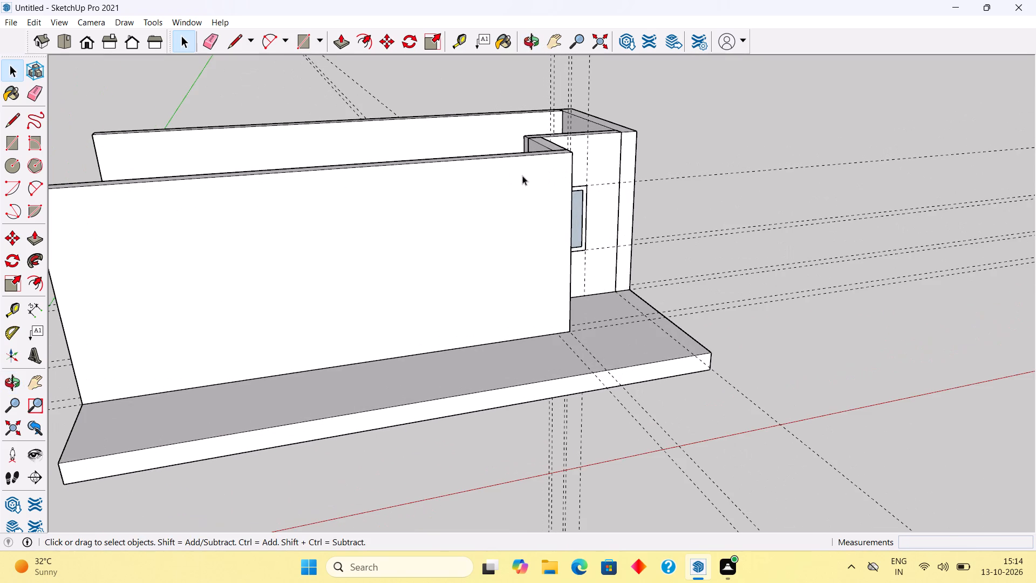
Examine the front wall, the recessed window corner and the open end between the long walls from several angles.
{"action": "scroll", "coordinate": [561, 177], "scroll_direction": "up", "scroll_amount": 6}
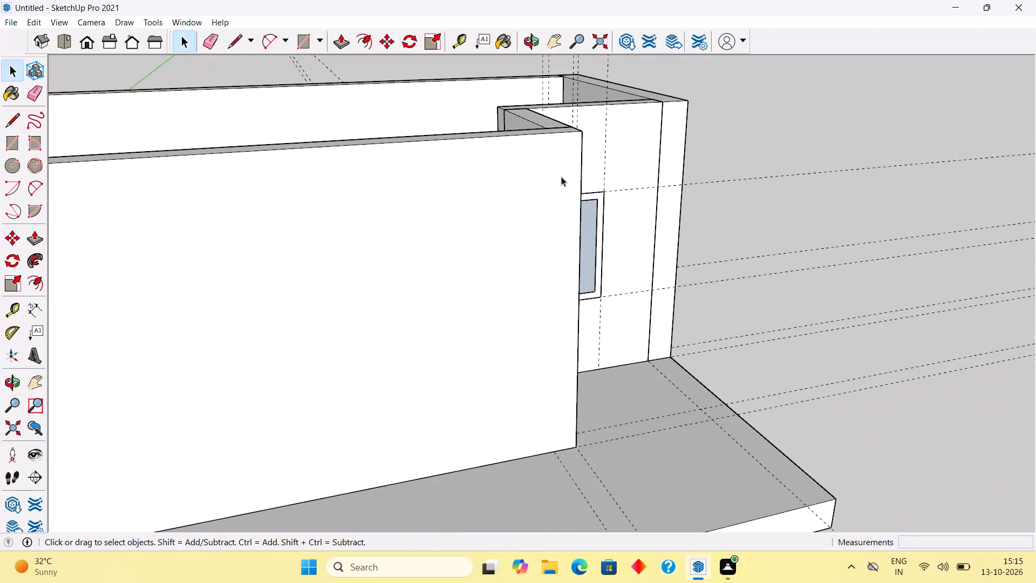
{"action": "scroll", "coordinate": [563, 173], "scroll_direction": "down", "scroll_amount": 11}
{"action": "middle_click_drag", "start_coordinate": [603, 183], "coordinate": [510, 186]}
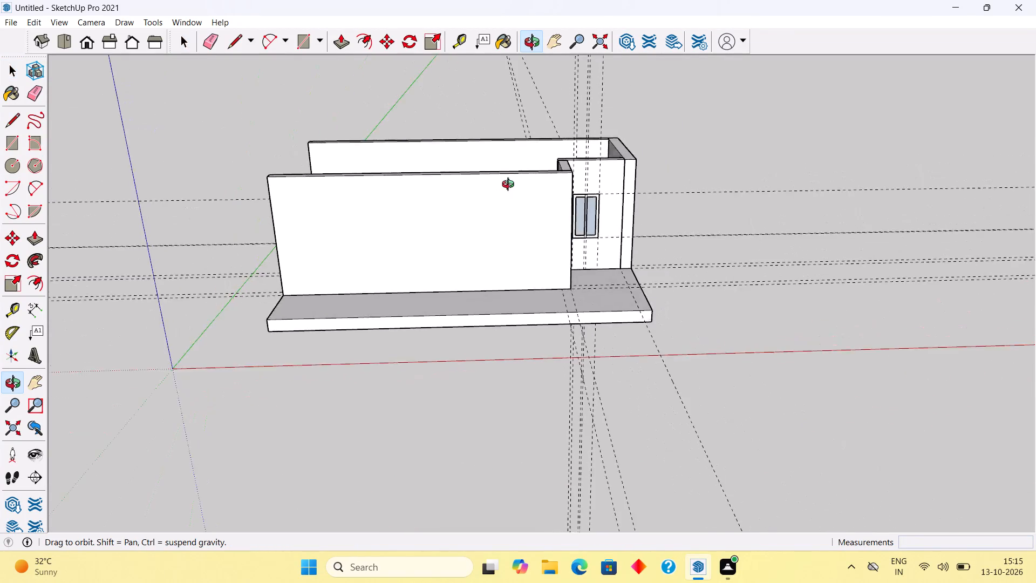
{"action": "middle_click_drag", "start_coordinate": [510, 186], "coordinate": [425, 172]}
{"action": "scroll", "coordinate": [691, 185], "scroll_direction": "up", "scroll_amount": 5}
{"action": "scroll", "coordinate": [561, 153], "scroll_direction": "up", "scroll_amount": 4}
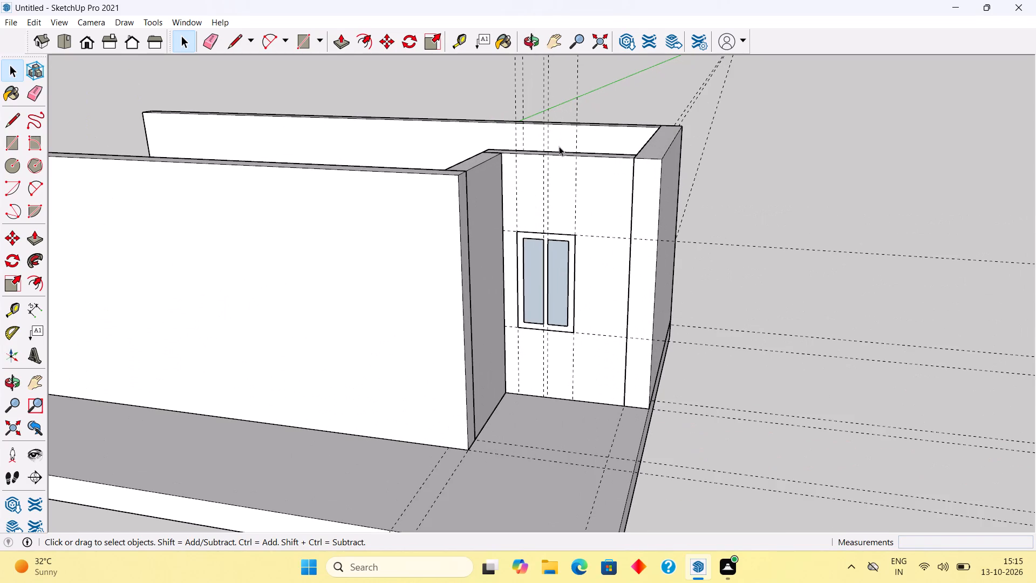
{"action": "scroll", "coordinate": [518, 159], "scroll_direction": "down", "scroll_amount": 3}
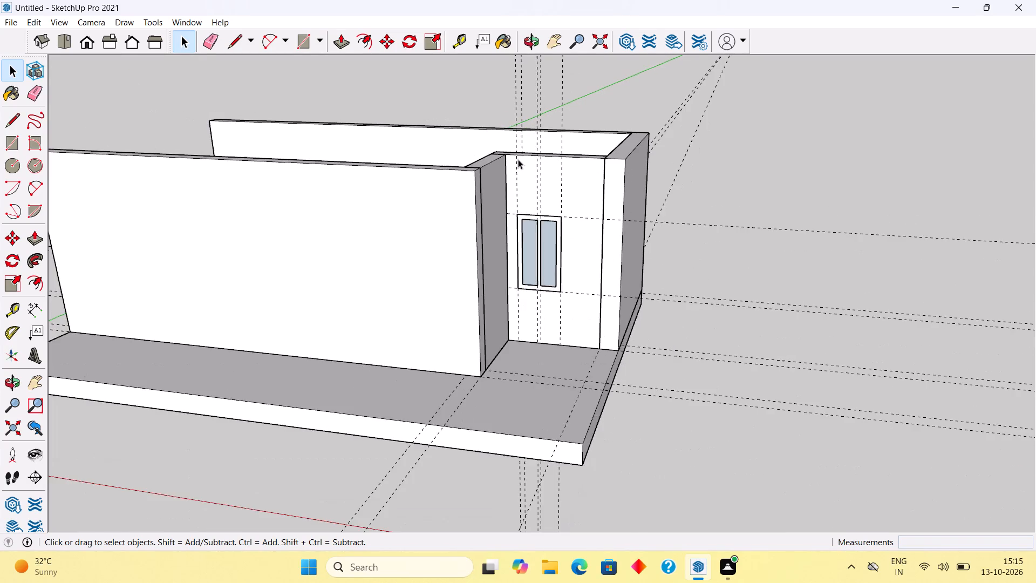
{"action": "scroll", "coordinate": [518, 159], "scroll_direction": "down", "scroll_amount": 6}
{"action": "scroll", "coordinate": [514, 293], "scroll_direction": "up", "scroll_amount": 5}
{"action": "scroll", "coordinate": [462, 240], "scroll_direction": "down", "scroll_amount": 5}
{"action": "middle_click_drag", "start_coordinate": [451, 232], "coordinate": [508, 234]}
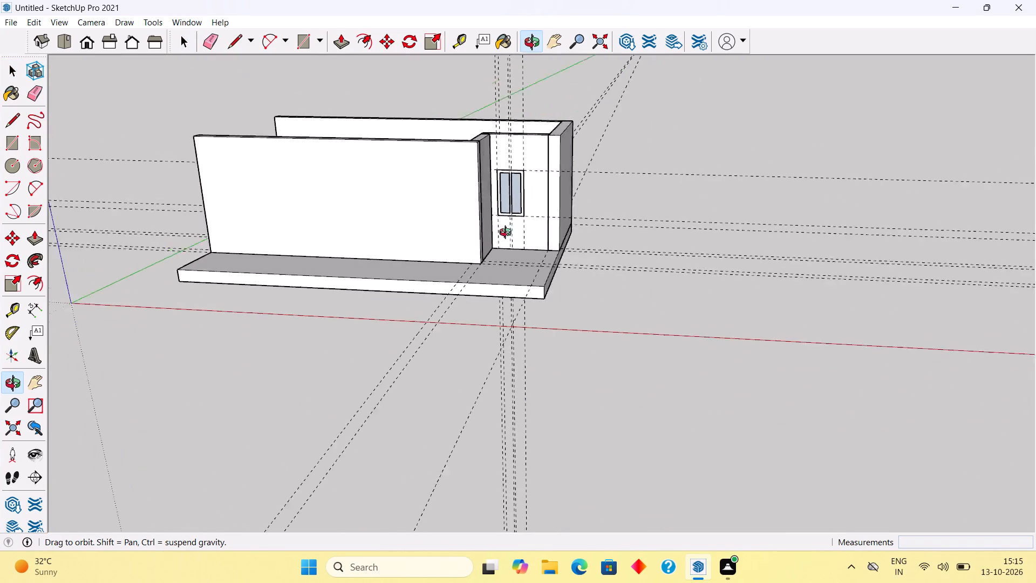
{"action": "middle_click_drag", "start_coordinate": [508, 234], "coordinate": [651, 219]}
{"action": "scroll", "coordinate": [485, 224], "scroll_direction": "up", "scroll_amount": 5}
{"action": "scroll", "coordinate": [485, 218], "scroll_direction": "down", "scroll_amount": 5}
{"action": "middle_click_drag", "start_coordinate": [430, 206], "coordinate": [426, 205]}
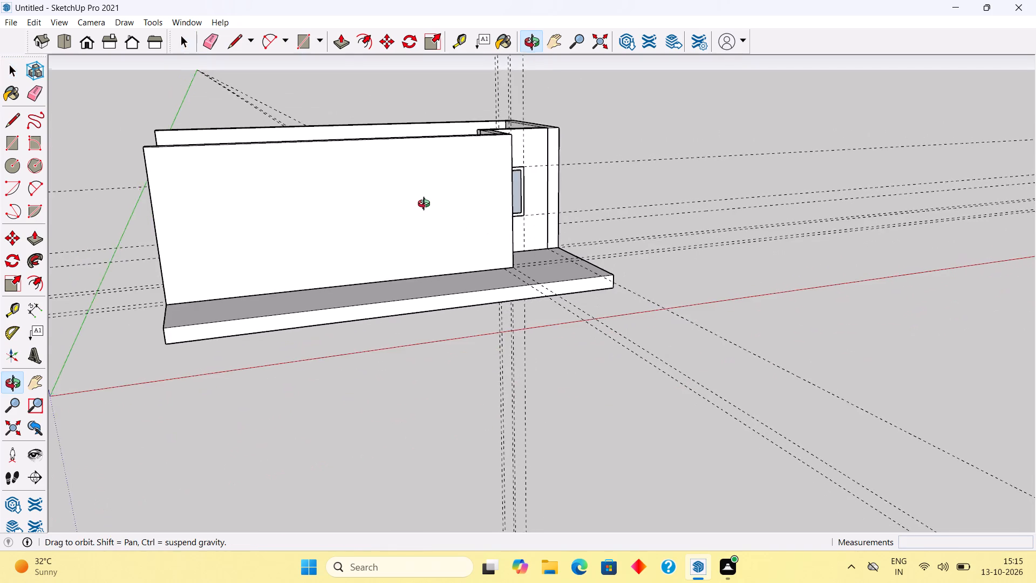
{"action": "middle_click_drag", "start_coordinate": [426, 205], "coordinate": [783, 234]}
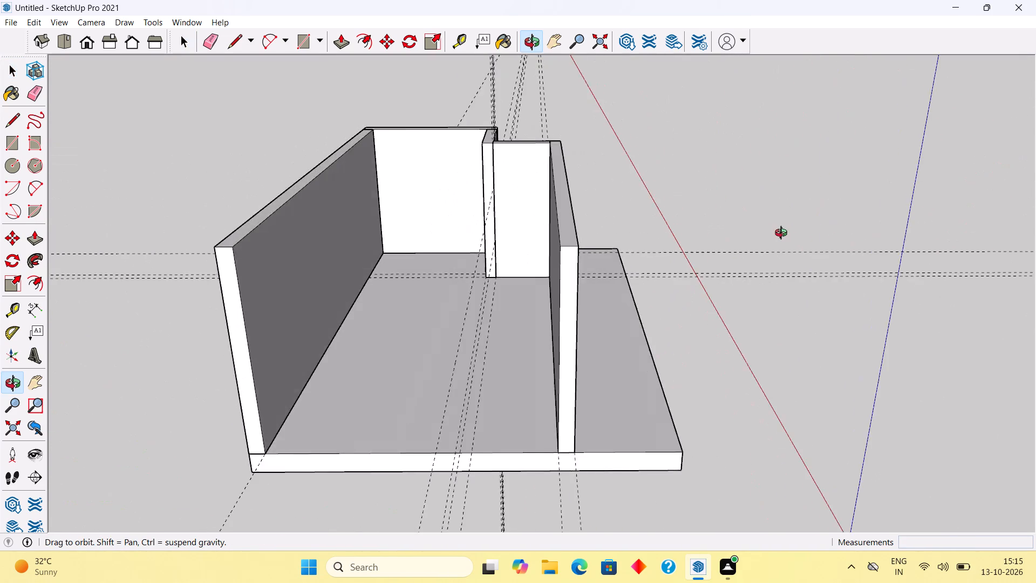
{"action": "middle_click_drag", "start_coordinate": [783, 234], "coordinate": [340, 259]}
Inspect the window recess up close and from above, and the front wall's outer face along the slab.
{"action": "scroll", "coordinate": [347, 257], "scroll_direction": "up", "scroll_amount": 1}
{"action": "middle_click_drag", "start_coordinate": [669, 195], "coordinate": [631, 170]}
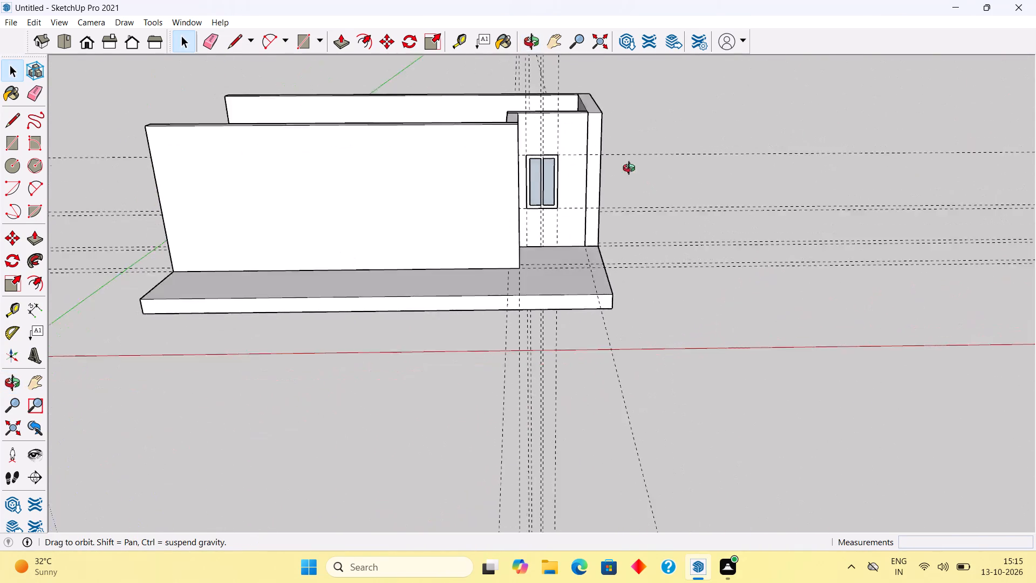
{"action": "middle_click_drag", "start_coordinate": [631, 170], "coordinate": [667, 117]}
{"action": "scroll", "coordinate": [636, 182], "scroll_direction": "up", "scroll_amount": 2}
{"action": "scroll", "coordinate": [563, 195], "scroll_direction": "up", "scroll_amount": 5}
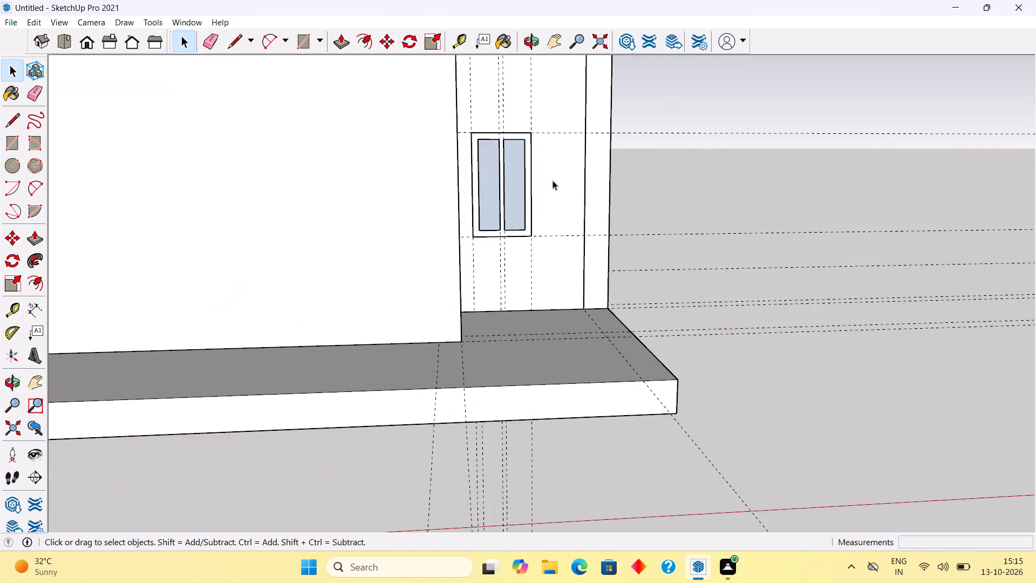
{"action": "scroll", "coordinate": [553, 180], "scroll_direction": "up", "scroll_amount": 4}
{"action": "middle_click_drag", "start_coordinate": [599, 166], "coordinate": [303, 429]}
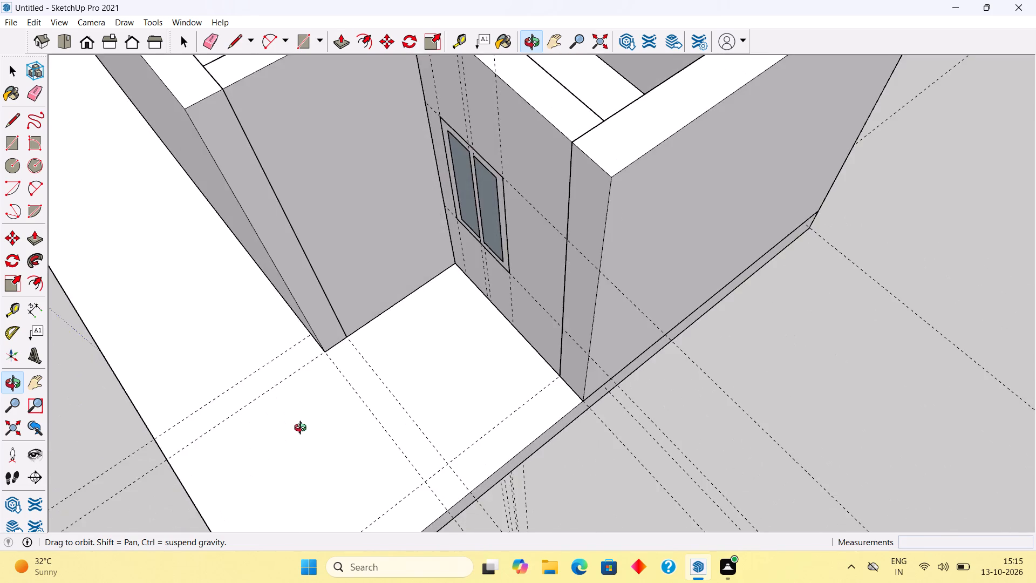
{"action": "middle_click_drag", "start_coordinate": [303, 429], "coordinate": [555, 299]}
{"action": "scroll", "coordinate": [555, 299], "scroll_direction": "down", "scroll_amount": 5}
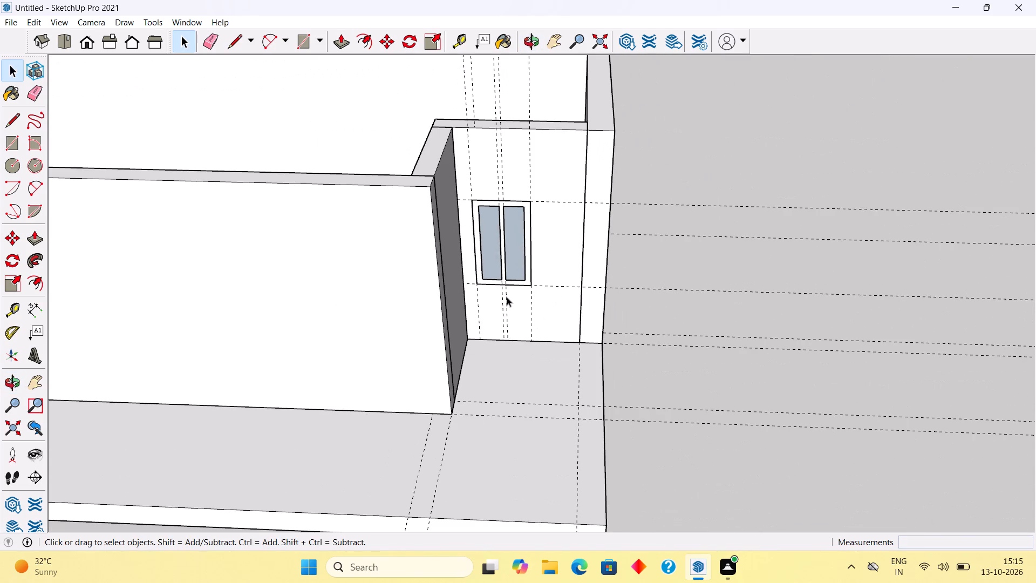
{"action": "scroll", "coordinate": [507, 297], "scroll_direction": "down", "scroll_amount": 3}
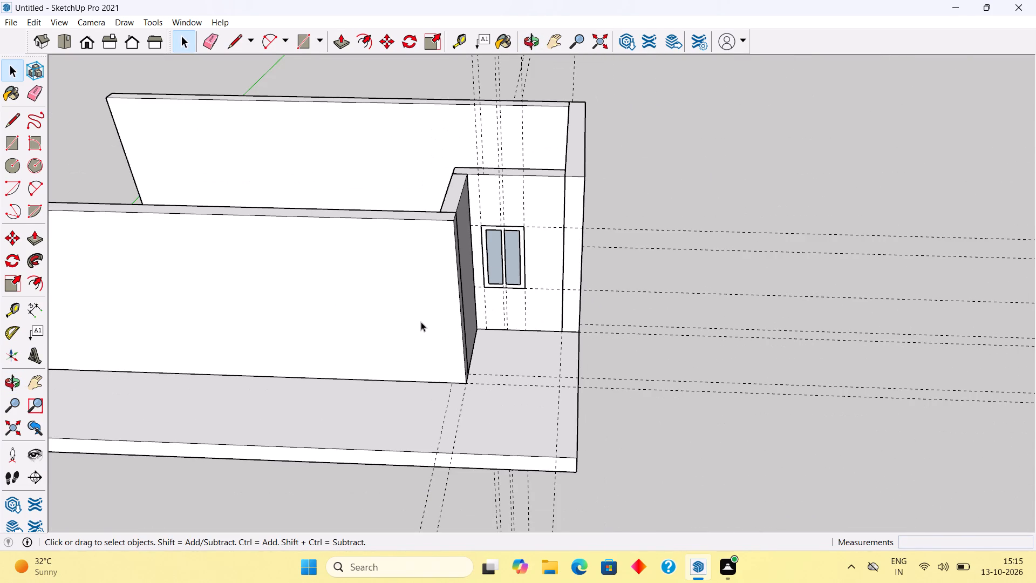
{"action": "scroll", "coordinate": [371, 311], "scroll_direction": "down", "scroll_amount": 6}
{"action": "middle_click_drag", "start_coordinate": [338, 303], "coordinate": [473, 257]}
{"action": "scroll", "coordinate": [473, 257], "scroll_direction": "down", "scroll_amount": 4}
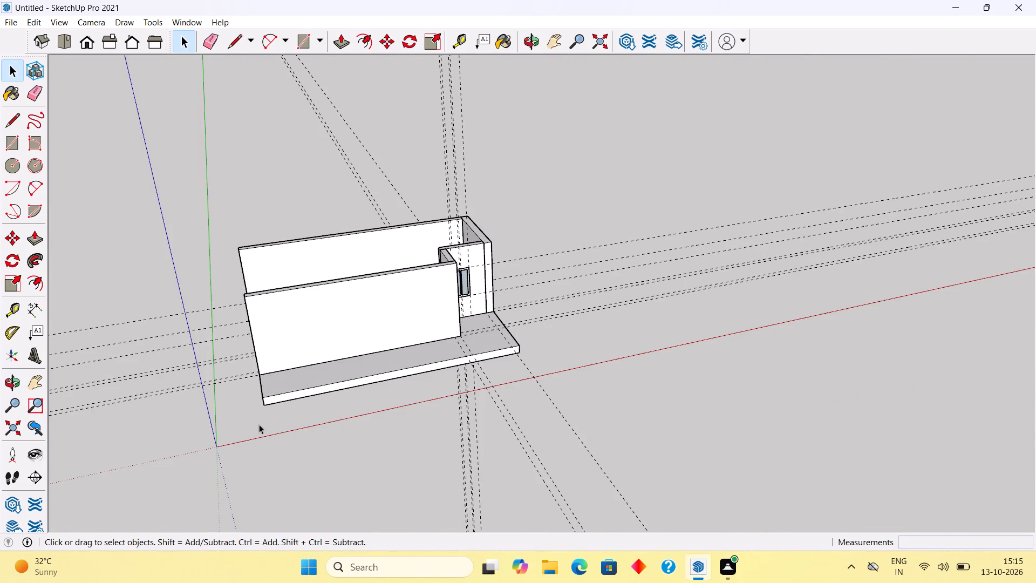
{"action": "scroll", "coordinate": [247, 404], "scroll_direction": "up", "scroll_amount": 7}
{"action": "scroll", "coordinate": [259, 331], "scroll_direction": "up", "scroll_amount": 5}
{"action": "middle_click_drag", "start_coordinate": [292, 278], "coordinate": [231, 177]}
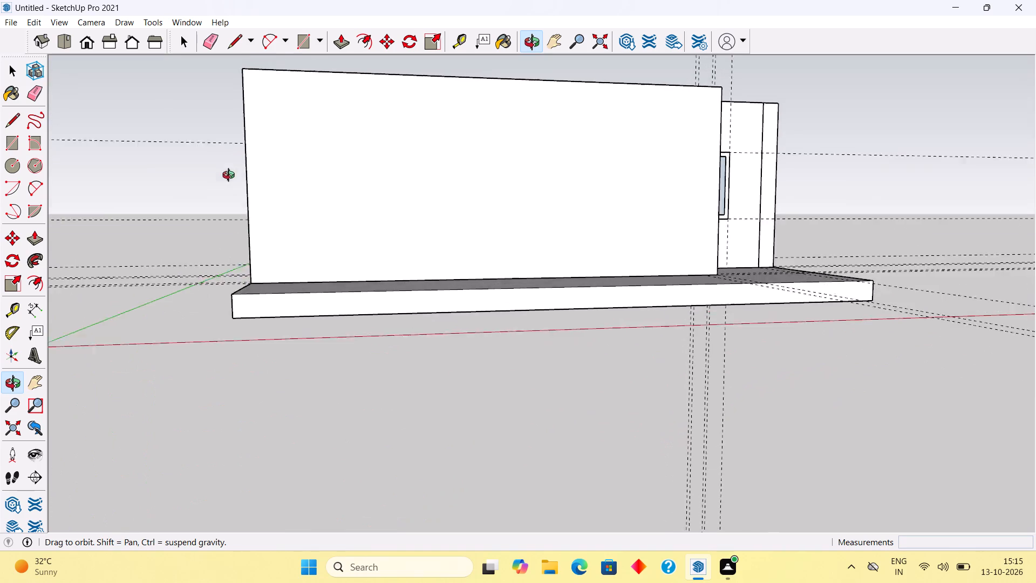
{"action": "middle_click_drag", "start_coordinate": [231, 177], "coordinate": [218, 186]}
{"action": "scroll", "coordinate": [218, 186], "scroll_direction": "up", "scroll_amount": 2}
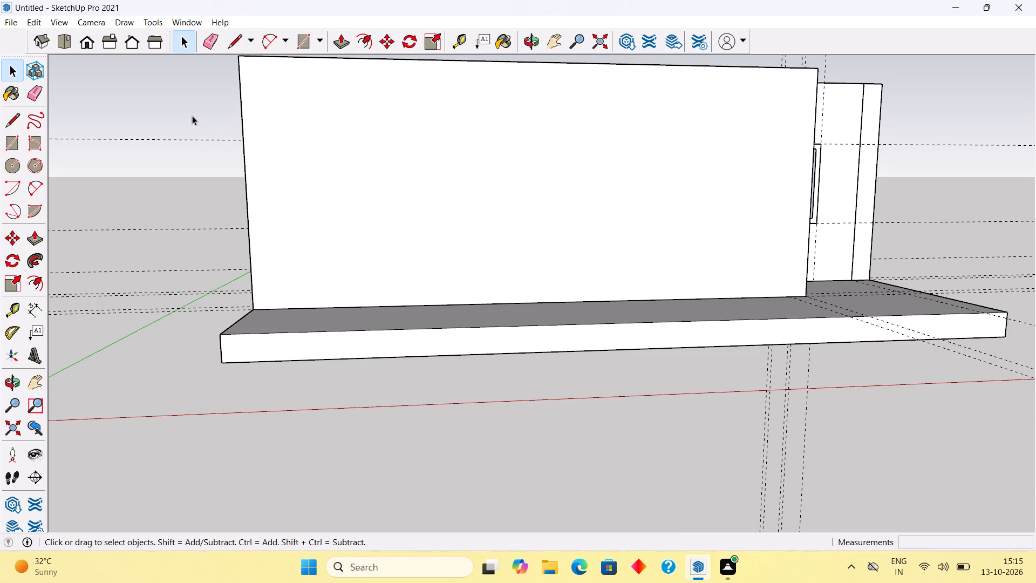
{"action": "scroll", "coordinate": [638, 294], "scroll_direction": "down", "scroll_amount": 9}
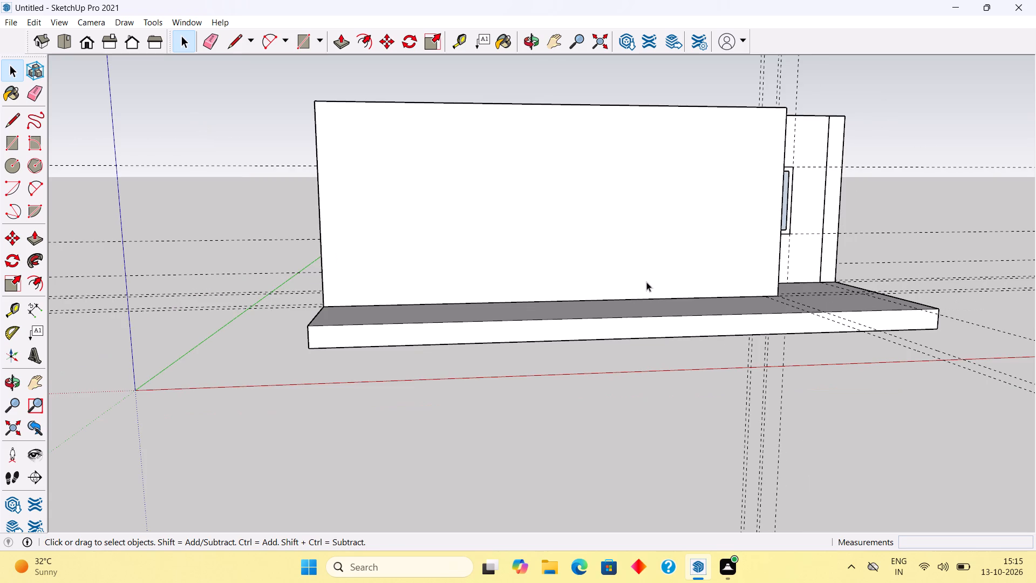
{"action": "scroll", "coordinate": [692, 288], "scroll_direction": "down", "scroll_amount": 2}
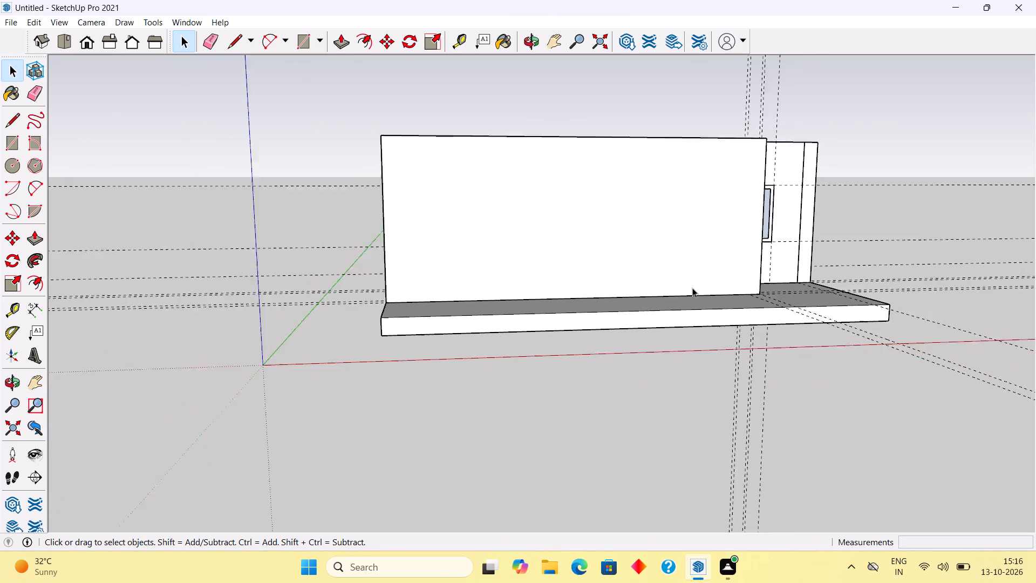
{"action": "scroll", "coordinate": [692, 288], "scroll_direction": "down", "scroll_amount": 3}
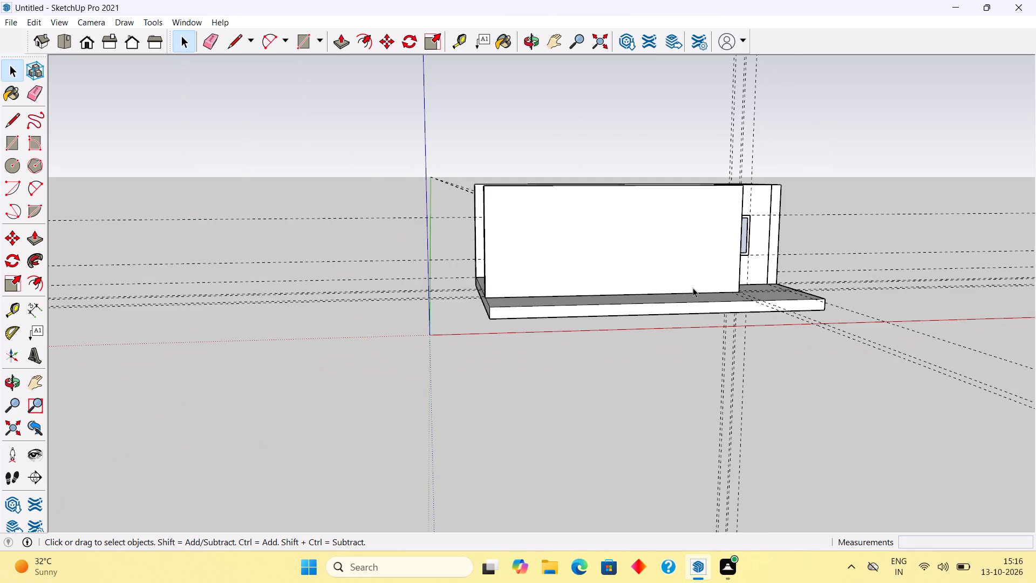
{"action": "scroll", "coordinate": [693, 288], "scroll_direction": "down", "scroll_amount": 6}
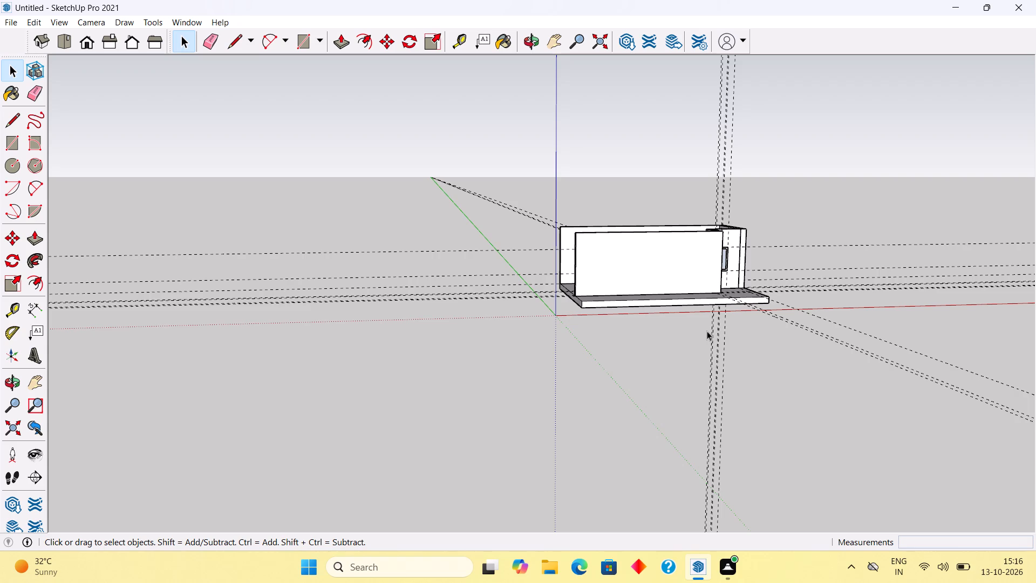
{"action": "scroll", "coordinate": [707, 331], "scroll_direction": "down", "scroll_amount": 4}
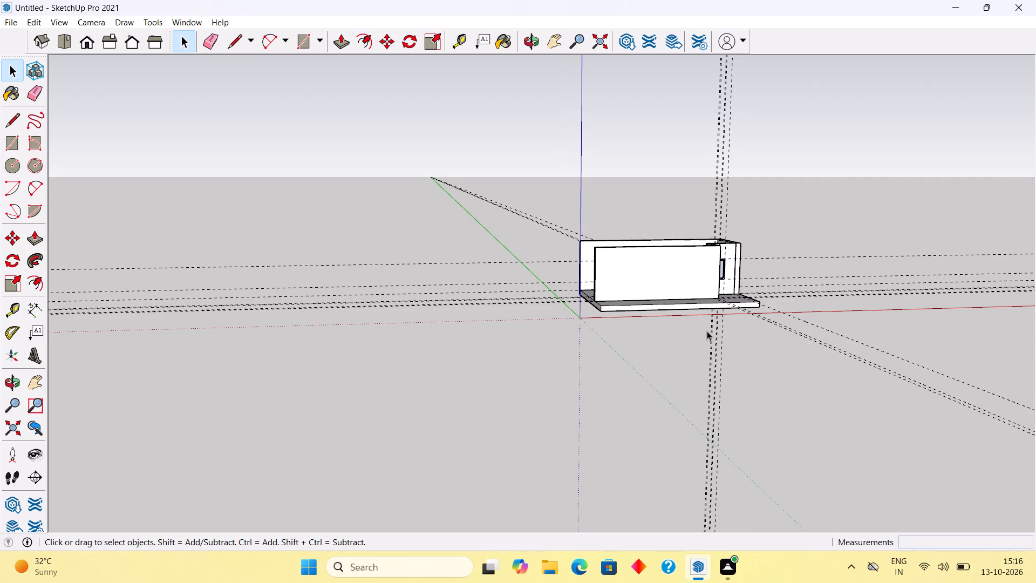
Examine the front elevation and the front wall's end beside the window recess, from straight on and from above.
{"action": "scroll", "coordinate": [741, 374], "scroll_direction": "up", "scroll_amount": 5}
{"action": "middle_click_drag", "start_coordinate": [739, 232], "coordinate": [653, 233]}
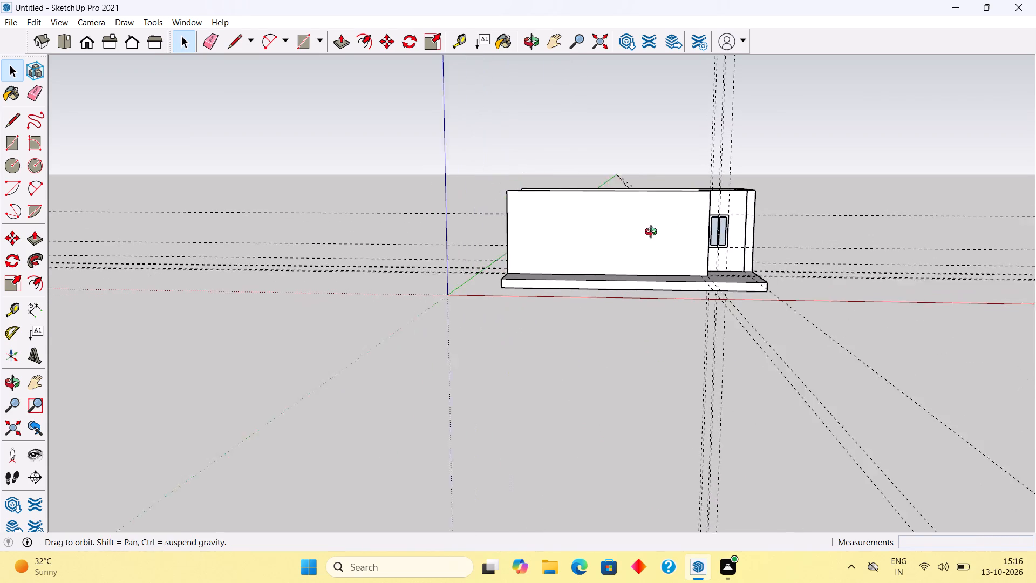
{"action": "middle_click_drag", "start_coordinate": [653, 233], "coordinate": [650, 234]}
{"action": "scroll", "coordinate": [650, 234], "scroll_direction": "up", "scroll_amount": 6}
{"action": "scroll", "coordinate": [882, 231], "scroll_direction": "up", "scroll_amount": 2}
{"action": "scroll", "coordinate": [819, 241], "scroll_direction": "up", "scroll_amount": 2}
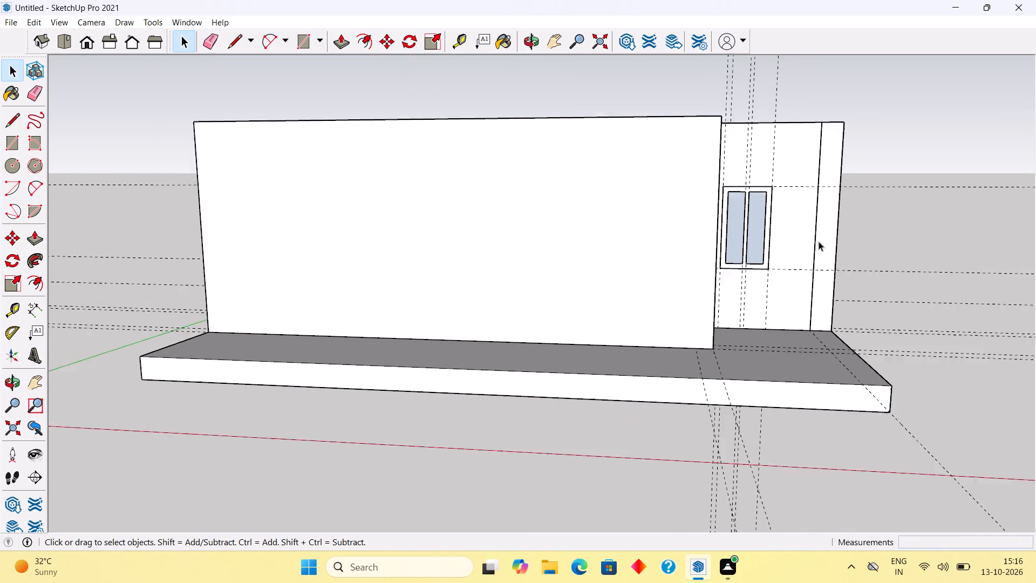
{"action": "scroll", "coordinate": [819, 241], "scroll_direction": "up", "scroll_amount": 2}
{"action": "middle_click_drag", "start_coordinate": [783, 226], "coordinate": [705, 279]}
{"action": "scroll", "coordinate": [705, 279], "scroll_direction": "down", "scroll_amount": 3}
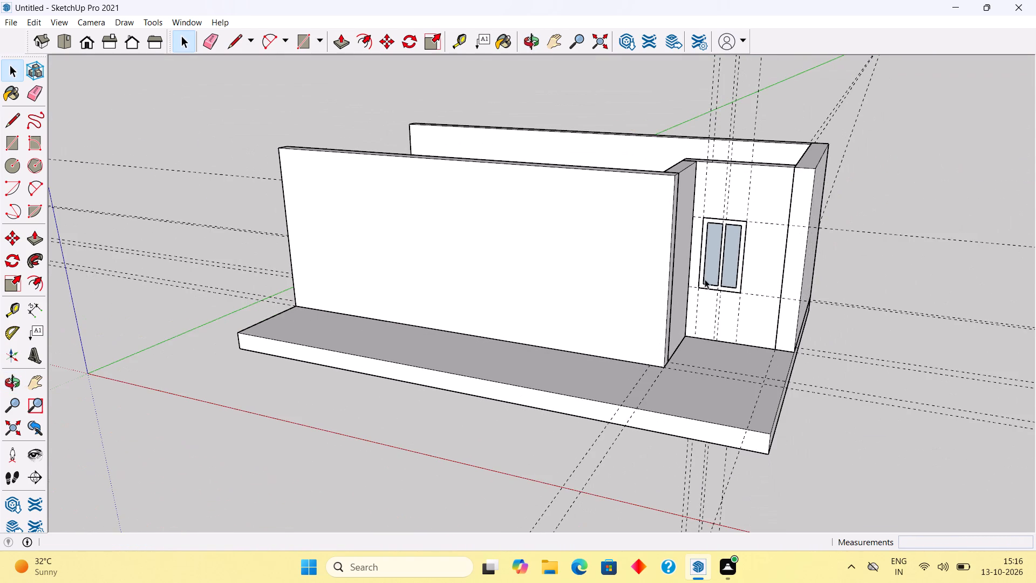
{"action": "scroll", "coordinate": [705, 279], "scroll_direction": "down", "scroll_amount": 1}
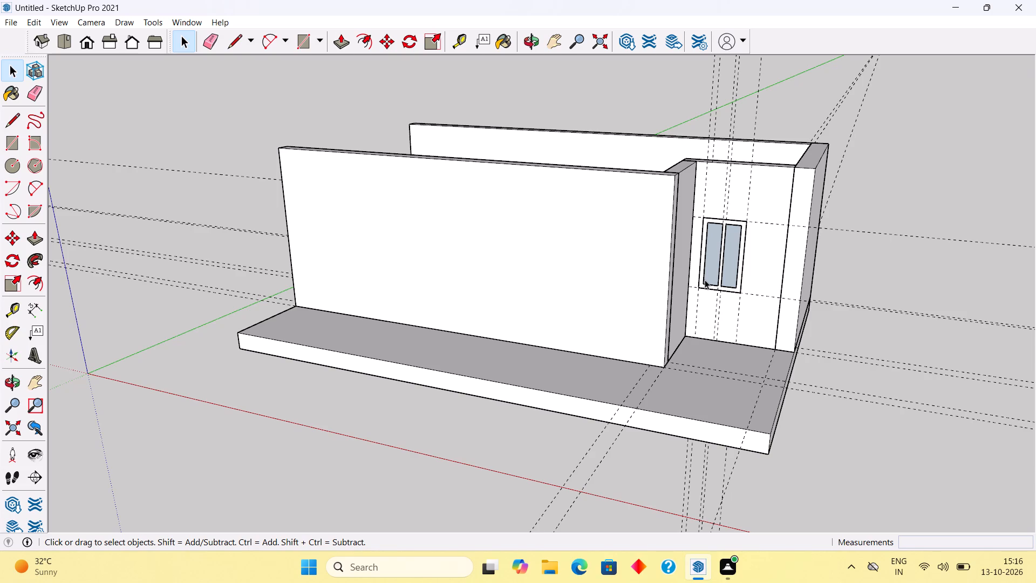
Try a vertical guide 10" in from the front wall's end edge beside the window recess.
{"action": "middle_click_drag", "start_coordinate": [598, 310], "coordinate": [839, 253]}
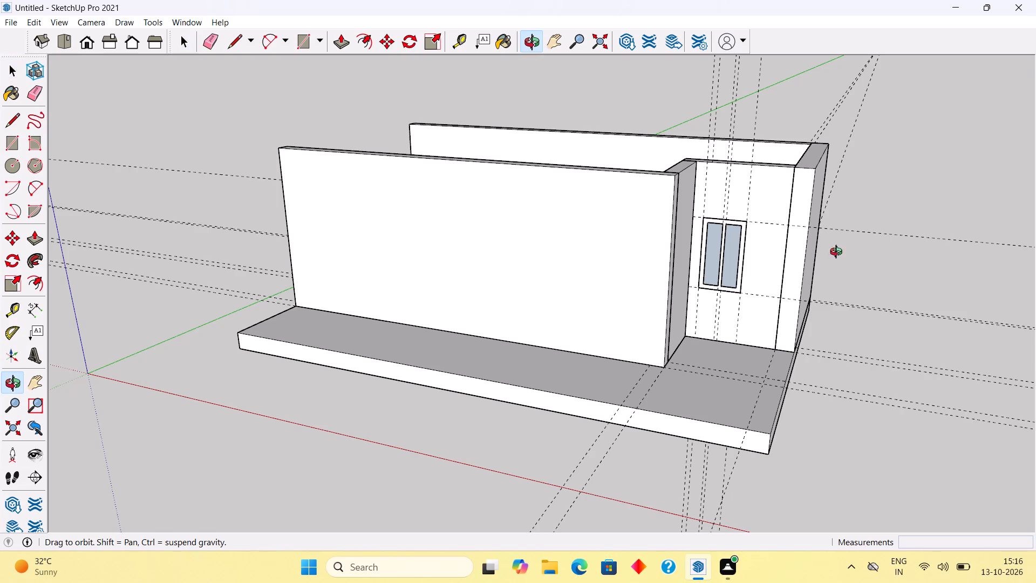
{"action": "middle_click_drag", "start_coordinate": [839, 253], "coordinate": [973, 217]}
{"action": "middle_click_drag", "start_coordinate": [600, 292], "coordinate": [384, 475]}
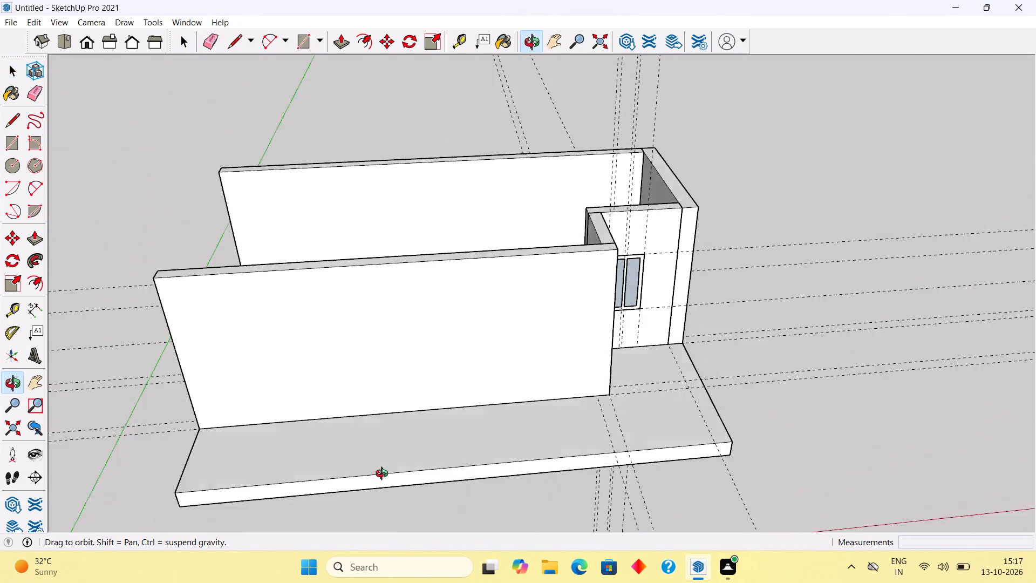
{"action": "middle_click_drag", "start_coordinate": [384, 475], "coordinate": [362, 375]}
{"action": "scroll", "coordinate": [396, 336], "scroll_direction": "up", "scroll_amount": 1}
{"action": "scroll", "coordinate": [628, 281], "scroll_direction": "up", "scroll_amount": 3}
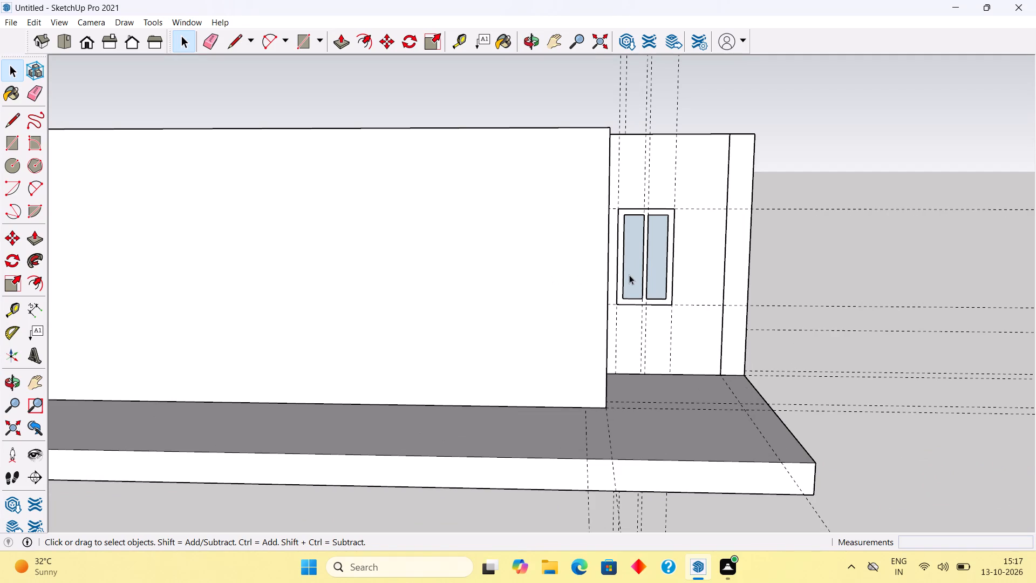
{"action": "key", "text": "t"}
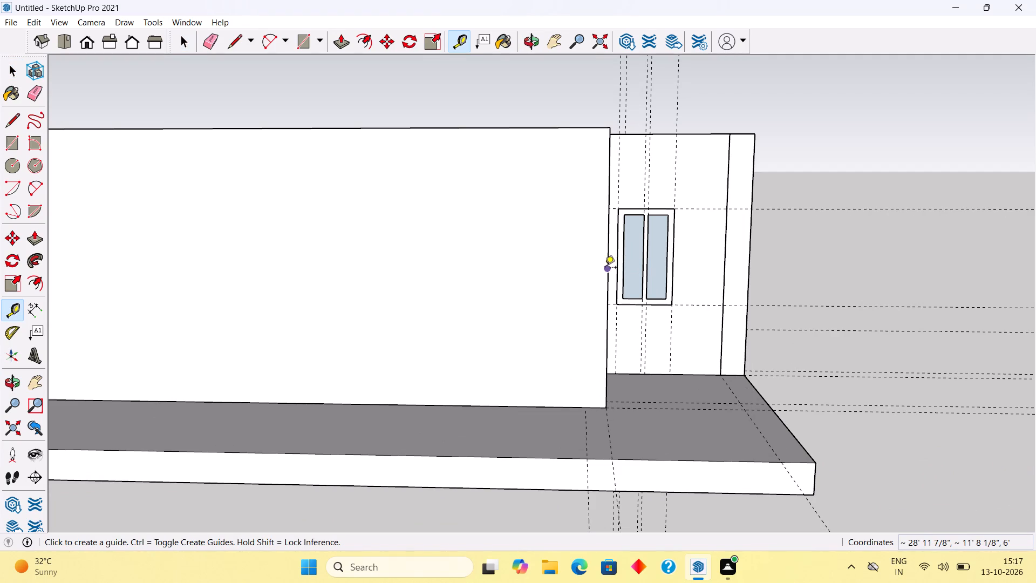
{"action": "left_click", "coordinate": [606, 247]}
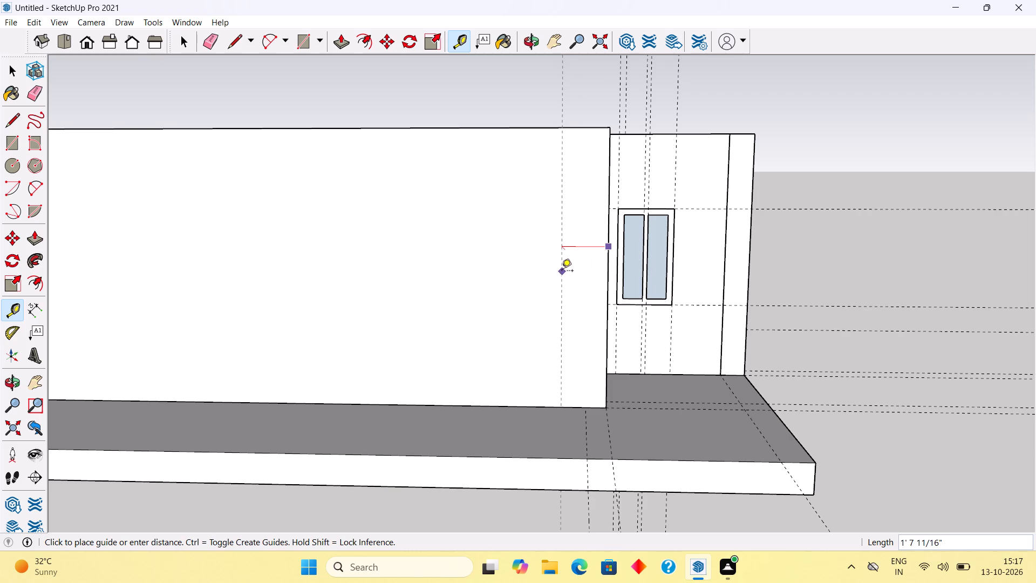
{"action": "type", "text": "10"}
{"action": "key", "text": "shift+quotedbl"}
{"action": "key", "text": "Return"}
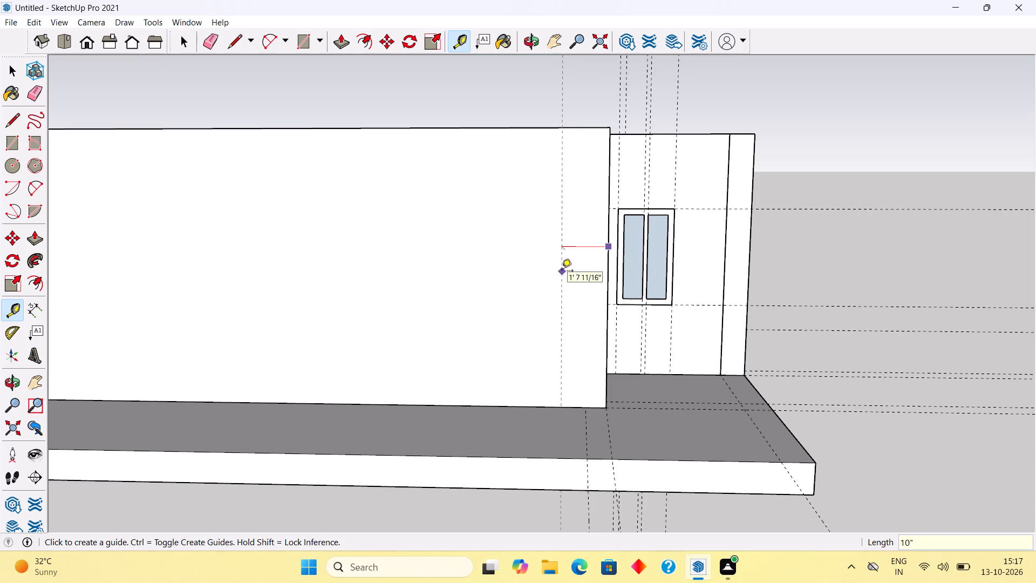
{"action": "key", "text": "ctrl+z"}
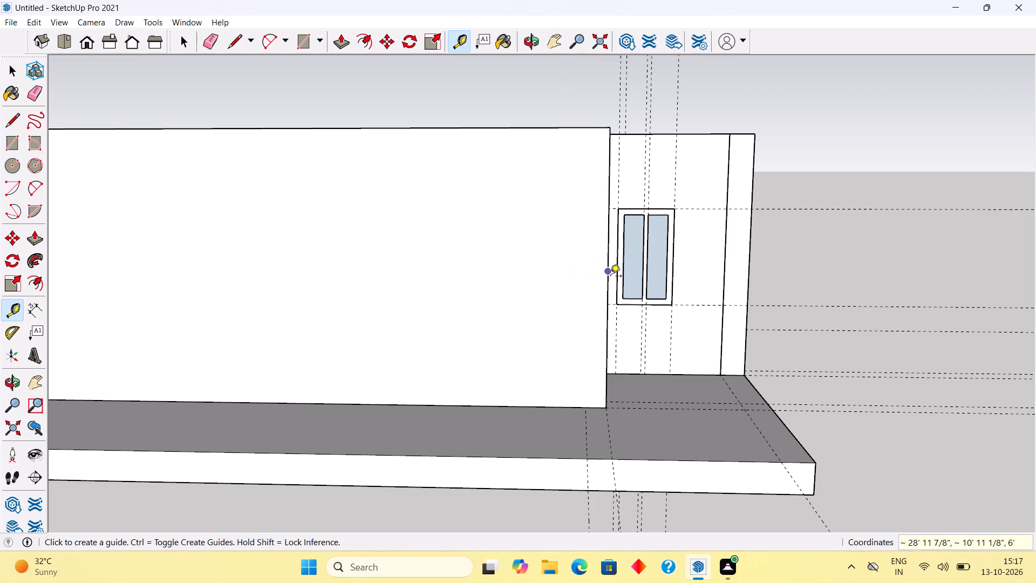
Place a vertical guide on the front wall's outer face, 13" in from its end edge beside the window recess.
{"action": "left_click", "coordinate": [607, 283]}
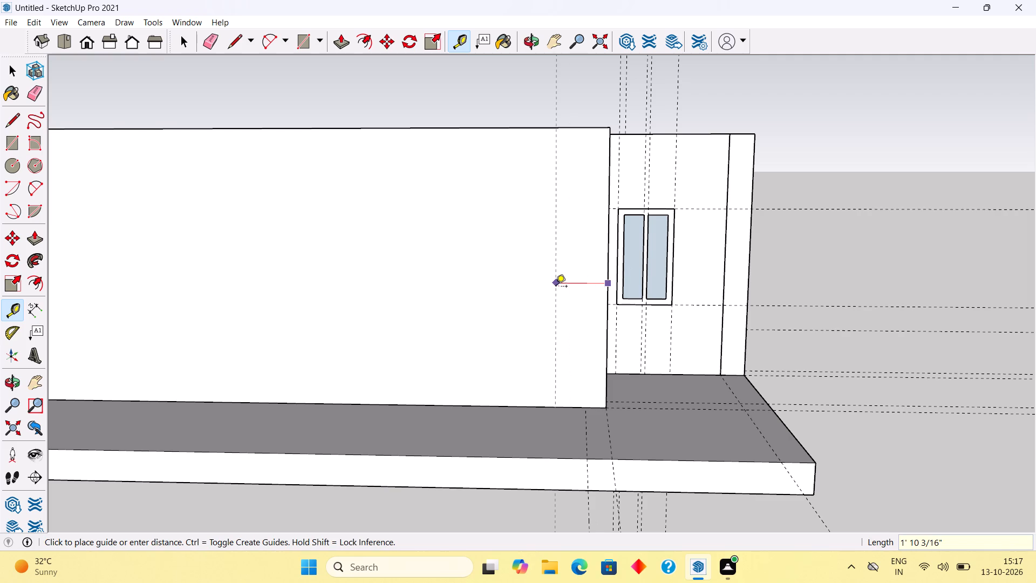
{"action": "type", "text": "13\""}
{"action": "key", "text": "Return"}
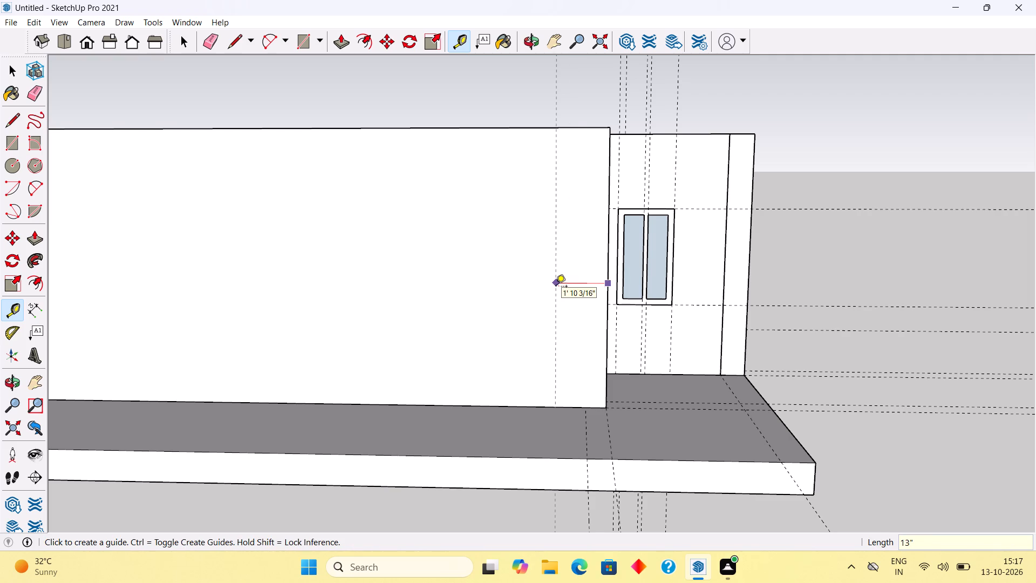
{"action": "double_click", "coordinate": [576, 290]}
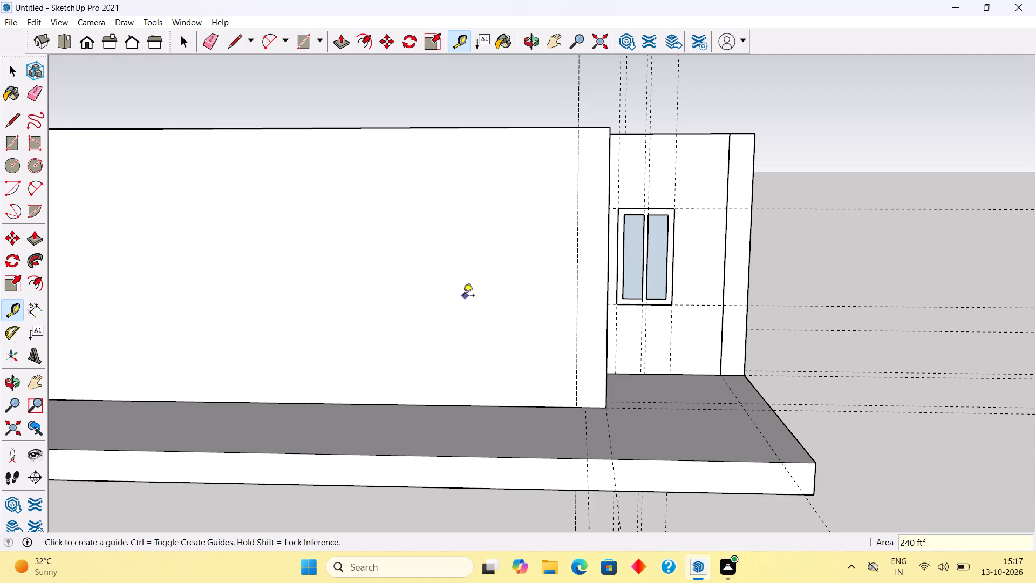
{"action": "key", "text": "t"}
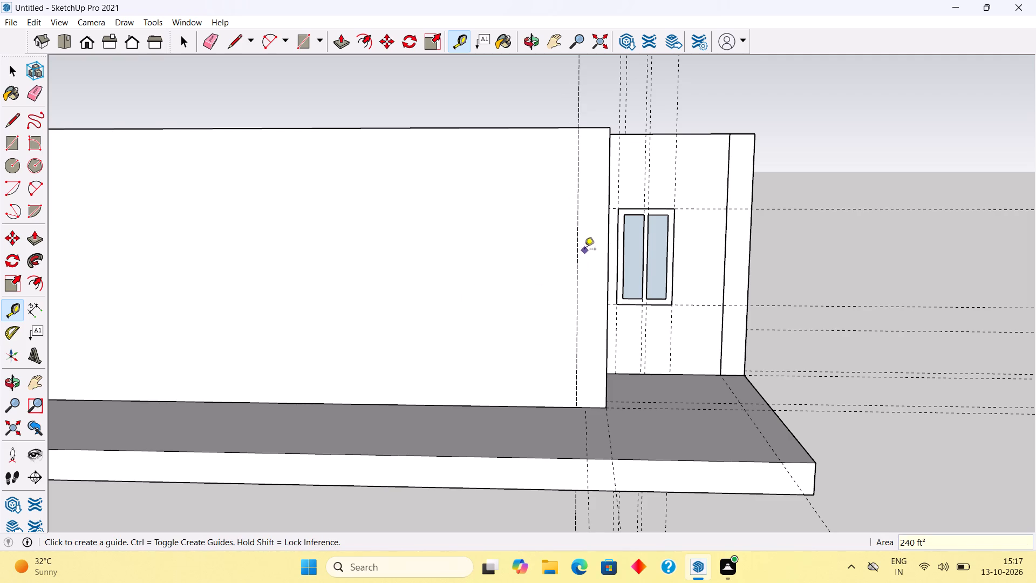
Place a second vertical guide on the front wall's outer face, 3' from the guide nearest its end edge.
{"action": "left_click", "coordinate": [578, 248]}
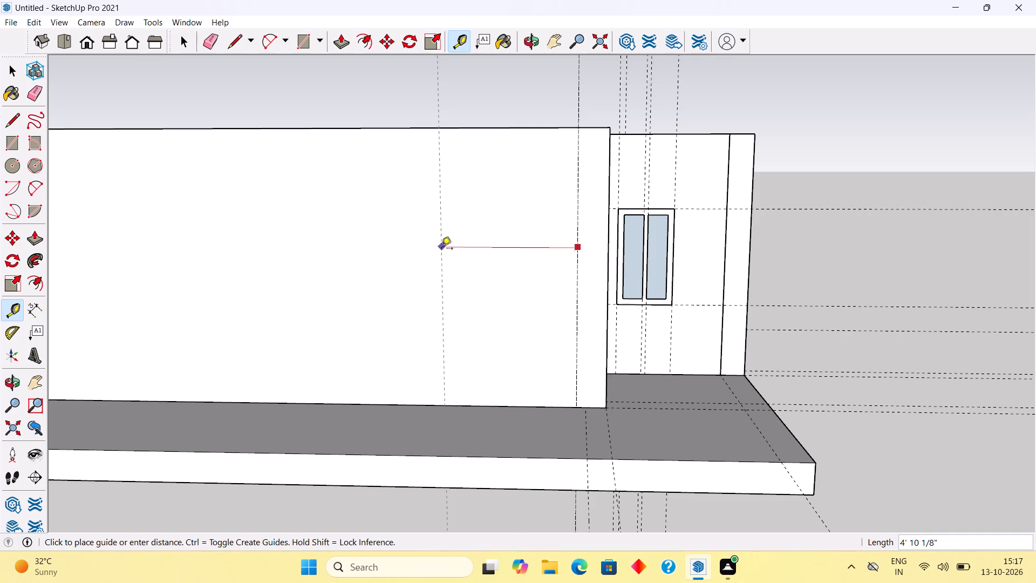
{"action": "type", "text": "3'"}
{"action": "key", "text": "Return"}
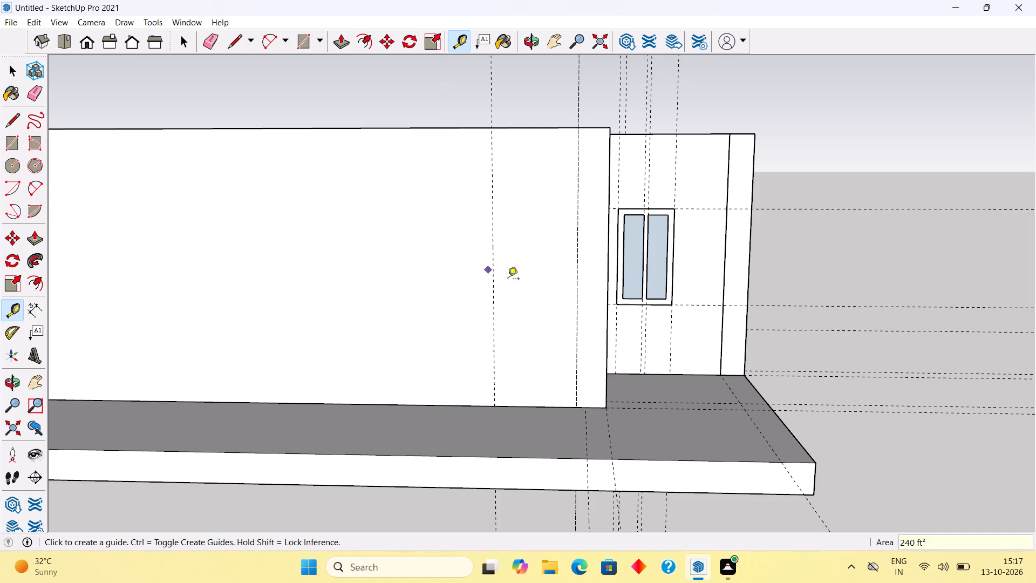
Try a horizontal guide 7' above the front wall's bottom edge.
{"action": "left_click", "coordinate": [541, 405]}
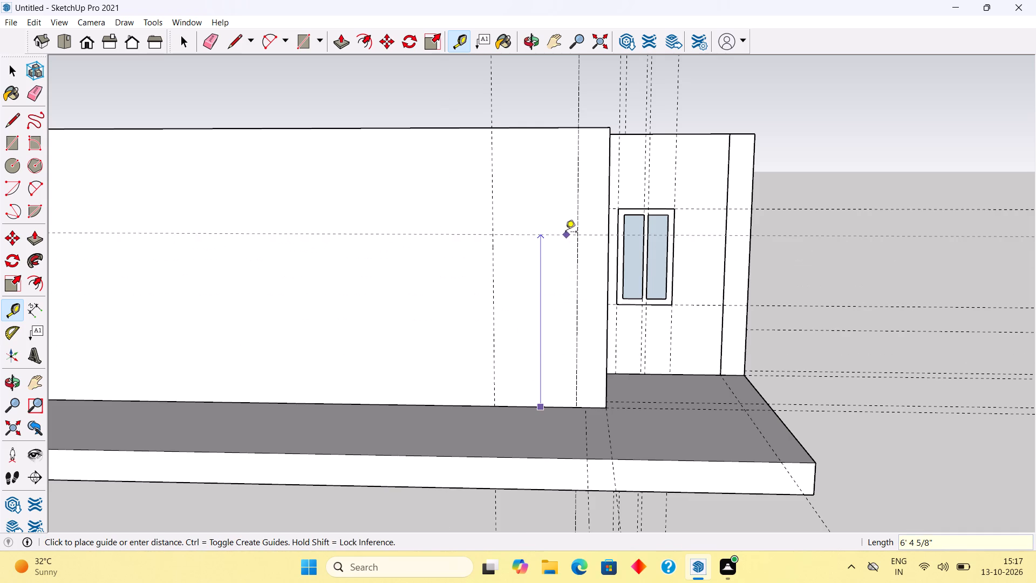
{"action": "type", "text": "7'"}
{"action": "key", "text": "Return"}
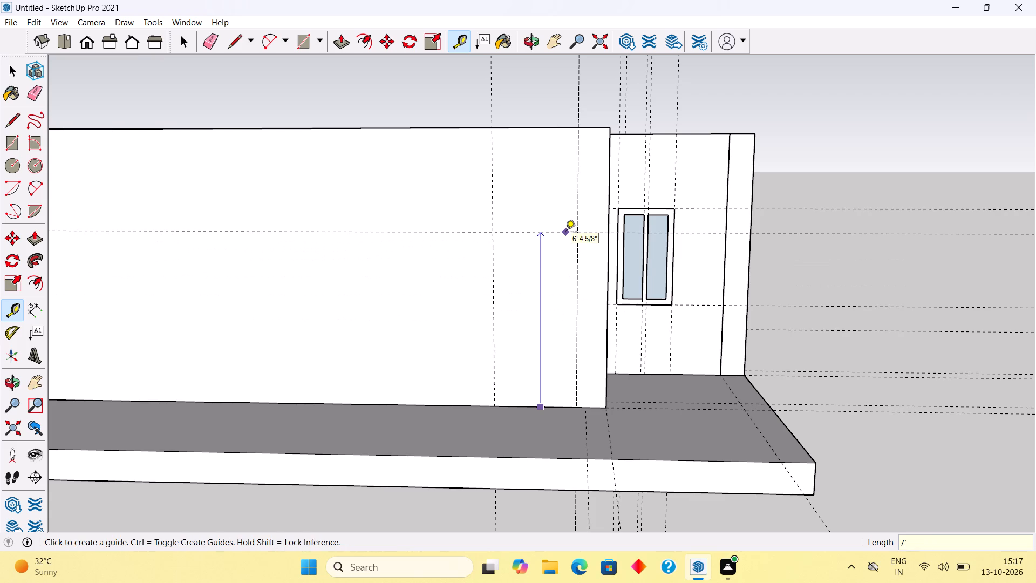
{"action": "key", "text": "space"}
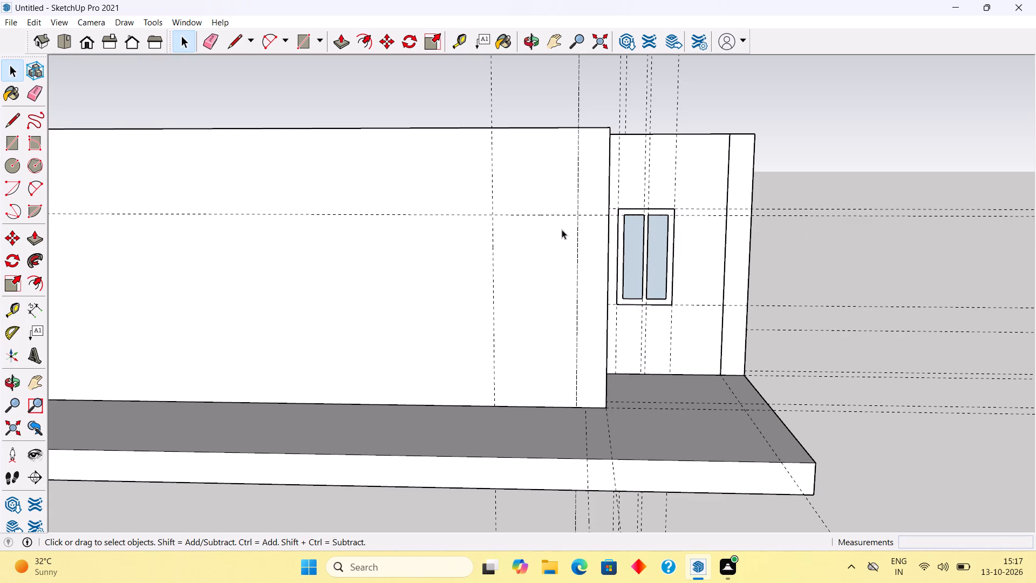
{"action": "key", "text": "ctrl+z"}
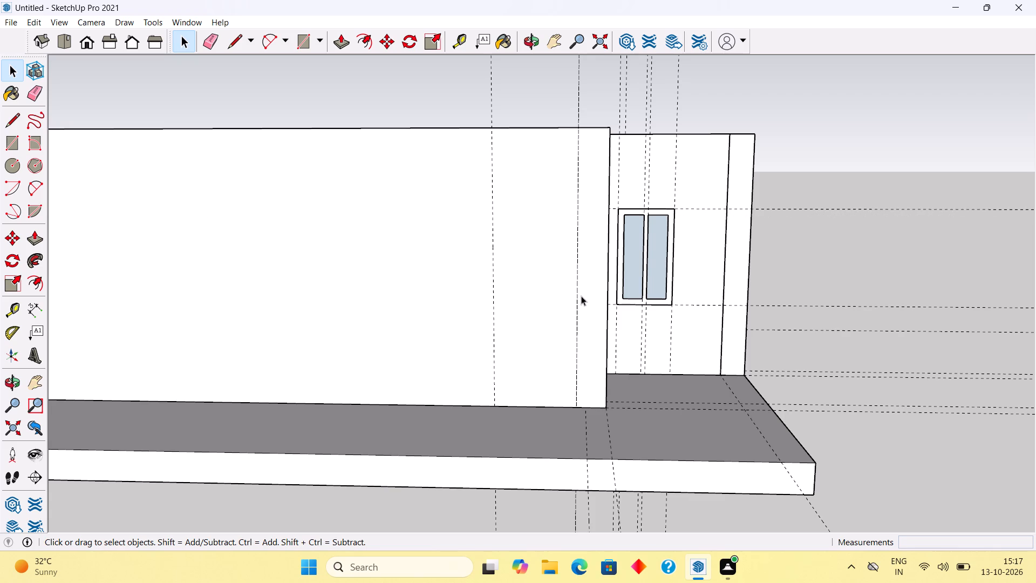
Place a horizontal guide on the front wall's outer face, 8' above its bottom edge.
{"action": "key", "text": "t"}
{"action": "left_click", "coordinate": [554, 408]}
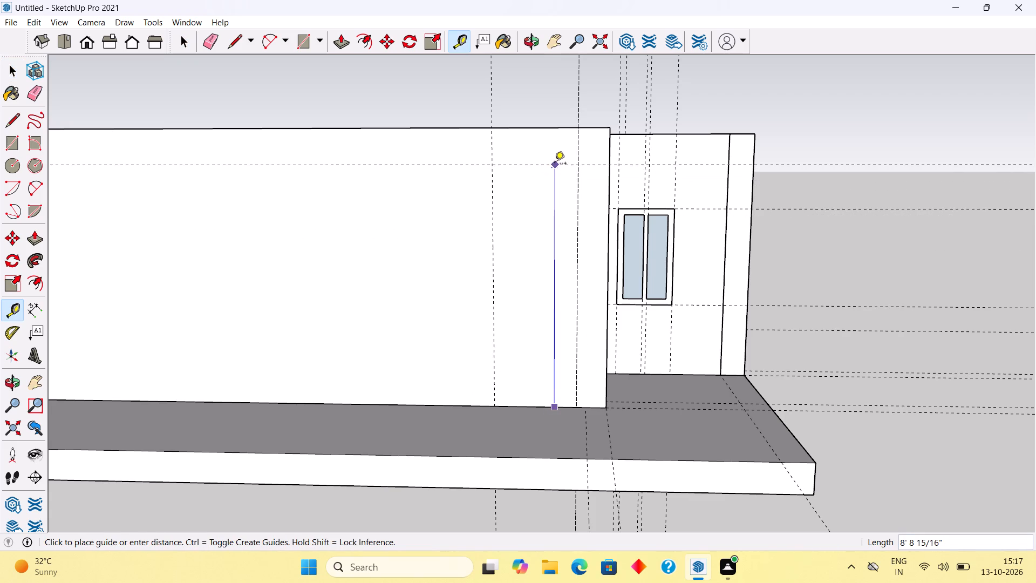
{"action": "type", "text": "8'"}
{"action": "key", "text": "Return"}
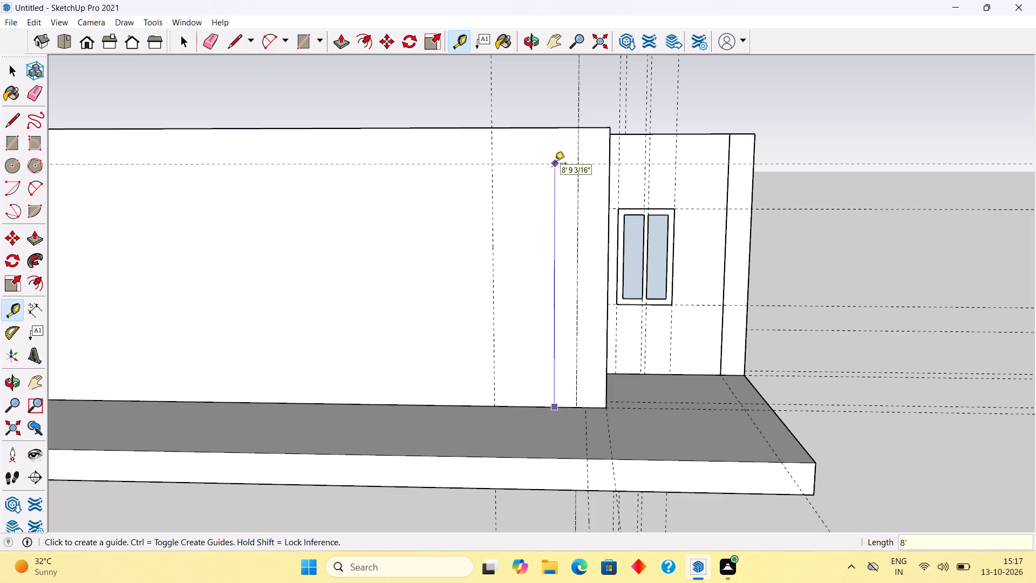
Inside the front wall group, draw a 3' by 8' door rectangle between the two vertical guides, from the horizontal guide to the slab.
{"action": "key", "text": "space"}
{"action": "triple_click", "coordinate": [561, 238]}
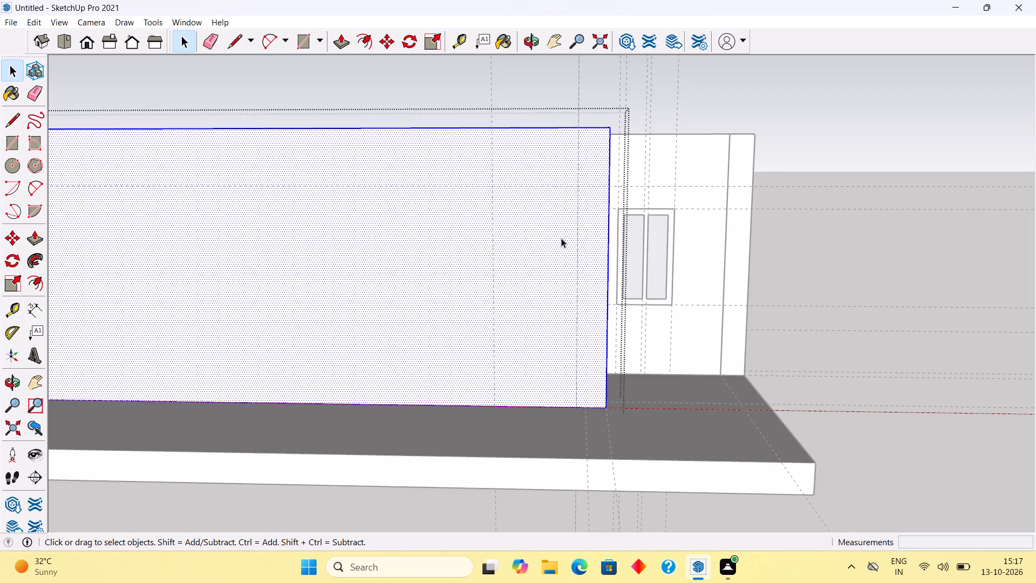
{"action": "key", "text": "r"}
{"action": "left_click", "coordinate": [492, 187]}
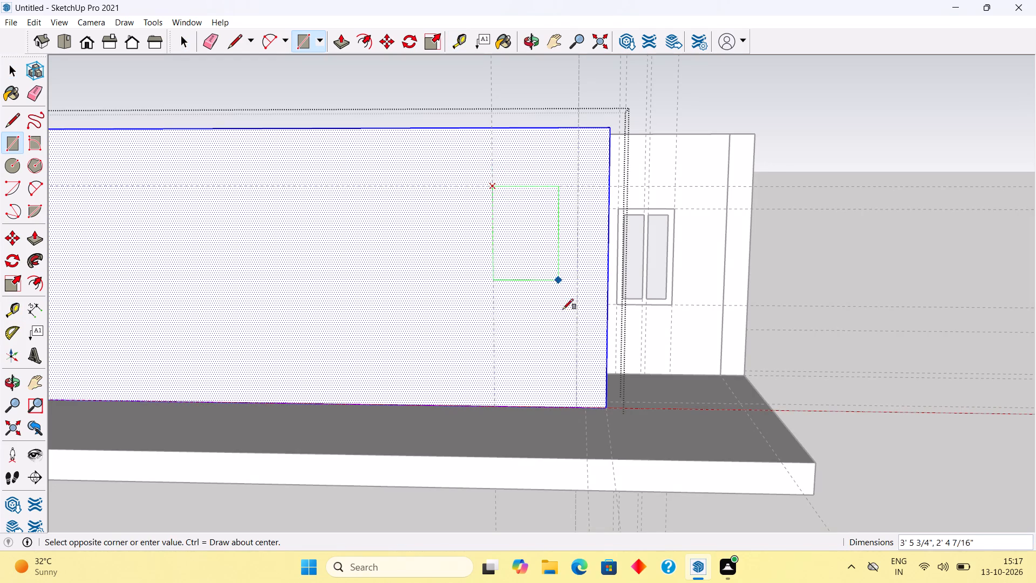
{"action": "left_click", "coordinate": [577, 404]}
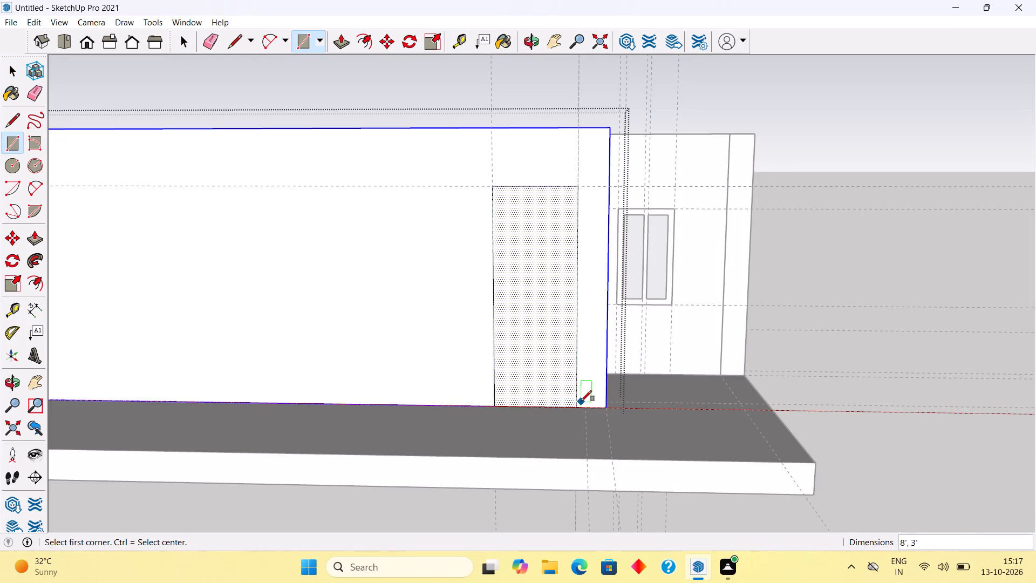
Push the door rectangle through the full thickness of the front wall to cut the opening, and leave the wall group.
{"action": "key", "text": "p"}
{"action": "left_click_drag", "start_coordinate": [555, 393], "coordinate": [545, 260]}
{"action": "middle_click_drag", "start_coordinate": [535, 287], "coordinate": [557, 325]}
{"action": "left_click", "coordinate": [473, 87]}
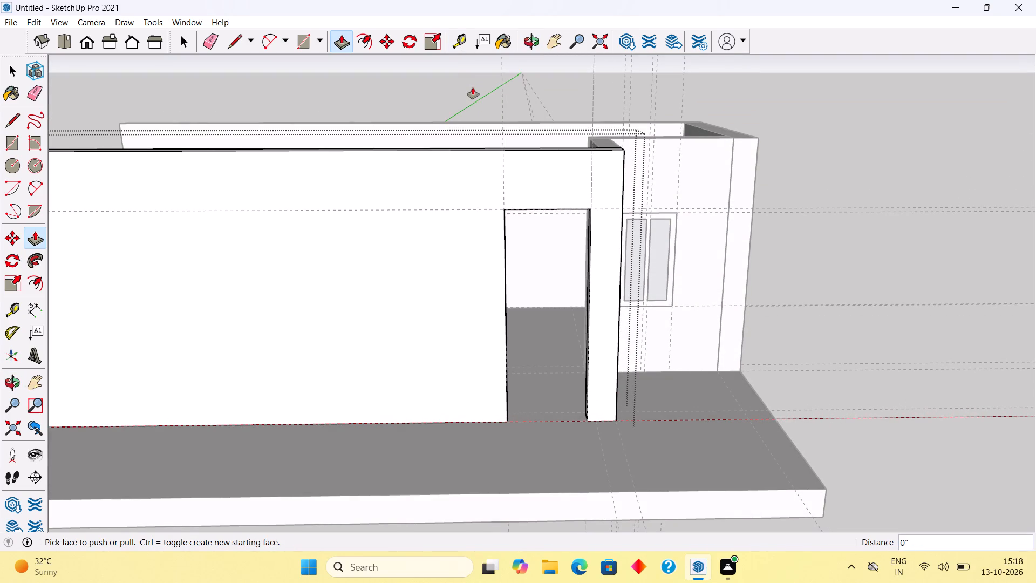
{"action": "key", "text": "space"}
{"action": "left_click", "coordinate": [473, 88]}
Draw a separate 3' by 8' rectangle outside the wall group, covering the door opening in the front wall.
{"action": "middle_click_drag", "start_coordinate": [540, 223], "coordinate": [529, 188]}
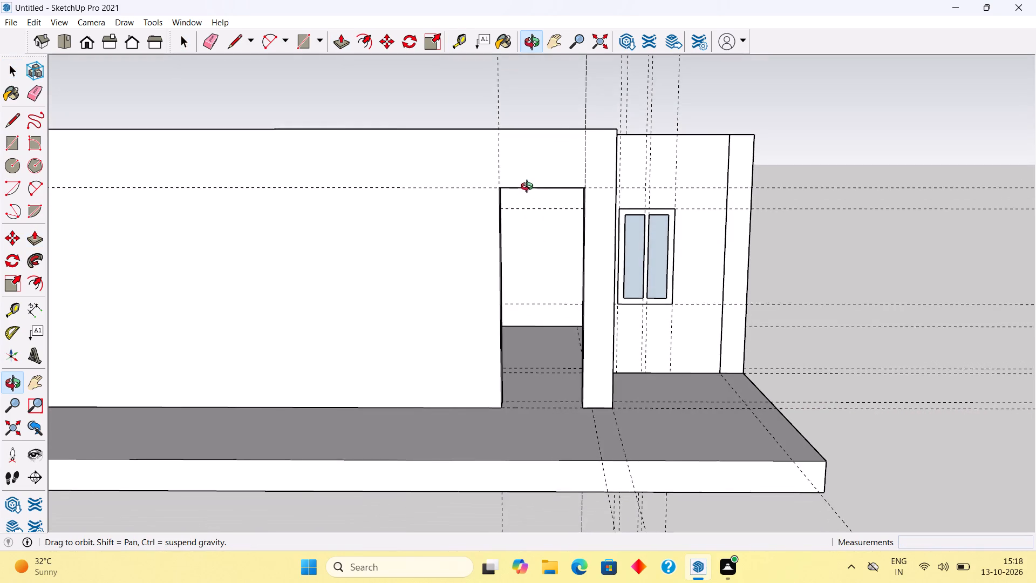
{"action": "middle_click_drag", "start_coordinate": [529, 188], "coordinate": [521, 180]}
{"action": "scroll", "coordinate": [524, 177], "scroll_direction": "up", "scroll_amount": 2}
{"action": "scroll", "coordinate": [557, 486], "scroll_direction": "up", "scroll_amount": 1}
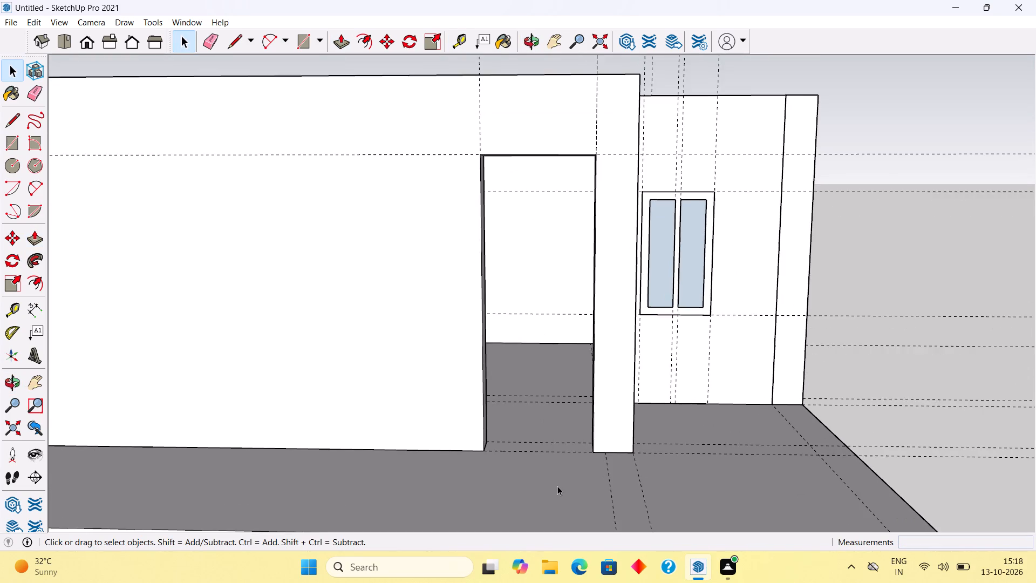
{"action": "scroll", "coordinate": [557, 486], "scroll_direction": "up", "scroll_amount": 2}
{"action": "key", "text": "r"}
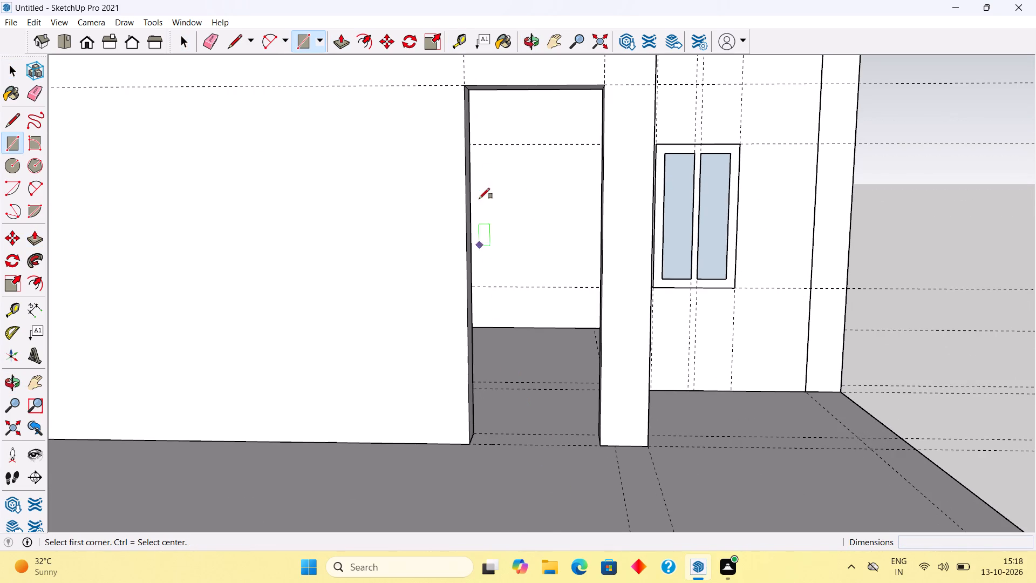
{"action": "left_click", "coordinate": [463, 87]}
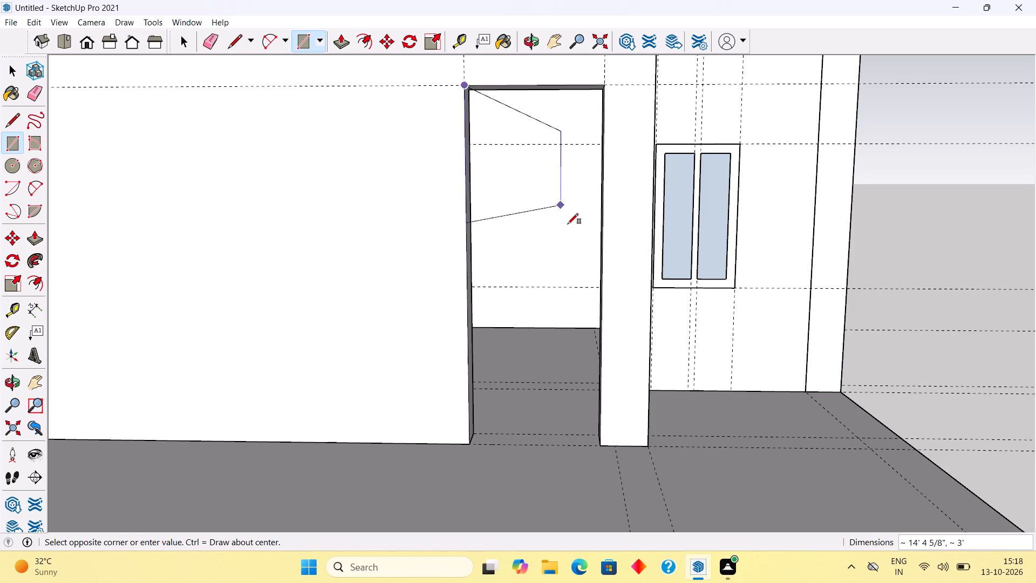
{"action": "left_click", "coordinate": [601, 448]}
Offset the door rectangle's outline 3" inward and delete the inner face, leaving a frame profile.
{"action": "key", "text": "f"}
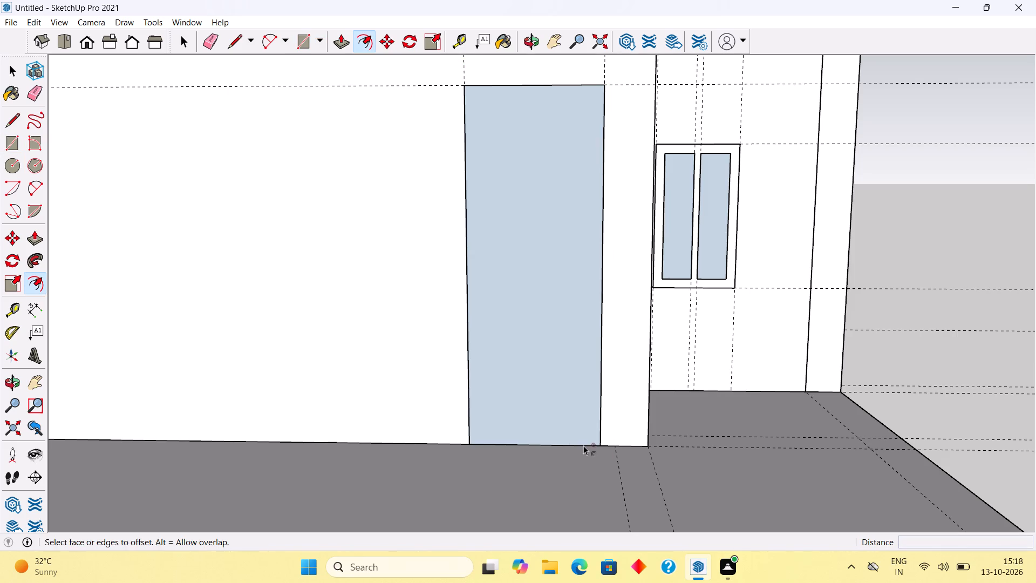
{"action": "left_click", "coordinate": [552, 443]}
{"action": "type", "text": "3\""}
{"action": "key", "text": "Return"}
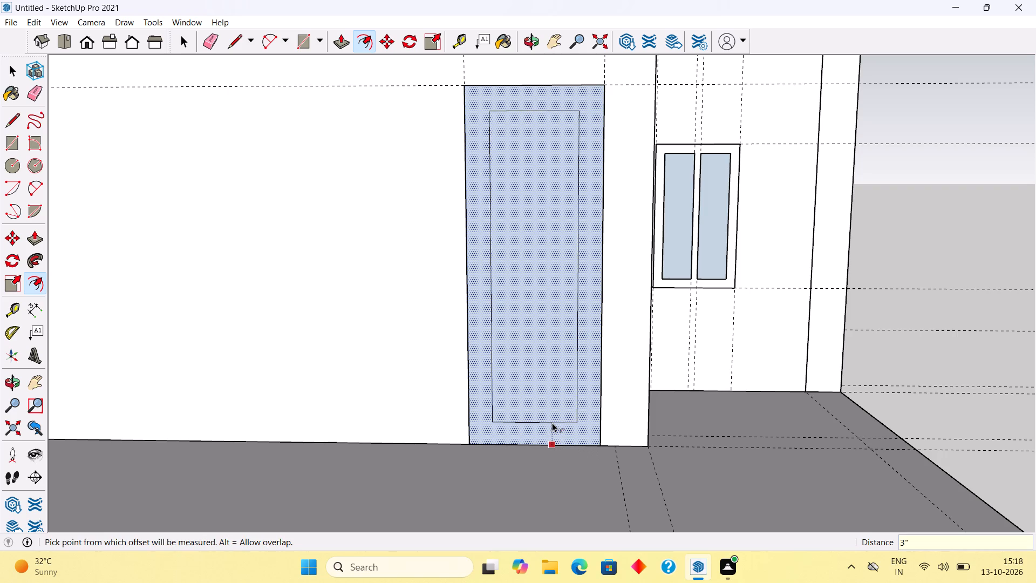
{"action": "key", "text": "space"}
{"action": "left_click", "coordinate": [551, 413]}
{"action": "key", "text": "Delete"}
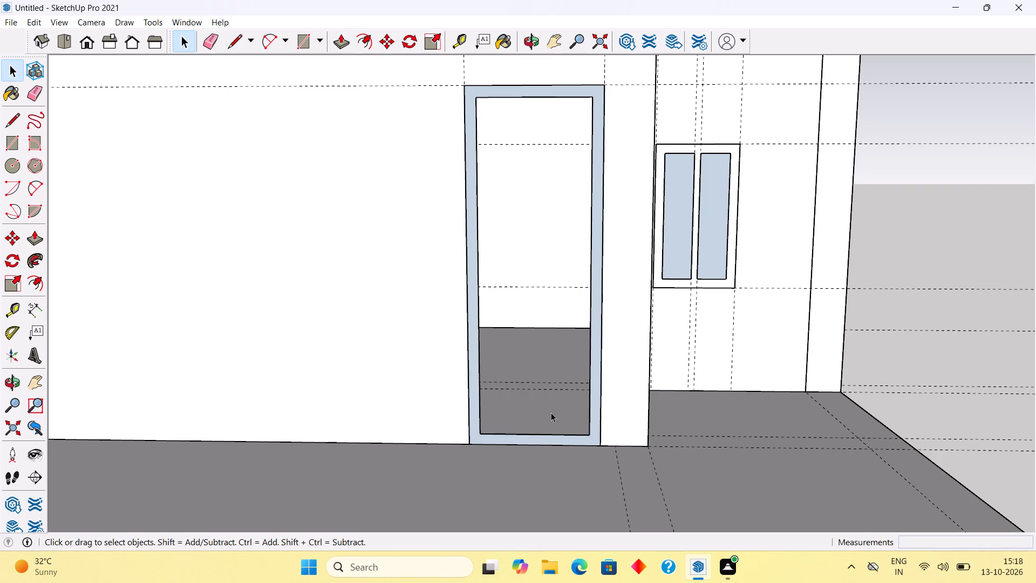
Extrude the door frame profile 3" outward from the wall.
{"action": "left_click", "coordinate": [594, 412]}
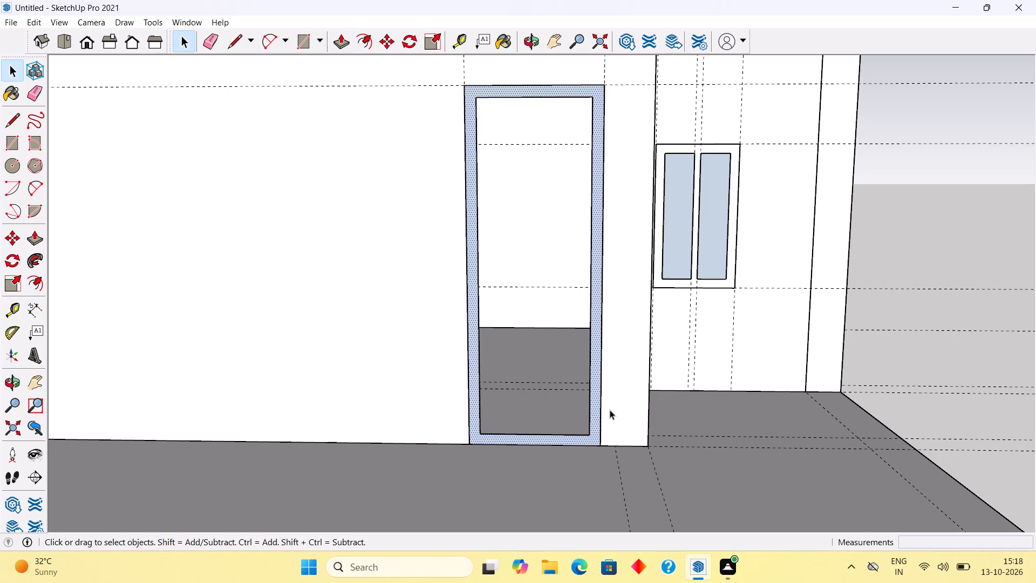
{"action": "key", "text": "p"}
{"action": "left_click", "coordinate": [610, 410]}
{"action": "key", "text": "space"}
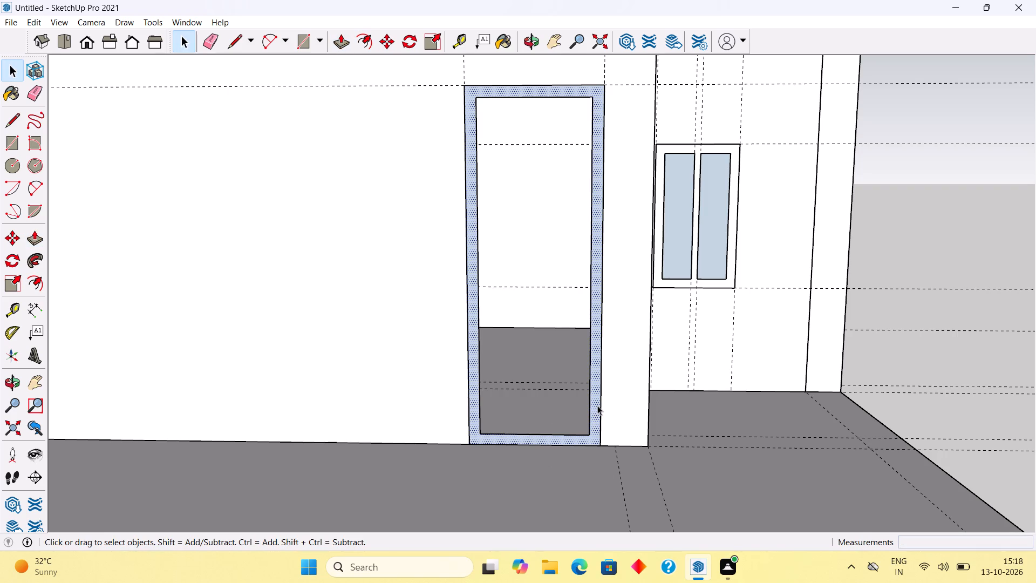
{"action": "key", "text": "p"}
{"action": "left_click", "coordinate": [596, 402]}
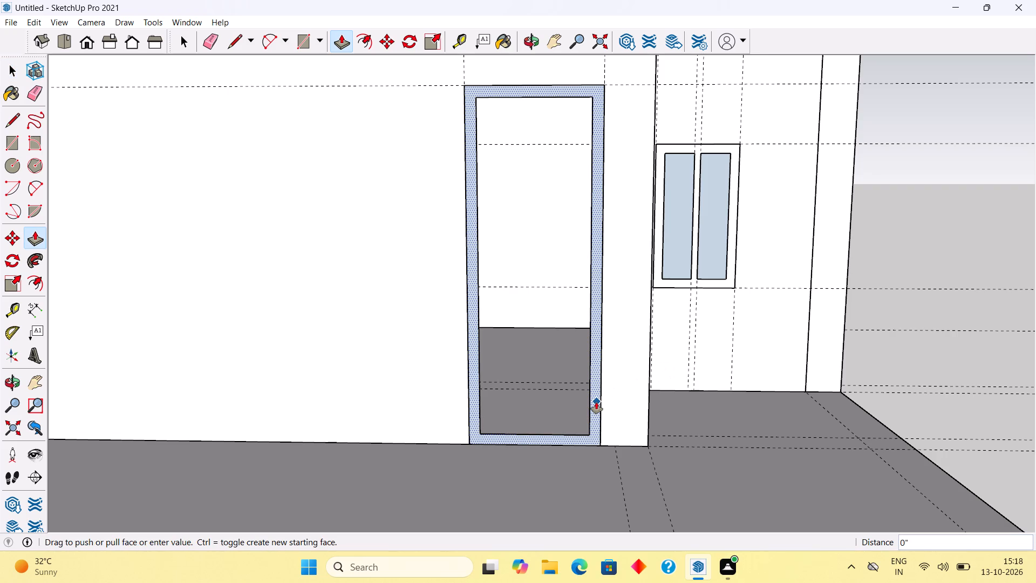
{"action": "type", "text": "3\""}
{"action": "key", "text": "Return"}
{"action": "key", "text": "space"}
Make the whole door frame a group.
{"action": "middle_click_drag", "start_coordinate": [601, 391], "coordinate": [418, 385]}
{"action": "triple_click", "coordinate": [499, 417]}
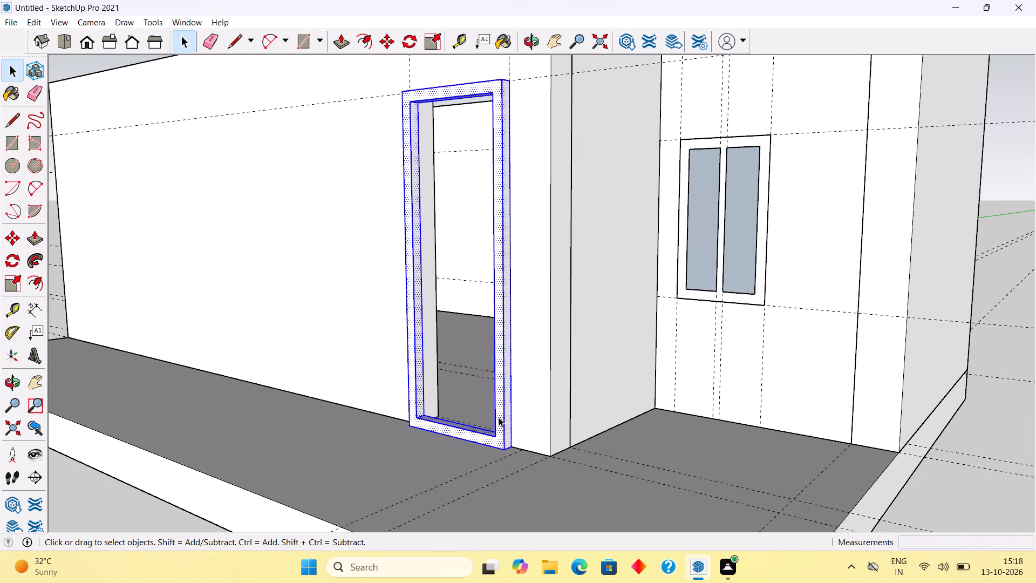
{"action": "right_click", "coordinate": [499, 417]}
{"action": "left_click", "coordinate": [529, 325]}
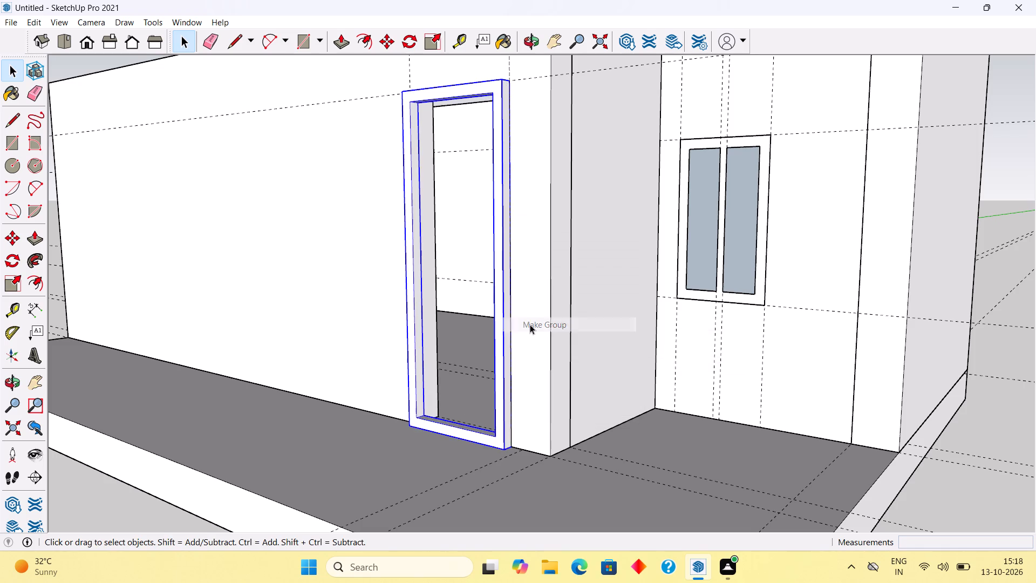
{"action": "scroll", "coordinate": [530, 324], "scroll_direction": "down", "scroll_amount": 5}
{"action": "left_click", "coordinate": [391, 520]}
Move the door frame group by its outer bottom corner to the opening's corner, flush with the front wall's outer face.
{"action": "scroll", "coordinate": [494, 358], "scroll_direction": "up", "scroll_amount": 2}
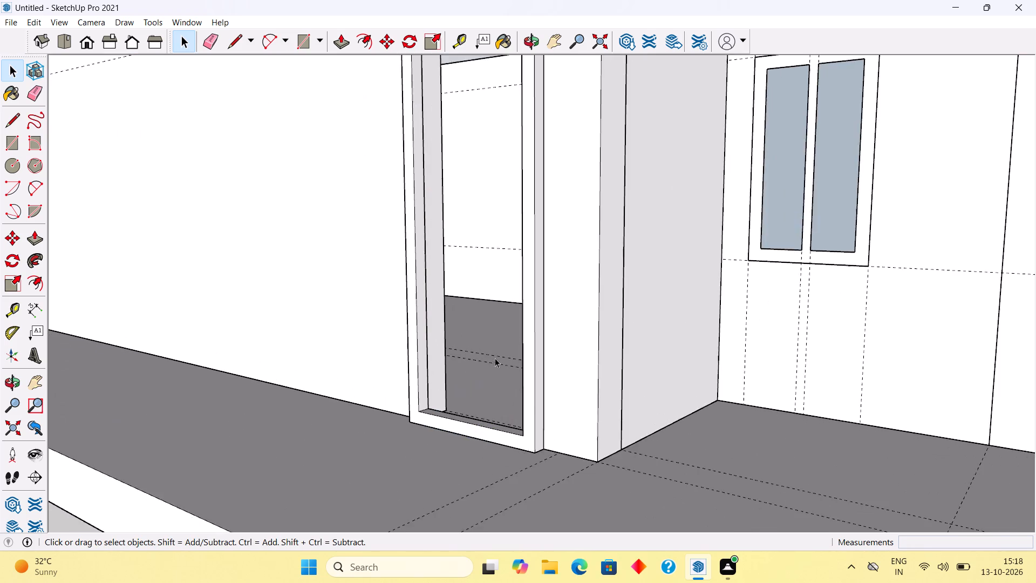
{"action": "scroll", "coordinate": [495, 358], "scroll_direction": "up", "scroll_amount": 10}
{"action": "key", "text": "m"}
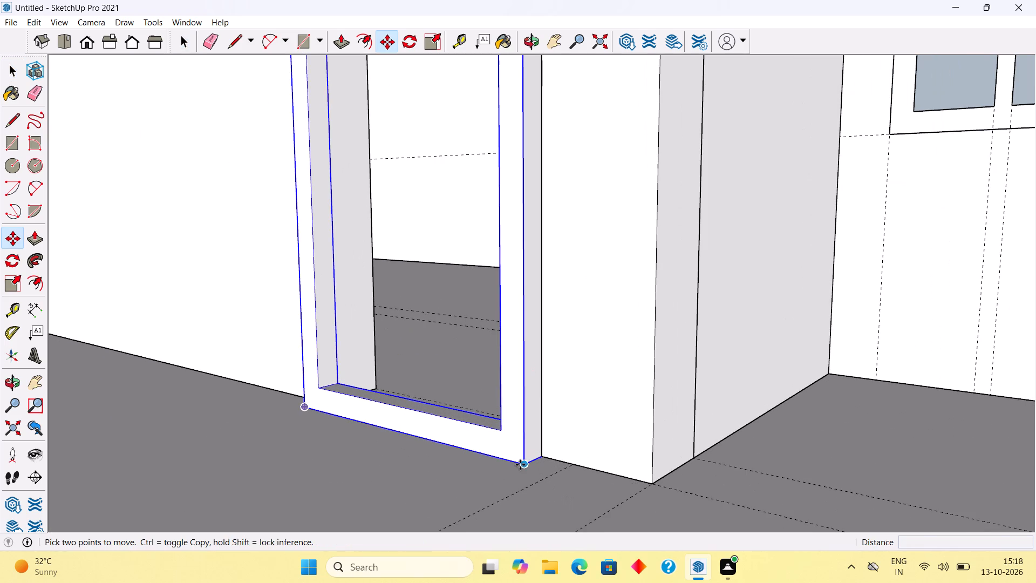
{"action": "left_click", "coordinate": [520, 465]}
{"action": "scroll", "coordinate": [535, 457], "scroll_direction": "up", "scroll_amount": 1}
{"action": "left_click", "coordinate": [538, 453]}
{"action": "key", "text": "space"}
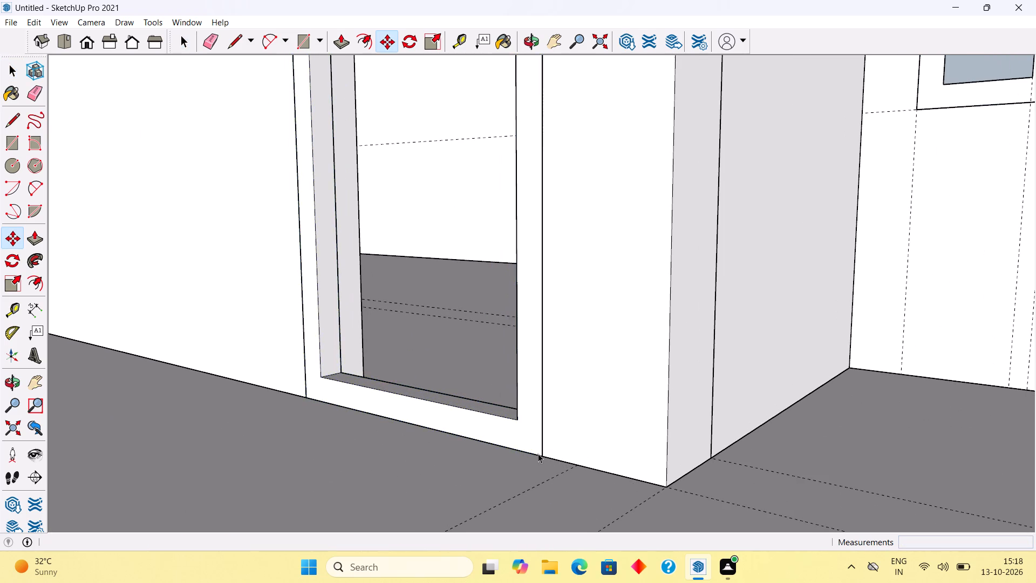
Draw a 2' 6" by 7' 6" door panel rectangle filling the inside of the door frame.
{"action": "scroll", "coordinate": [538, 453], "scroll_direction": "down", "scroll_amount": 20}
{"action": "scroll", "coordinate": [538, 453], "scroll_direction": "down", "scroll_amount": 3}
{"action": "middle_click_drag", "start_coordinate": [507, 455], "coordinate": [733, 459]}
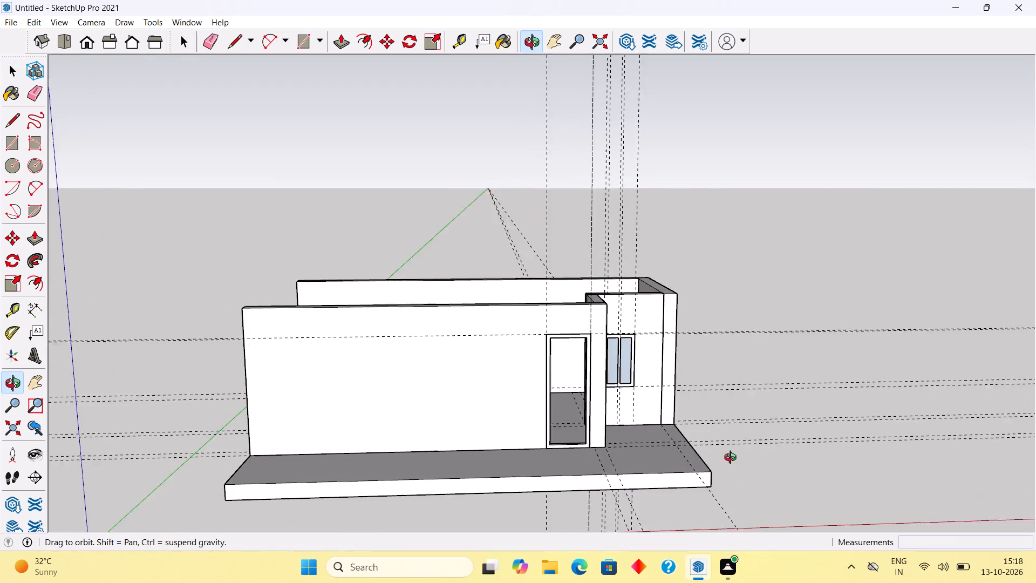
{"action": "middle_click_drag", "start_coordinate": [733, 459], "coordinate": [733, 458]}
{"action": "scroll", "coordinate": [581, 433], "scroll_direction": "up", "scroll_amount": 5}
{"action": "scroll", "coordinate": [593, 513], "scroll_direction": "up", "scroll_amount": 9}
{"action": "scroll", "coordinate": [582, 482], "scroll_direction": "down", "scroll_amount": 3}
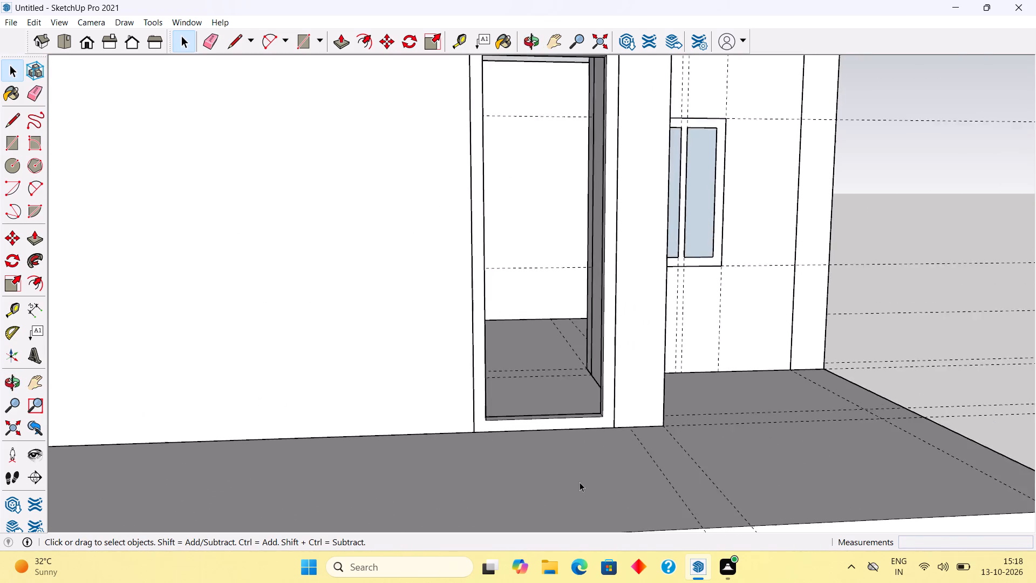
{"action": "scroll", "coordinate": [580, 482], "scroll_direction": "down", "scroll_amount": 1}
{"action": "middle_click_drag", "start_coordinate": [560, 473], "coordinate": [524, 466]}
{"action": "scroll", "coordinate": [517, 455], "scroll_direction": "up", "scroll_amount": 2}
{"action": "scroll", "coordinate": [524, 466], "scroll_direction": "down", "scroll_amount": 3}
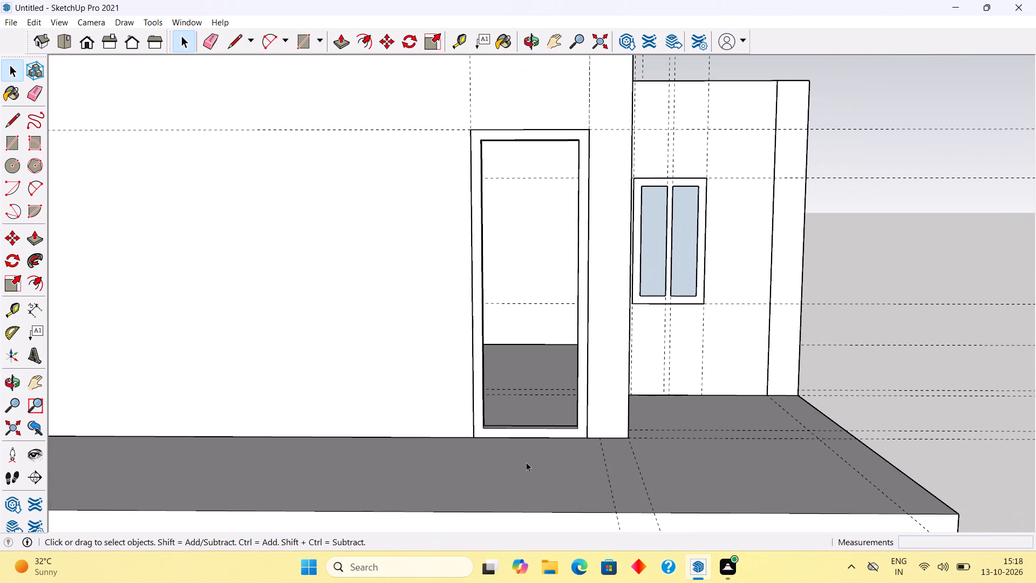
{"action": "middle_click_drag", "start_coordinate": [558, 426], "coordinate": [567, 453]}
{"action": "scroll", "coordinate": [567, 453], "scroll_direction": "up", "scroll_amount": 1}
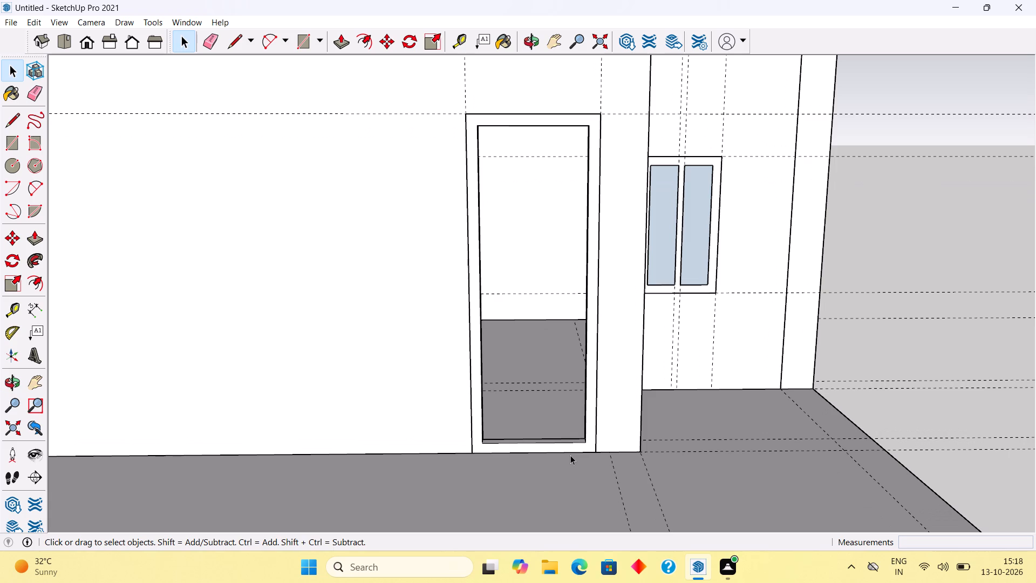
{"action": "key", "text": "r"}
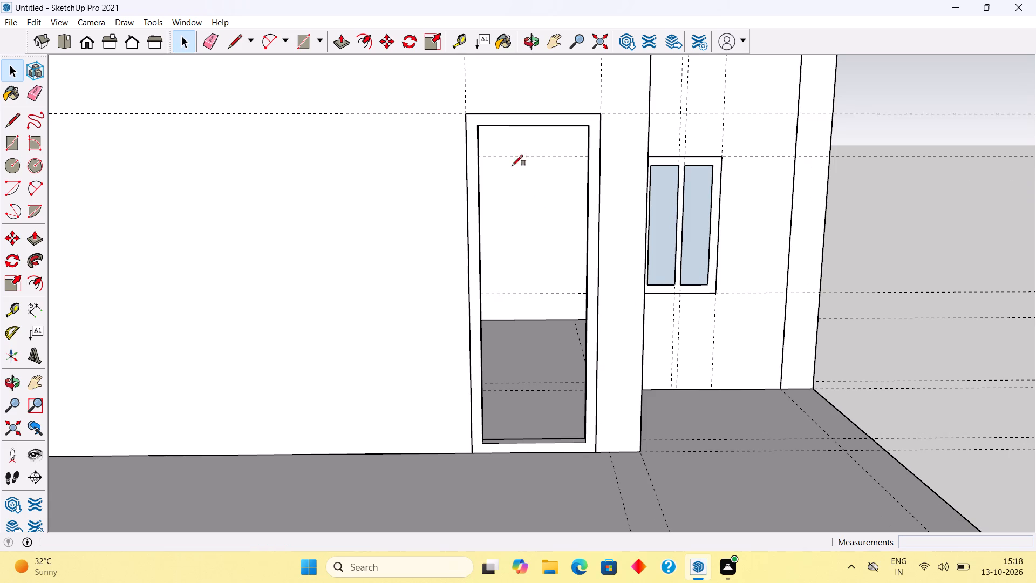
{"action": "left_click", "coordinate": [483, 125]}
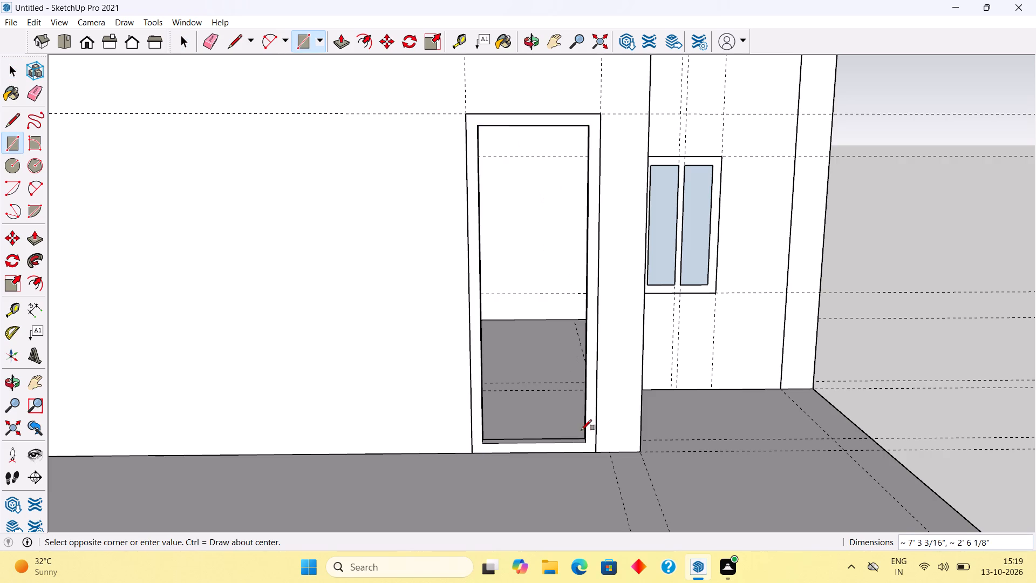
{"action": "left_click", "coordinate": [584, 442]}
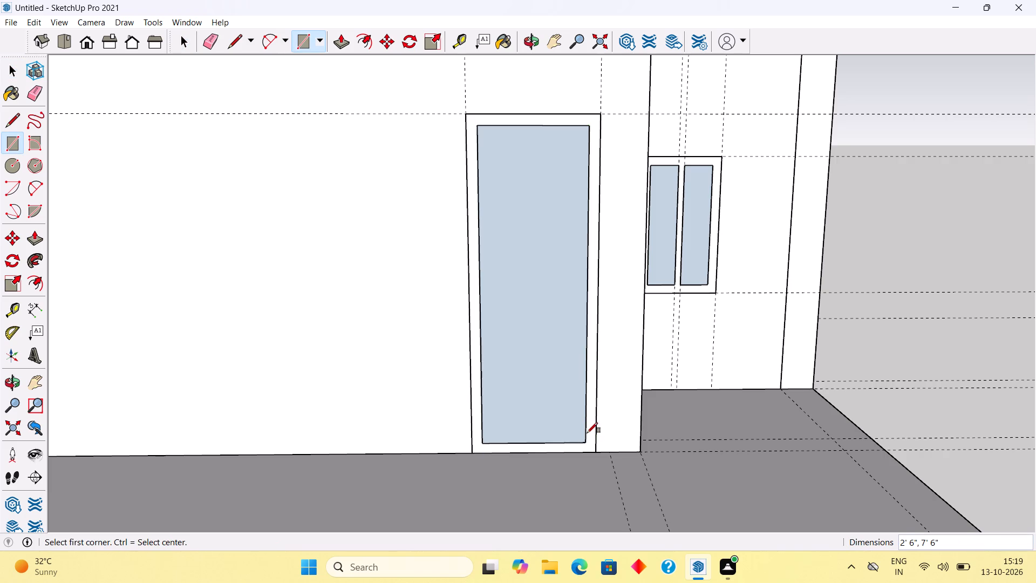
Extrude the door panel face 2" with Push/Pull.
{"action": "key", "text": "p"}
{"action": "left_click", "coordinate": [535, 396]}
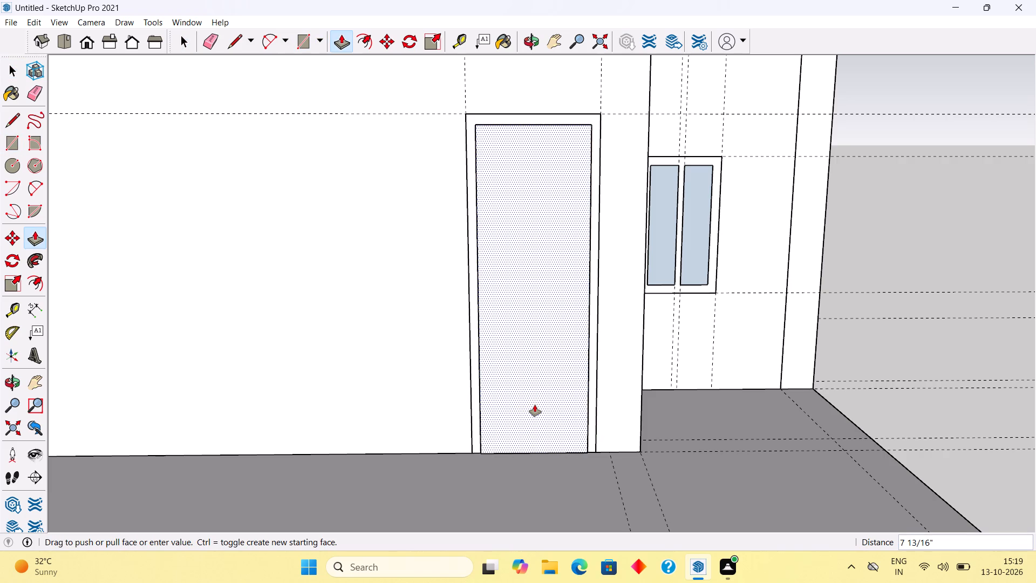
{"action": "type", "text": "2\""}
{"action": "key", "text": "Return"}
{"action": "key", "text": "space"}
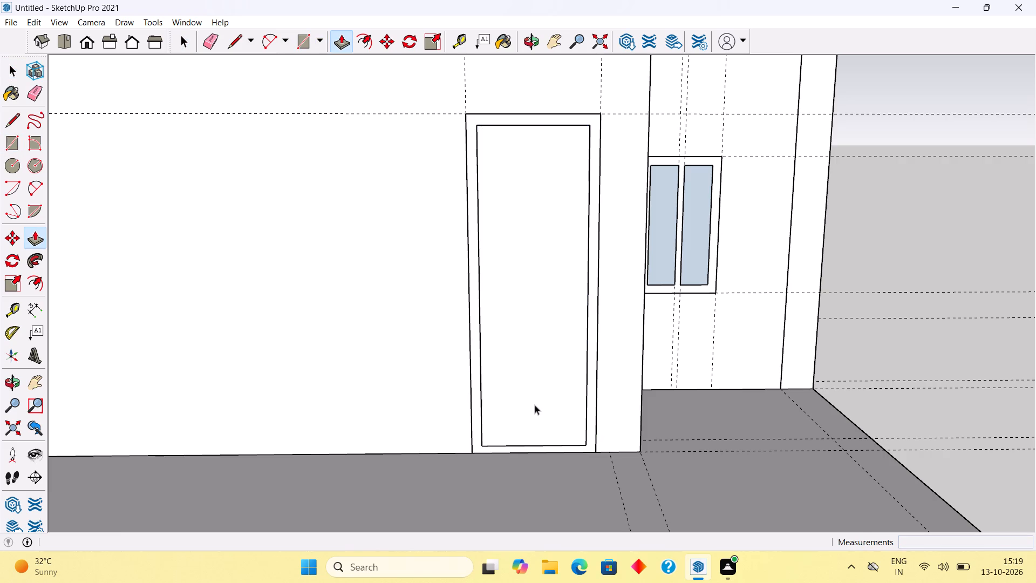
Make the whole extruded door panel, with all its connected faces and edges, a group.
{"action": "triple_click", "coordinate": [535, 405]}
{"action": "right_click", "coordinate": [535, 405]}
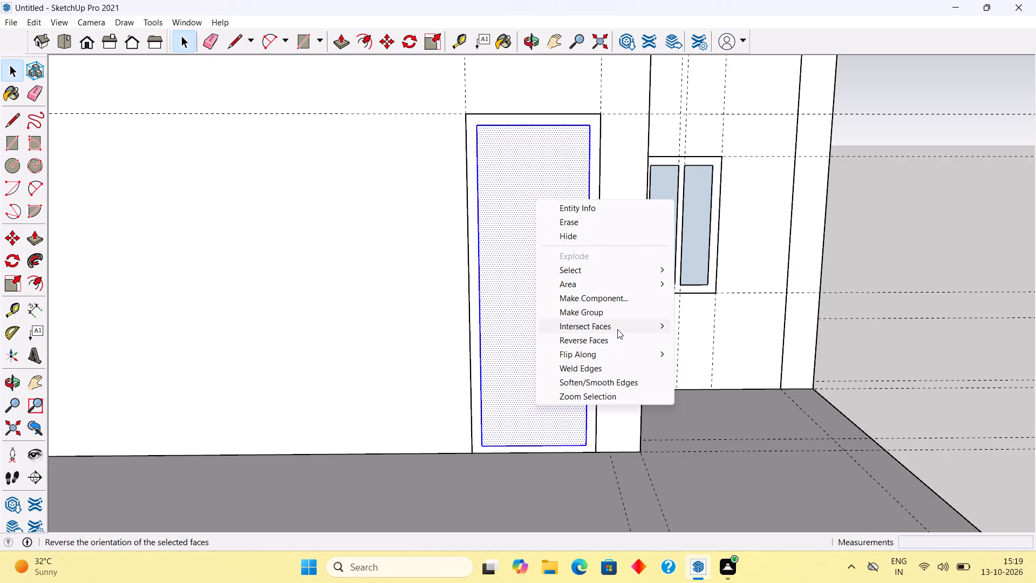
{"action": "left_click", "coordinate": [617, 310]}
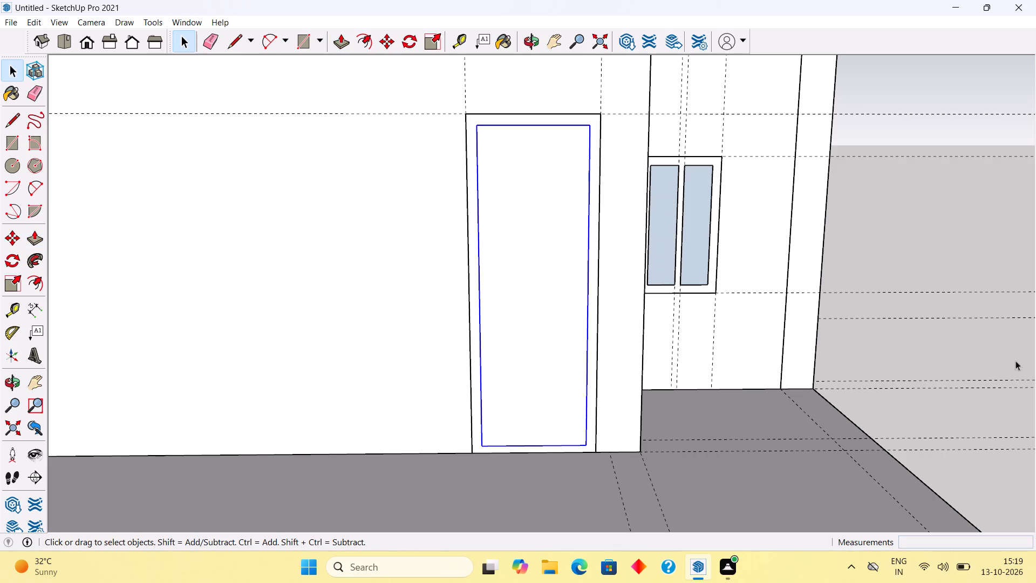
{"action": "left_click", "coordinate": [928, 369]}
Open the door panel group and offset its front face outline 8" inward.
{"action": "middle_click_drag", "start_coordinate": [649, 369], "coordinate": [435, 355]}
{"action": "scroll", "coordinate": [440, 435], "scroll_direction": "up", "scroll_amount": 3}
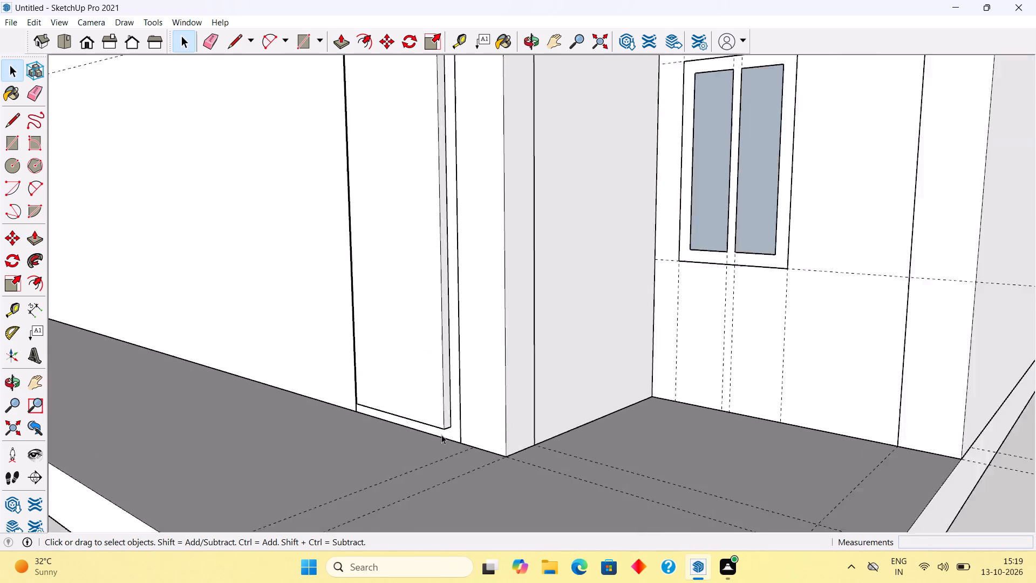
{"action": "scroll", "coordinate": [441, 435], "scroll_direction": "up", "scroll_amount": 2}
{"action": "scroll", "coordinate": [443, 421], "scroll_direction": "down", "scroll_amount": 8}
{"action": "middle_click_drag", "start_coordinate": [406, 415], "coordinate": [668, 438]}
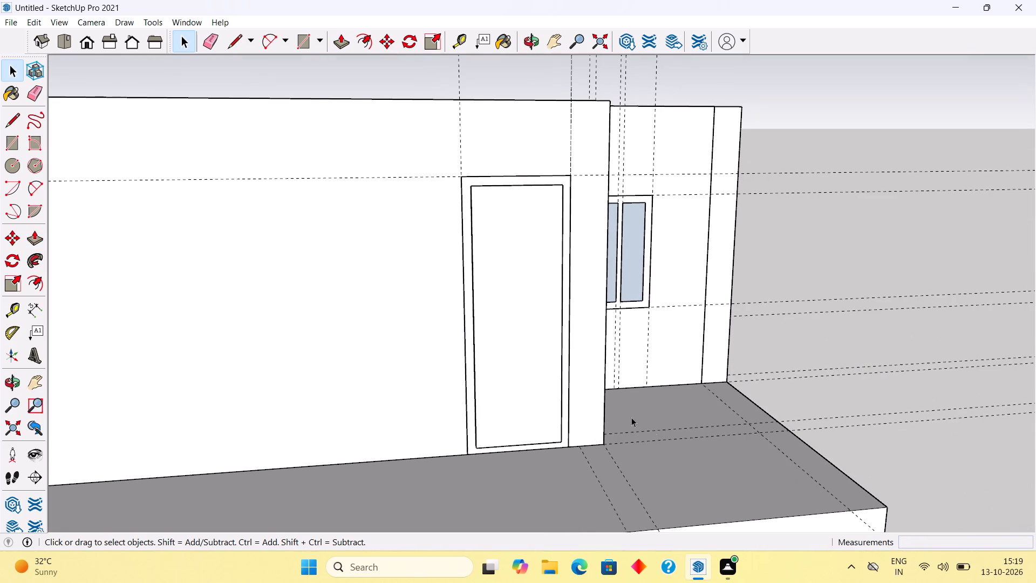
{"action": "key", "text": "t"}
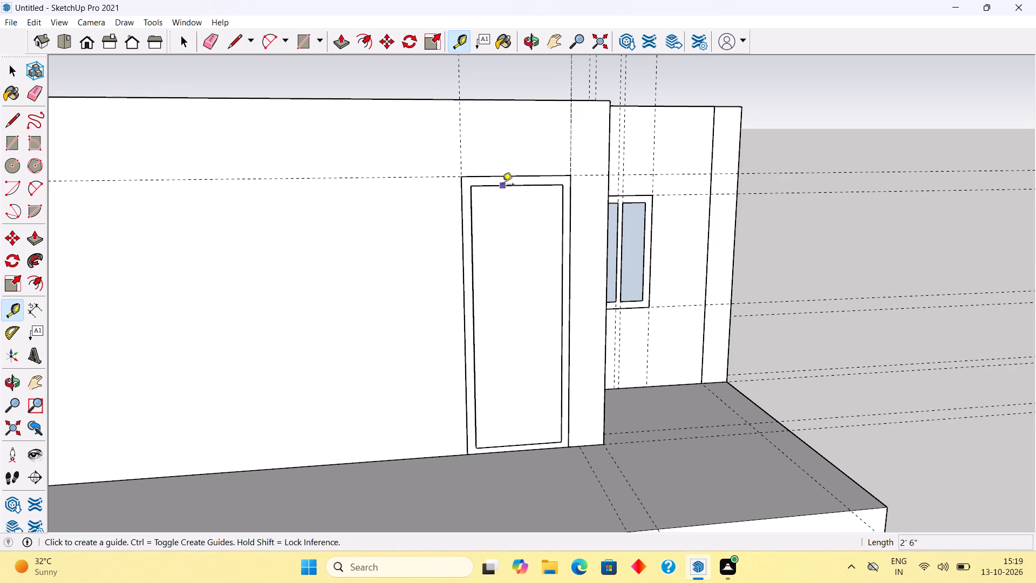
{"action": "key", "text": "space"}
{"action": "type", "text": "f"}
{"action": "key", "text": "space"}
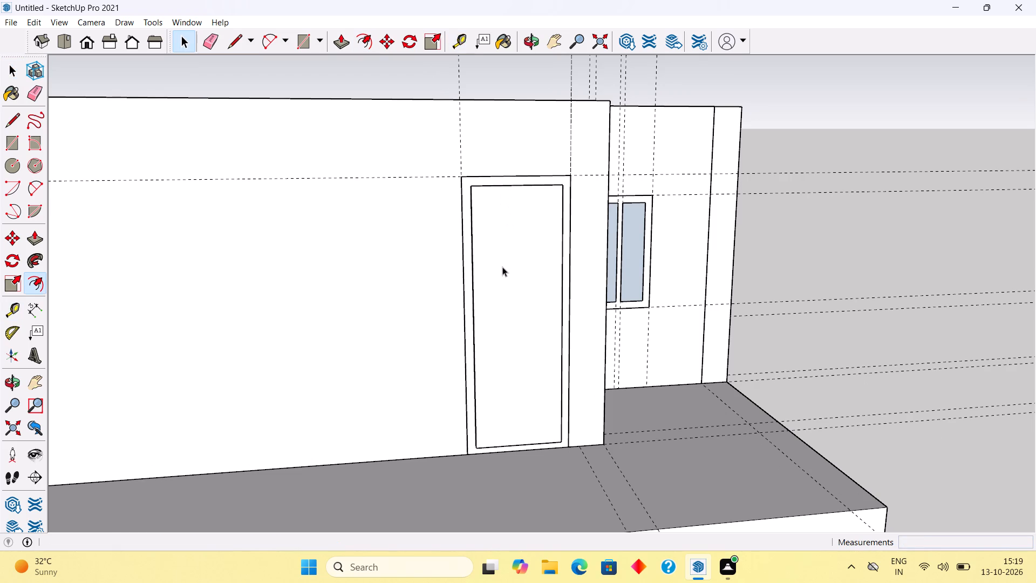
{"action": "triple_click", "coordinate": [502, 267]}
{"action": "key", "text": "f"}
{"action": "left_click", "coordinate": [487, 269]}
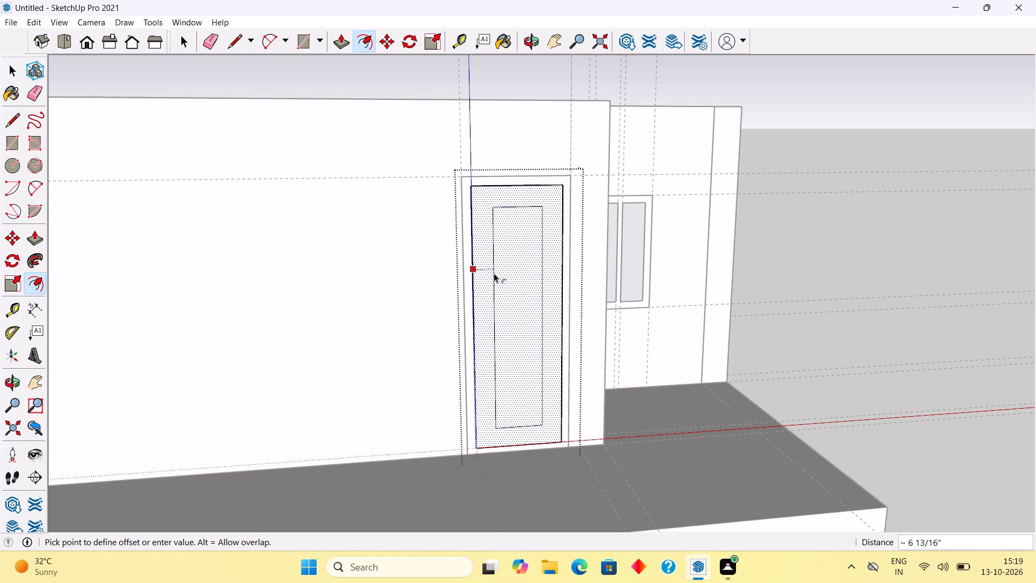
{"action": "type", "text": "8\""}
{"action": "key", "text": "Return"}
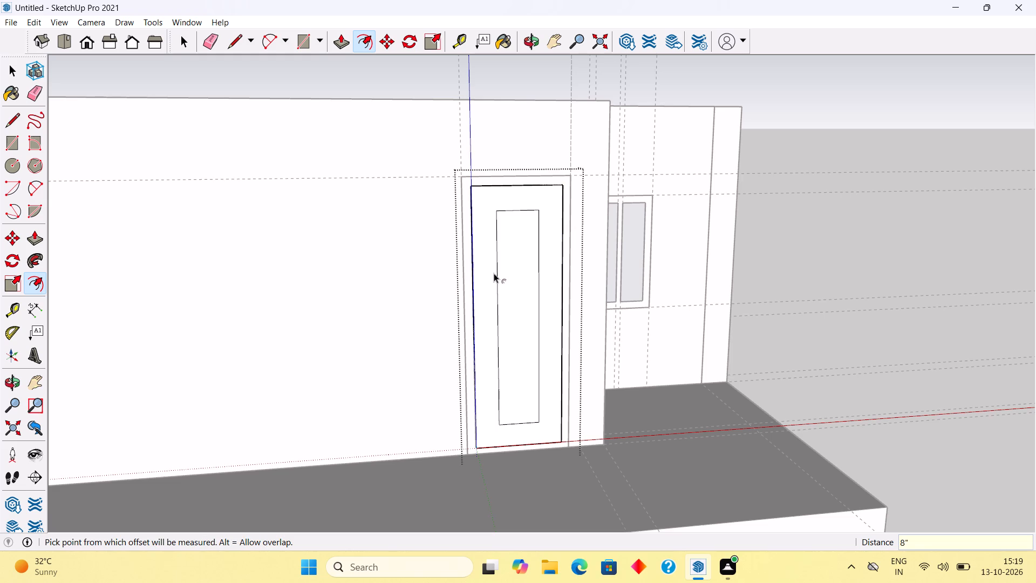
{"action": "key", "text": "space"}
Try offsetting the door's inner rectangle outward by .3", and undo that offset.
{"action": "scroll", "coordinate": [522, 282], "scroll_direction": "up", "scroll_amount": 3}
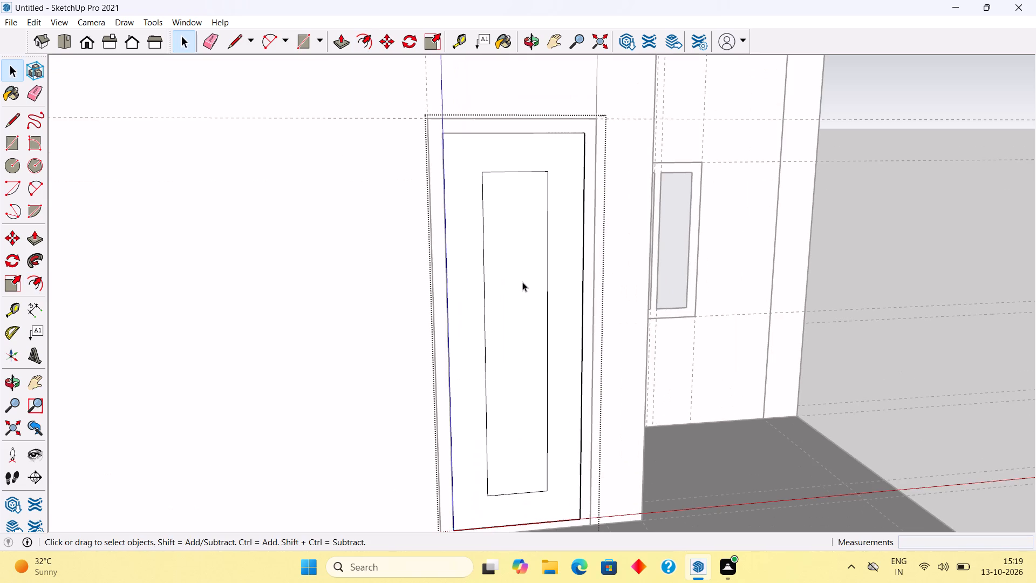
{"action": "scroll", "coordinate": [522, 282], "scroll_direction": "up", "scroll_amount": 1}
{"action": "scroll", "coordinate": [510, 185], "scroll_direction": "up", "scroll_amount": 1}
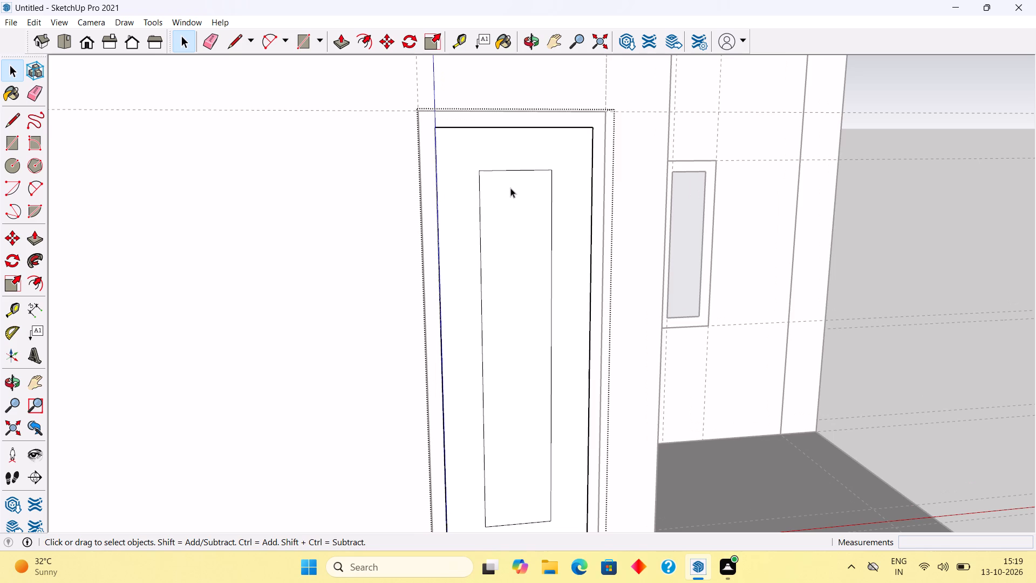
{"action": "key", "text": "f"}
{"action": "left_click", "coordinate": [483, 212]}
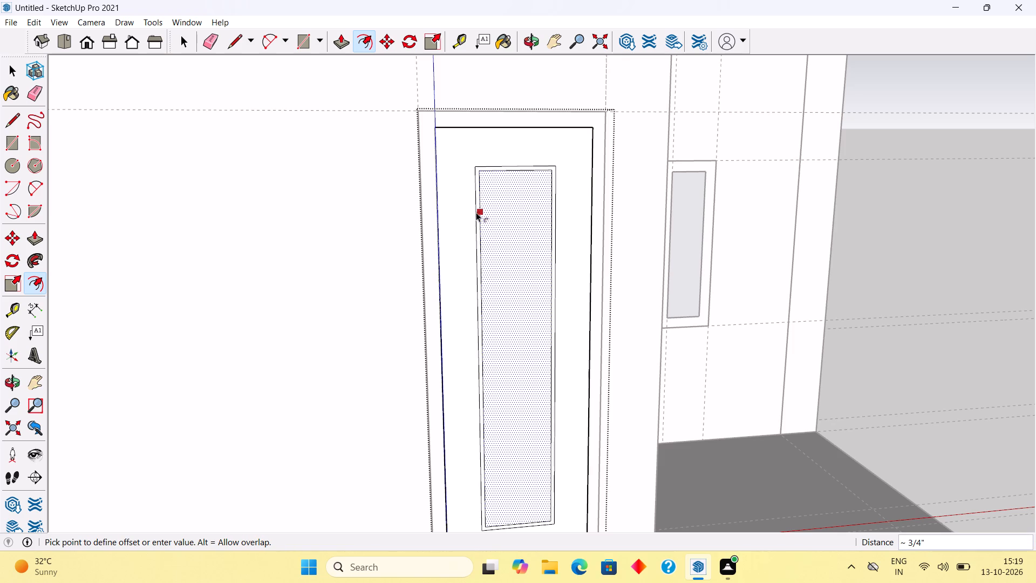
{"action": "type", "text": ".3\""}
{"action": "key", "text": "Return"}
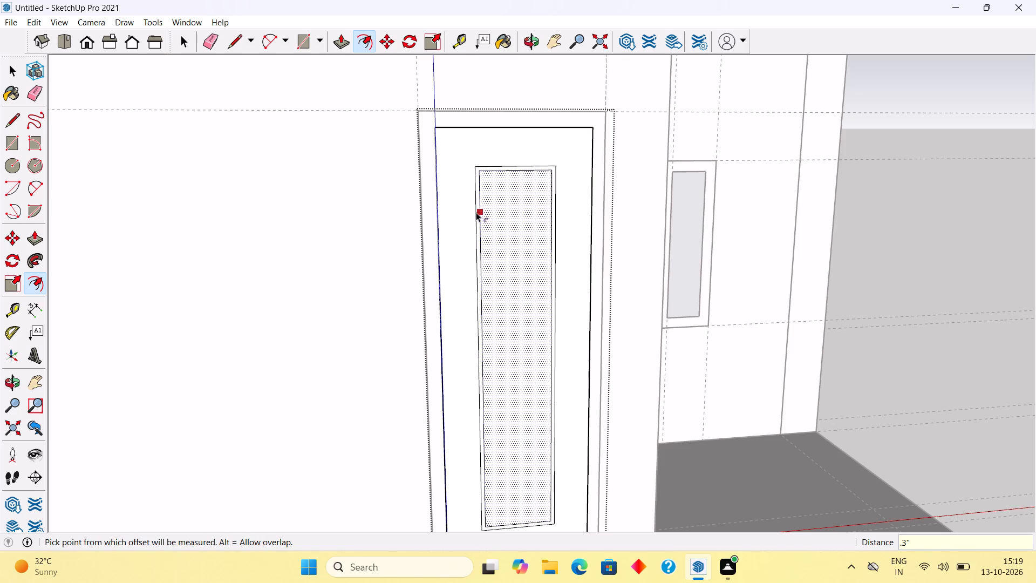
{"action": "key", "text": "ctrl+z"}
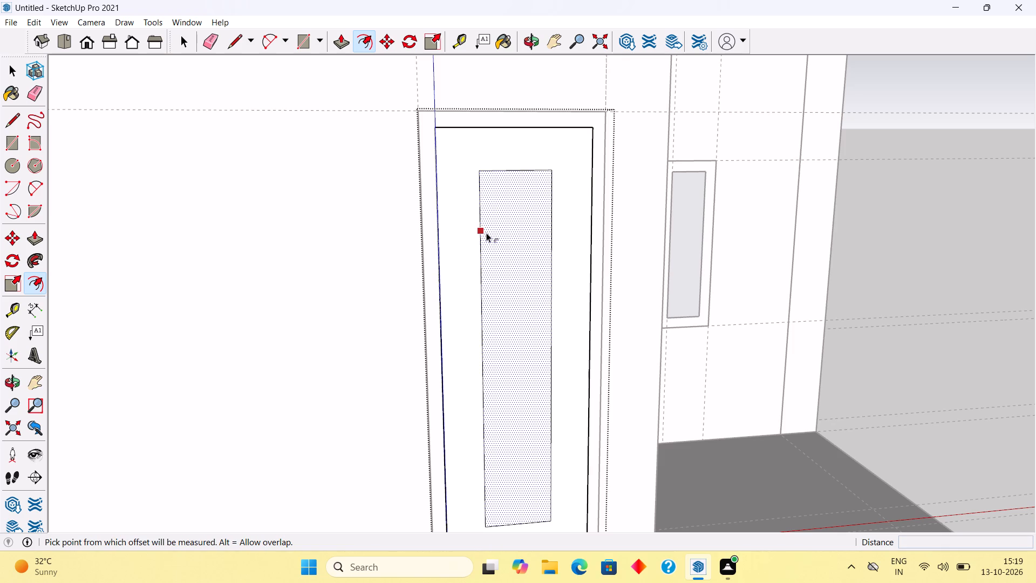
Offset the door's inner rectangle outward by .5" to form a narrow border strip around it.
{"action": "left_click", "coordinate": [486, 233]}
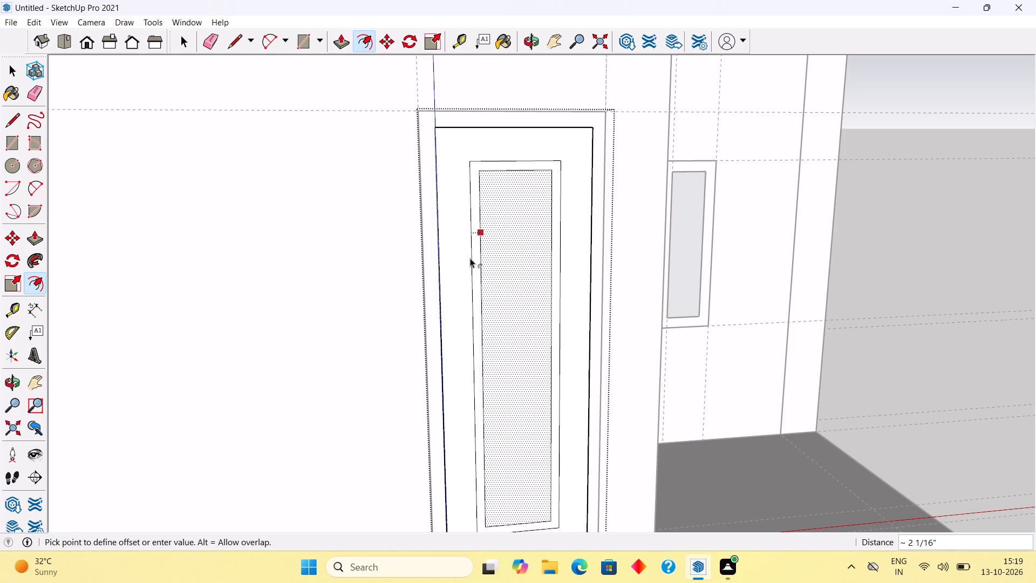
{"action": "type", "text": ".5\""}
{"action": "key", "text": "Return"}
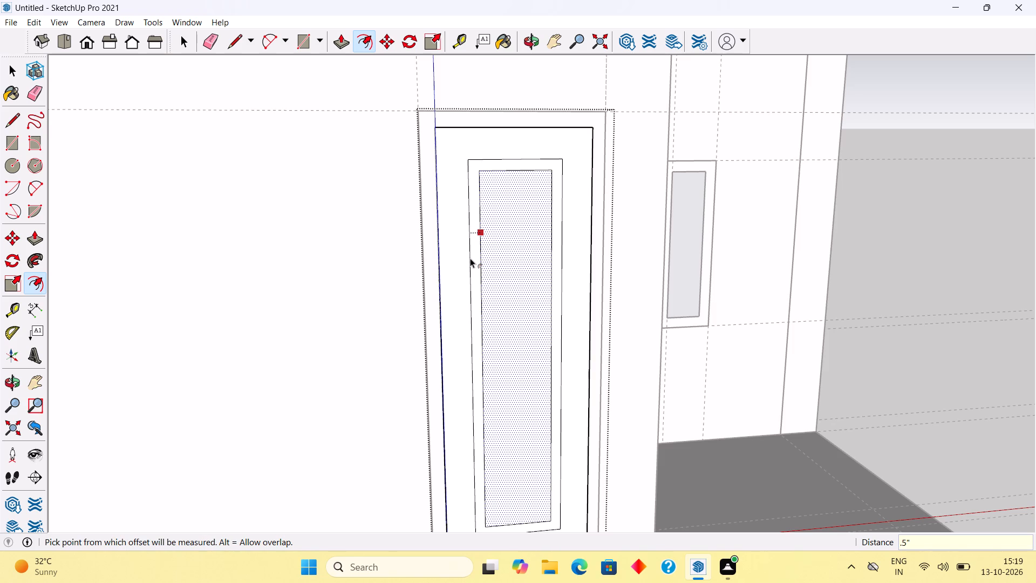
{"action": "key", "text": "space"}
Push the narrow border strip around the door's inner rectangle into the panel to form a groove.
{"action": "scroll", "coordinate": [485, 308], "scroll_direction": "up", "scroll_amount": 9}
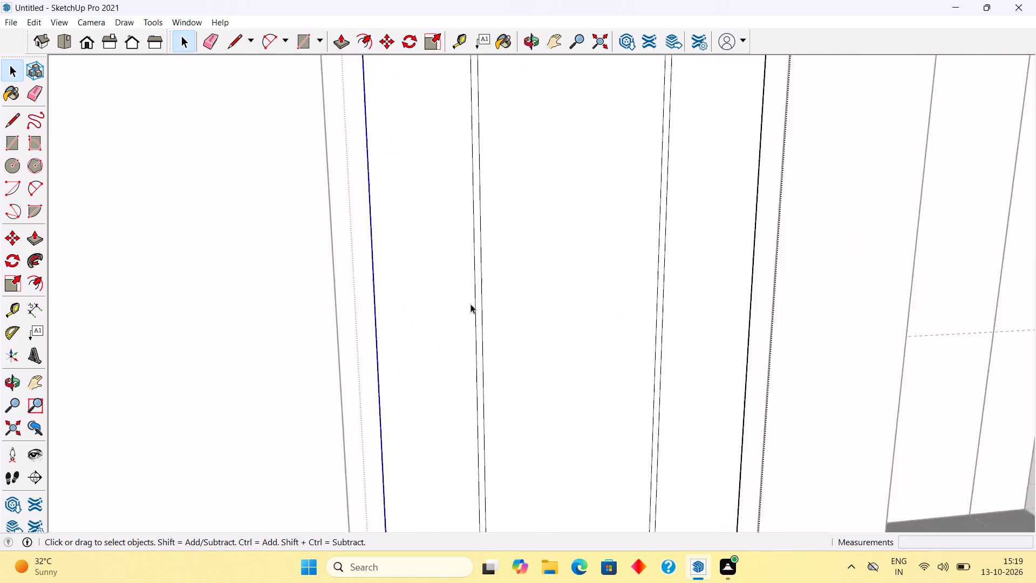
{"action": "scroll", "coordinate": [471, 304], "scroll_direction": "up", "scroll_amount": 1}
{"action": "left_click", "coordinate": [478, 311]}
{"action": "scroll", "coordinate": [479, 311], "scroll_direction": "up", "scroll_amount": 13}
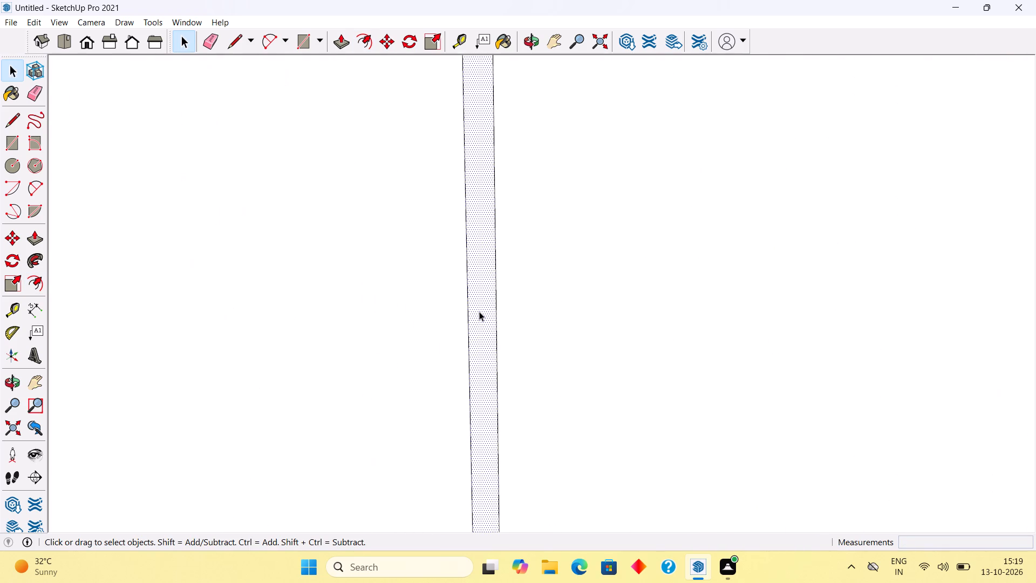
{"action": "key", "text": "p"}
{"action": "left_click", "coordinate": [479, 311]}
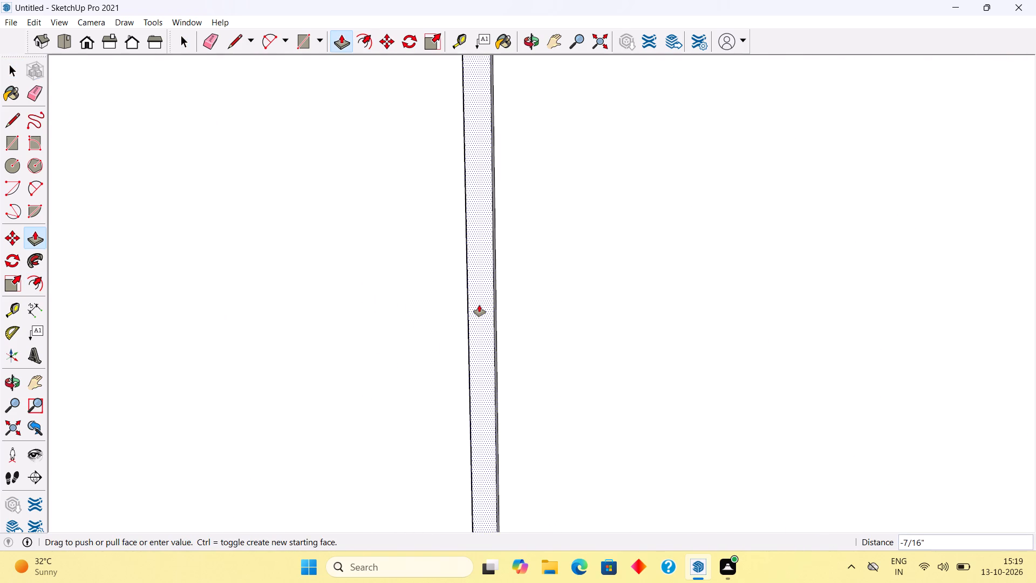
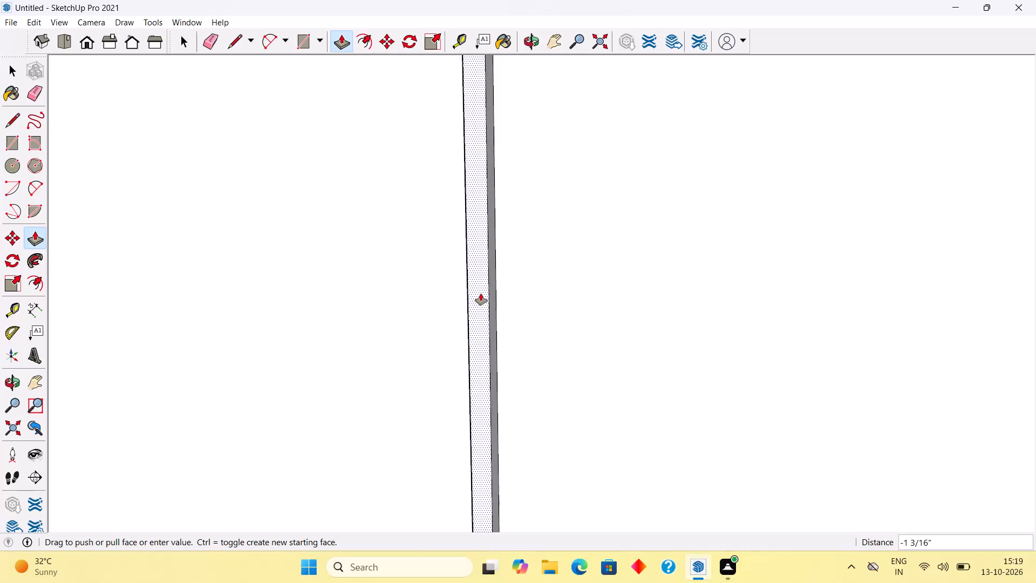
Set the depth of the groove around the door's inner rectangle to 1".
{"action": "type", "text": "1\""}
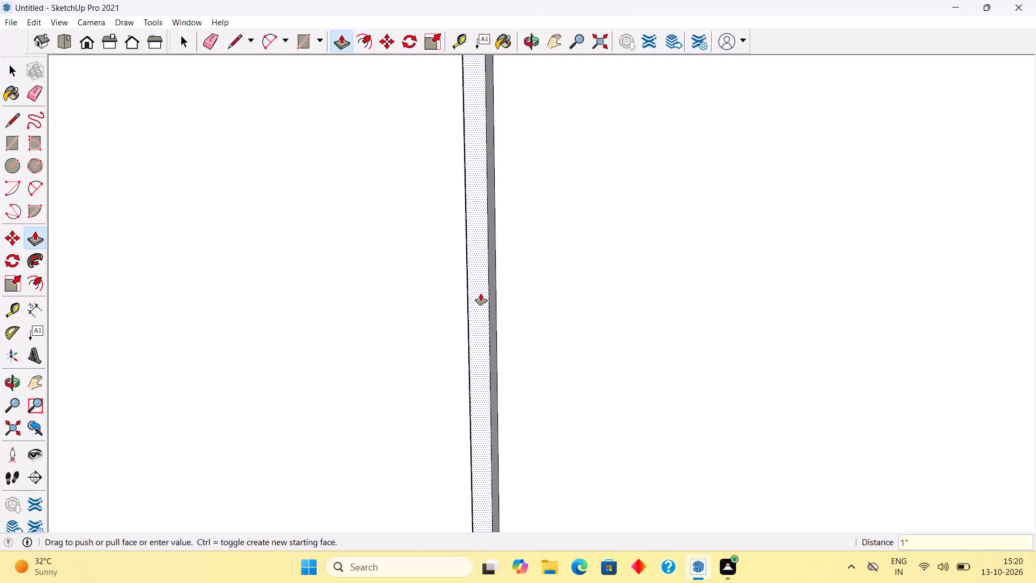
{"action": "key", "text": "Return"}
{"action": "key", "text": "space"}
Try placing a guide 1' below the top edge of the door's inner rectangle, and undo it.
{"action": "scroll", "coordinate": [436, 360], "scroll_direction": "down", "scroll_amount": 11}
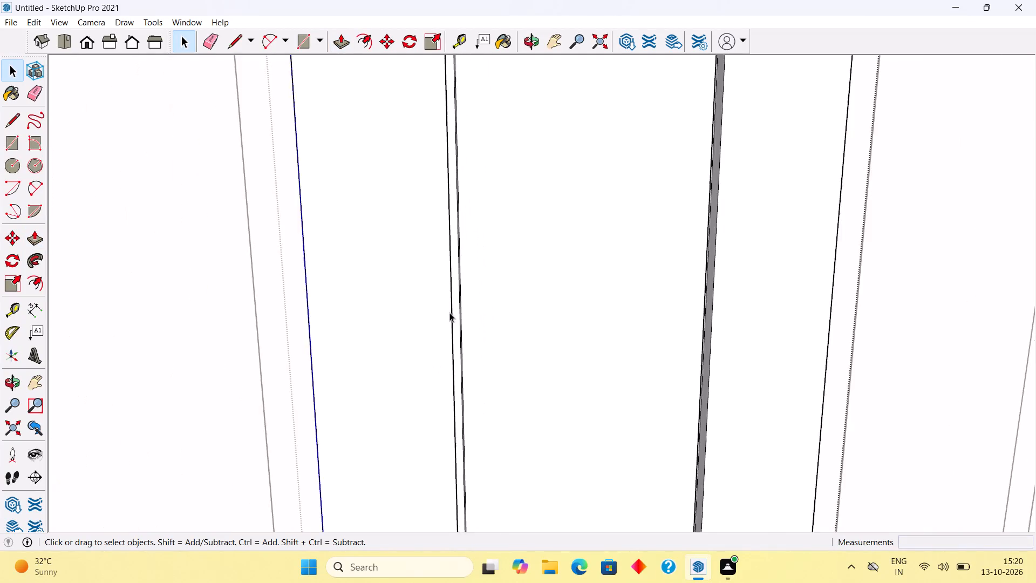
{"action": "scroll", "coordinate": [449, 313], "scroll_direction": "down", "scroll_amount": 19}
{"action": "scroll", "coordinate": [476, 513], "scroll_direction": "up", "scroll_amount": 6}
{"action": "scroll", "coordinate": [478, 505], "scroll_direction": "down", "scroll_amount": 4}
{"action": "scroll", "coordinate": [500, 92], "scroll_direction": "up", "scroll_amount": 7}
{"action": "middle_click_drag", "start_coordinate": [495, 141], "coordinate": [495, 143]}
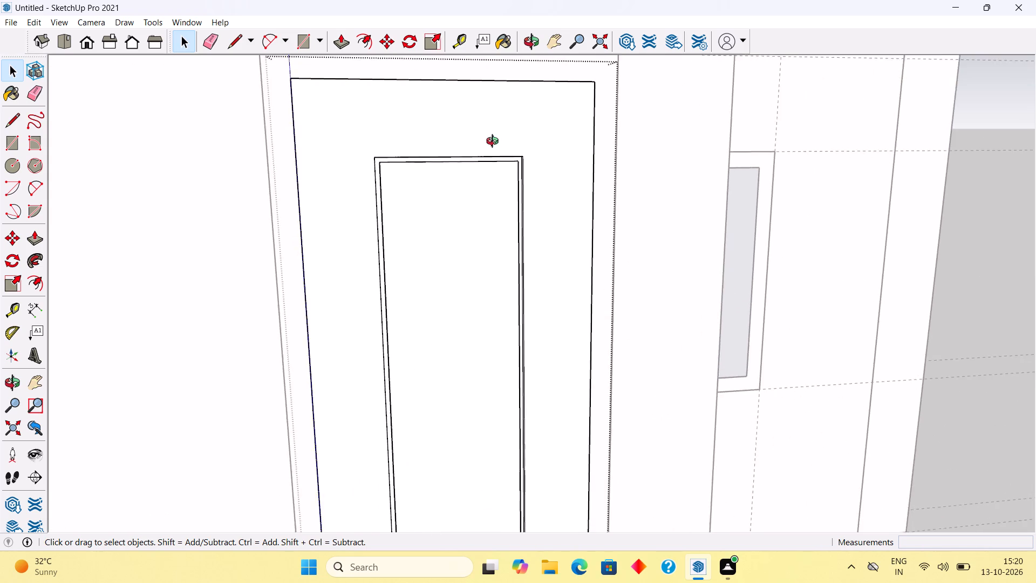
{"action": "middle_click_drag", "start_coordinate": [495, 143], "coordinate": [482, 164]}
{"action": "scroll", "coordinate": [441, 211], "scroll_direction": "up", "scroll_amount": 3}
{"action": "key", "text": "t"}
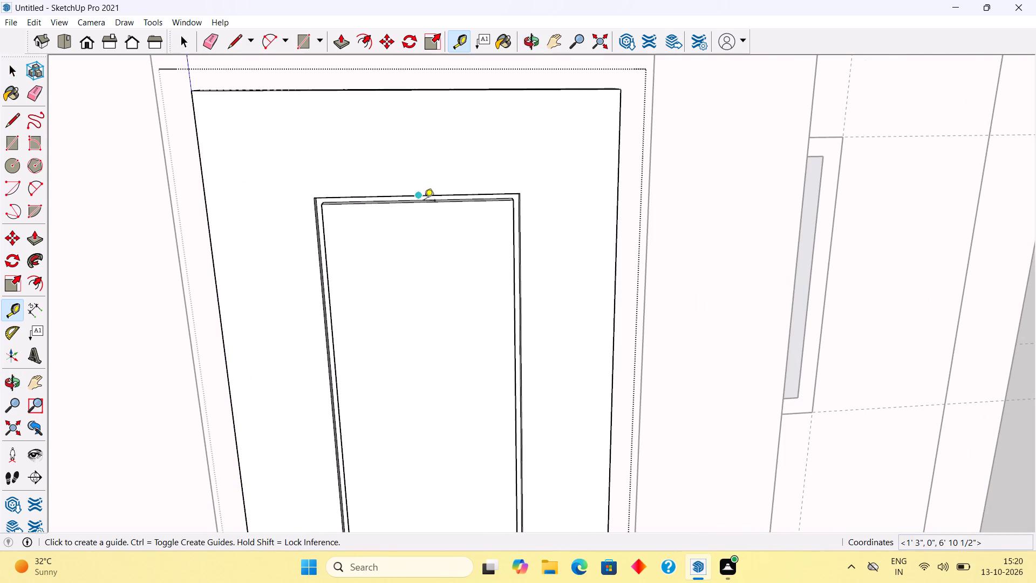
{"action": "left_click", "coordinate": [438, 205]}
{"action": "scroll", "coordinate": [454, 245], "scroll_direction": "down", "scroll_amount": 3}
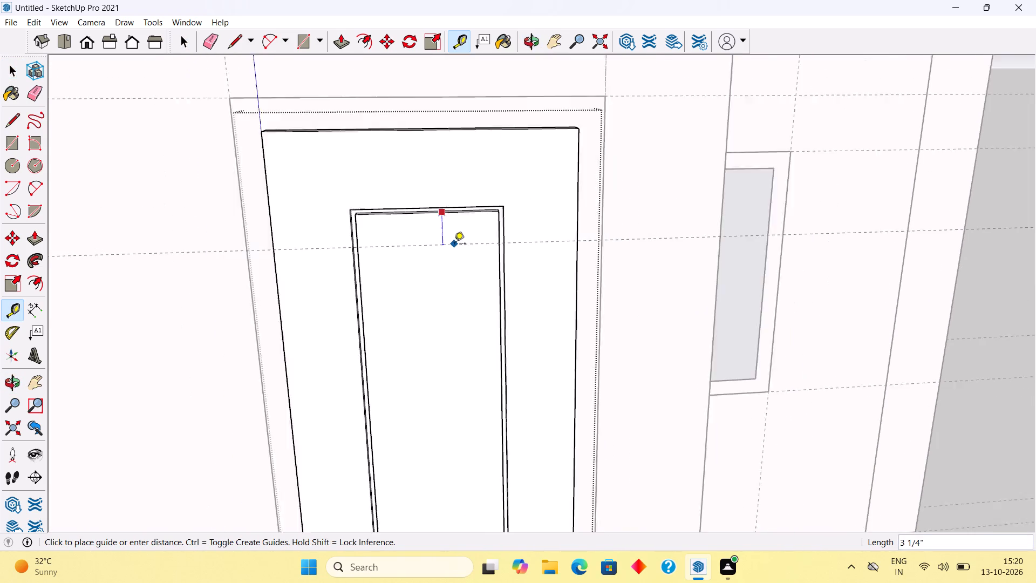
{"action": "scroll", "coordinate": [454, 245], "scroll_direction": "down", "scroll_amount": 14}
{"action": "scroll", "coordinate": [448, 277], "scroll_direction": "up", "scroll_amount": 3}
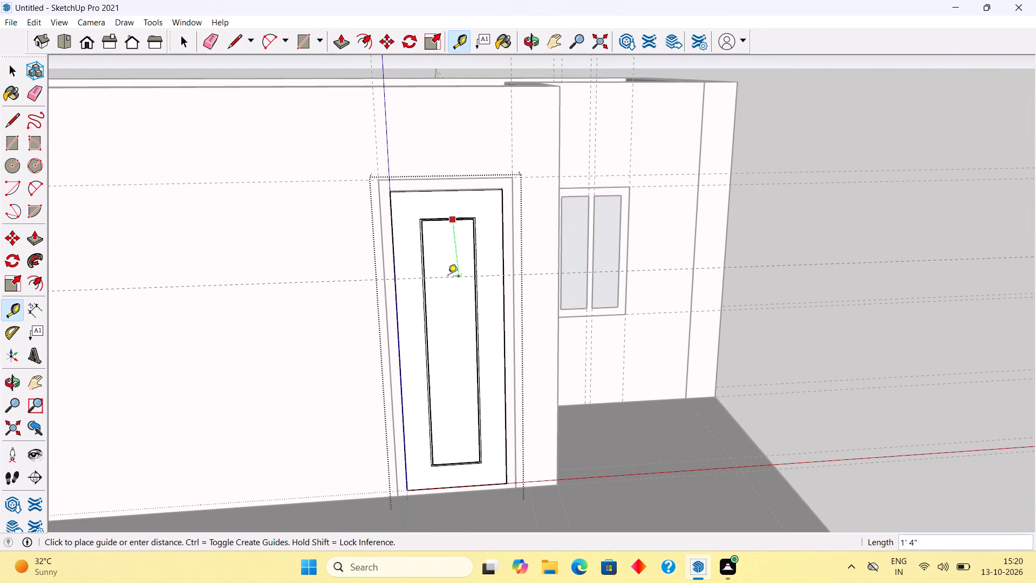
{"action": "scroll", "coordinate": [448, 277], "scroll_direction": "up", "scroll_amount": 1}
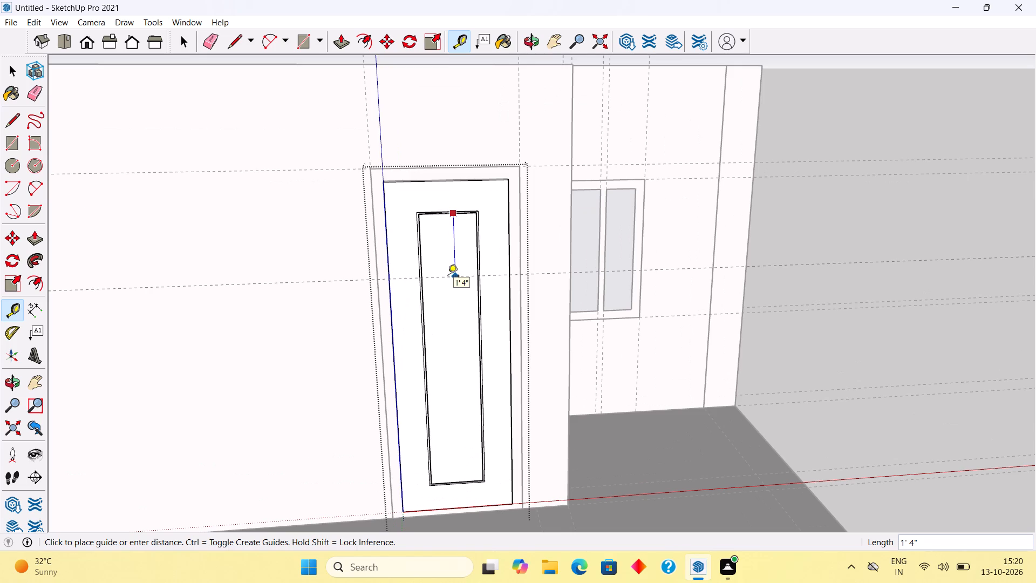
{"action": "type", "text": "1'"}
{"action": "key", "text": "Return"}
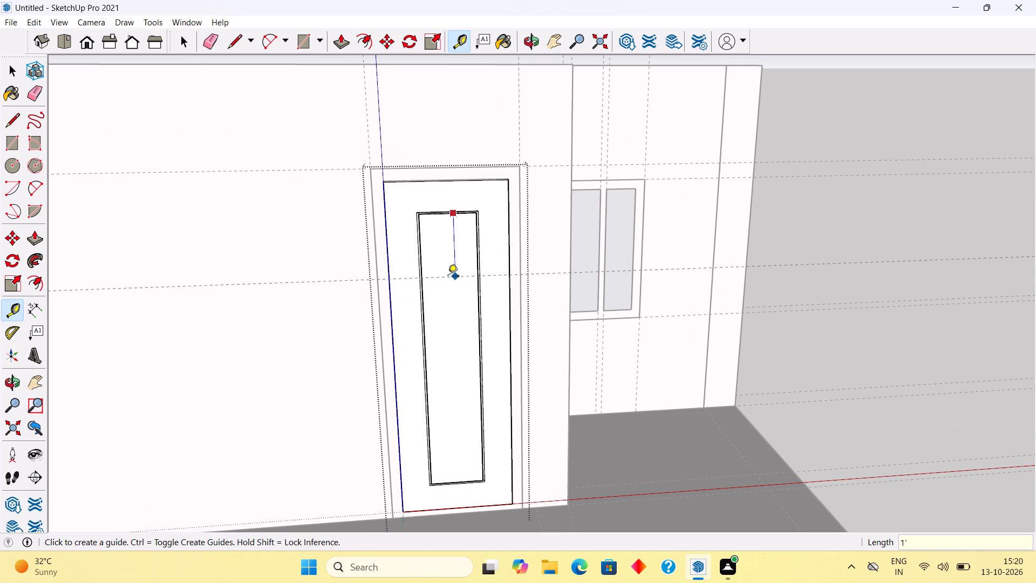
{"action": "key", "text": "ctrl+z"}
Place a guide 9" below the top edge of the door's inner rectangle and a second guide 1" above it.
{"action": "scroll", "coordinate": [461, 206], "scroll_direction": "up", "scroll_amount": 3}
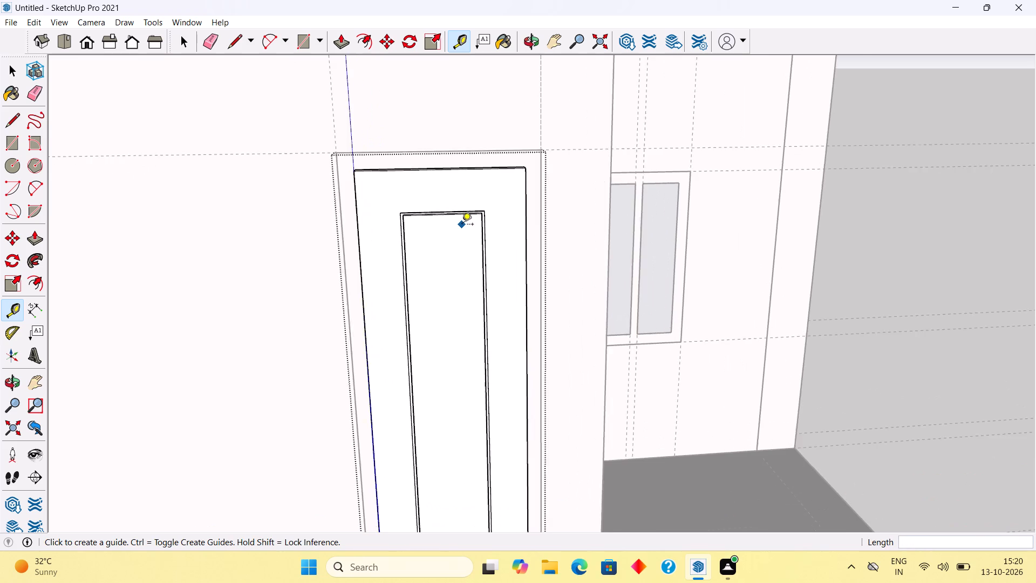
{"action": "scroll", "coordinate": [462, 225], "scroll_direction": "up", "scroll_amount": 2}
{"action": "left_click_drag", "start_coordinate": [476, 213], "coordinate": [475, 220]}
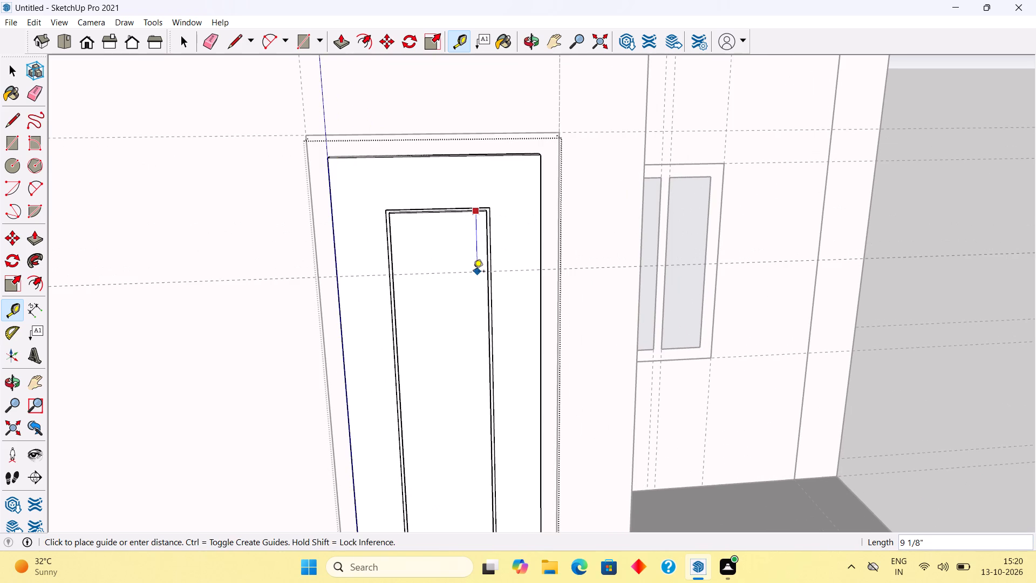
{"action": "type", "text": "9\""}
{"action": "key", "text": "Return"}
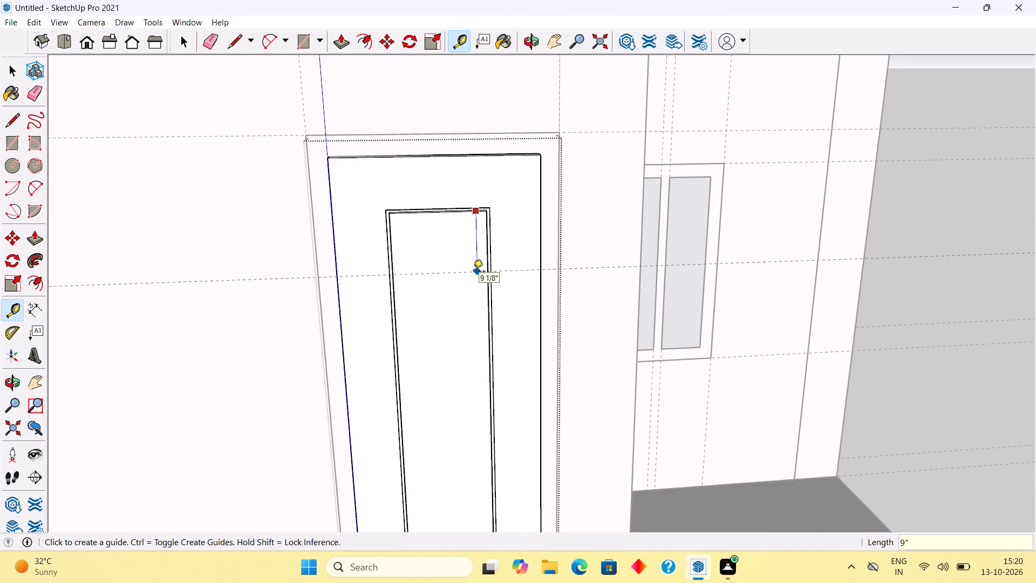
{"action": "left_click", "coordinate": [469, 271]}
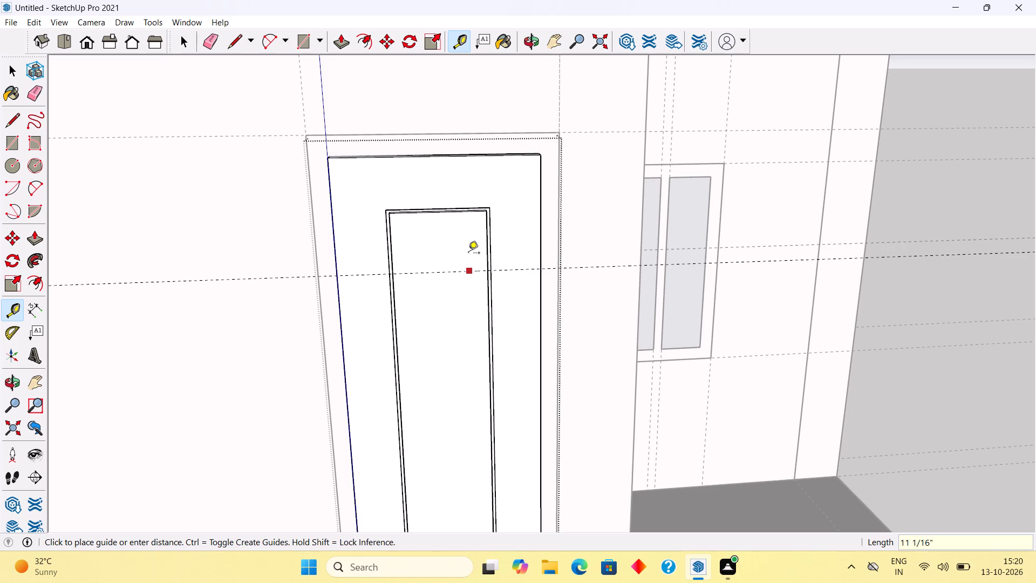
{"action": "type", "text": "1\""}
{"action": "key", "text": "Return"}
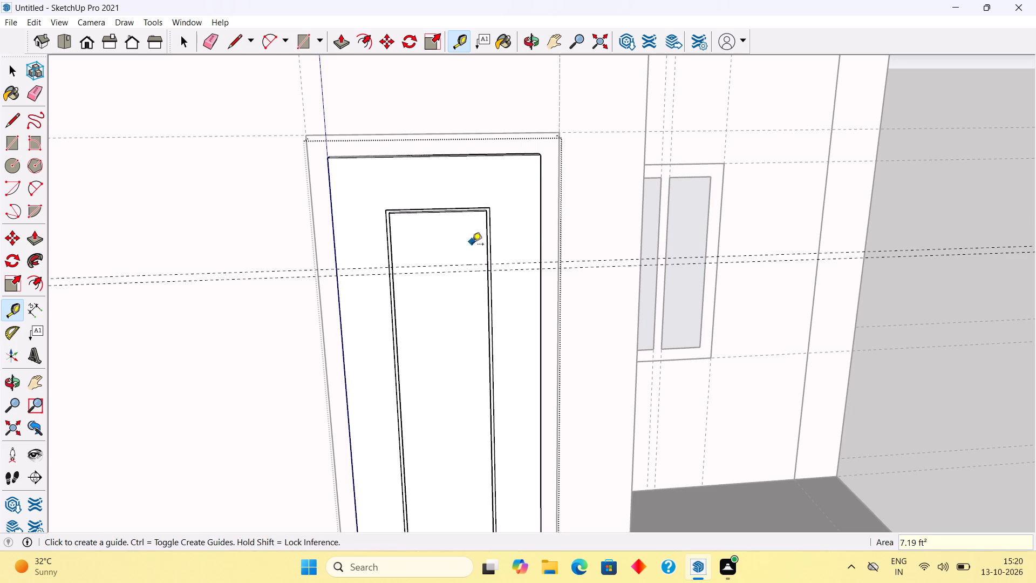
Copy the pair of horizontal guides 9" downward and repeat the copy 10 times down the door.
{"action": "key", "text": "space"}
{"action": "left_click", "coordinate": [464, 271]}
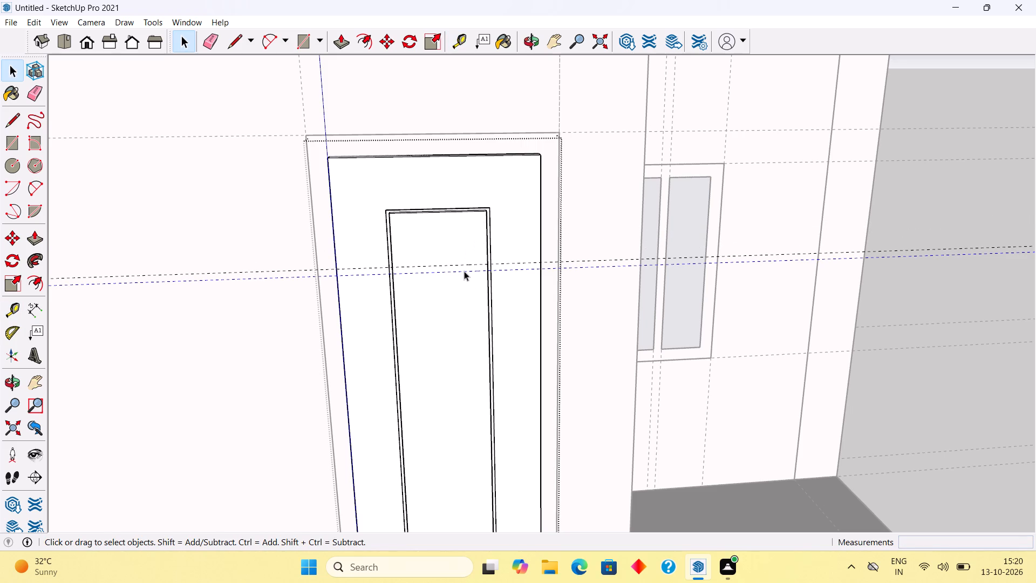
{"action": "left_click", "coordinate": [476, 263], "text": "ctrl"}
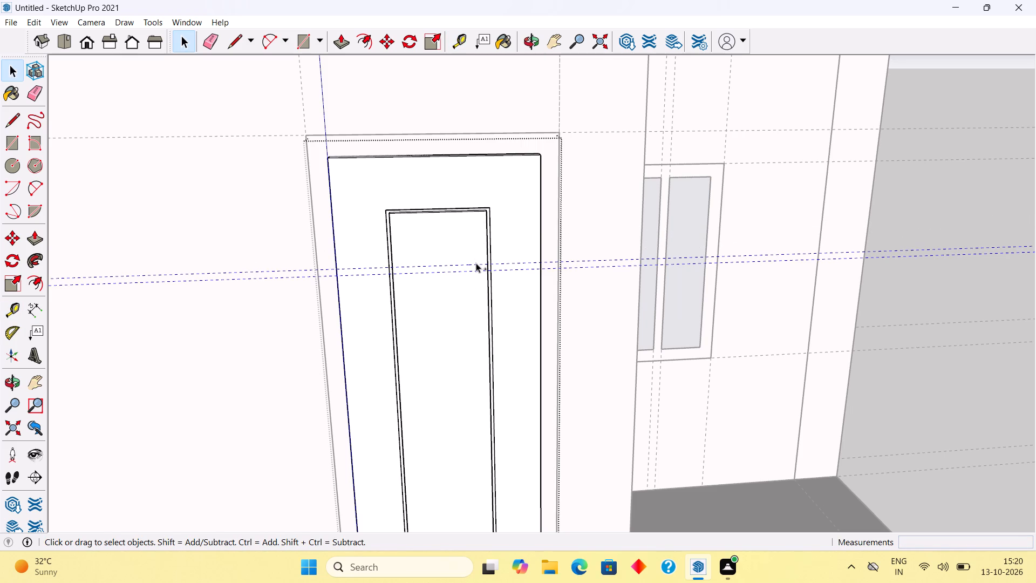
{"action": "key", "text": "m"}
{"action": "left_click", "coordinate": [477, 269]}
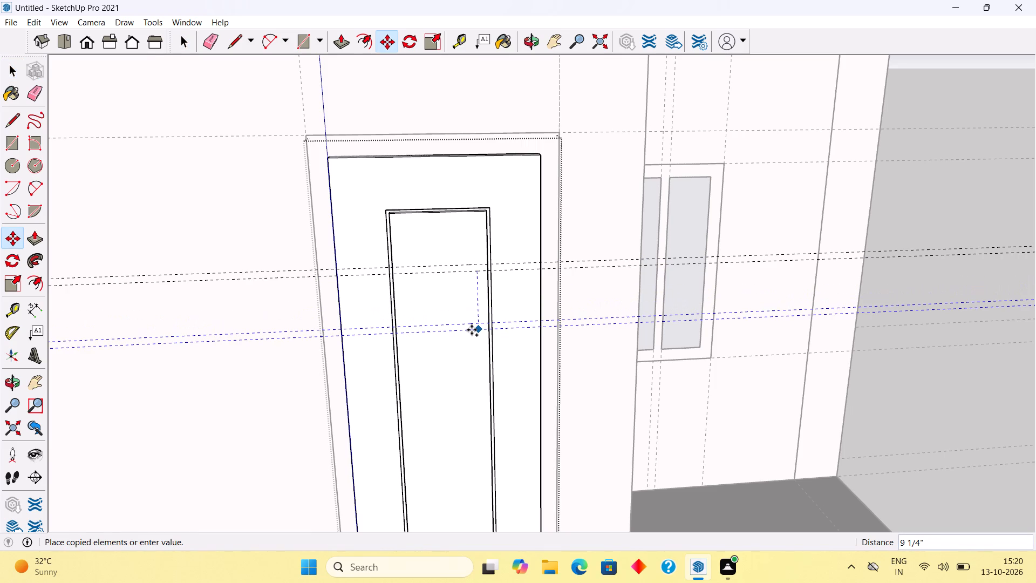
{"action": "type", "text": "9\""}
{"action": "key", "text": "Return"}
{"action": "key", "text": "x"}
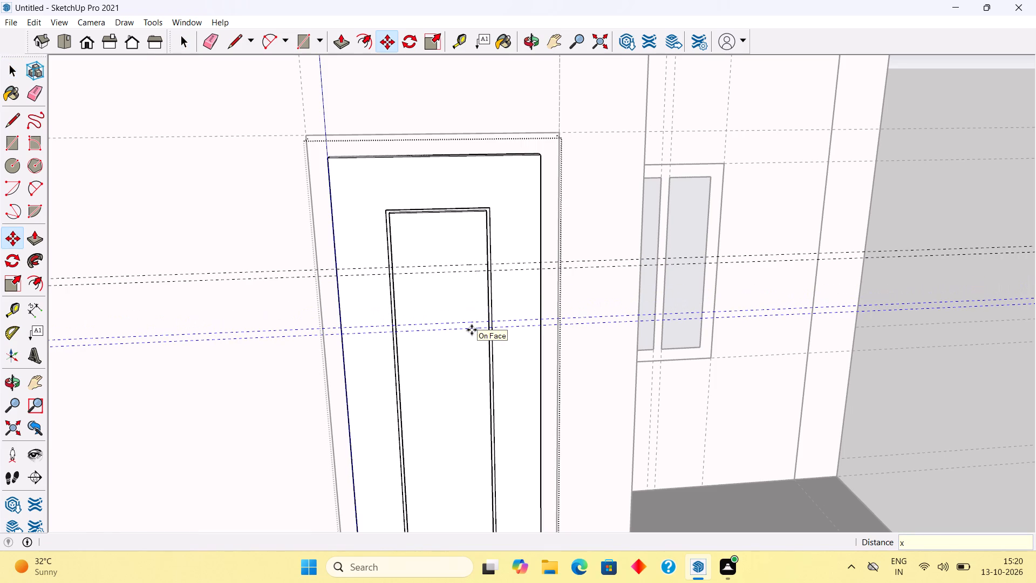
{"action": "type", "text": "10"}
{"action": "key", "text": "Return"}
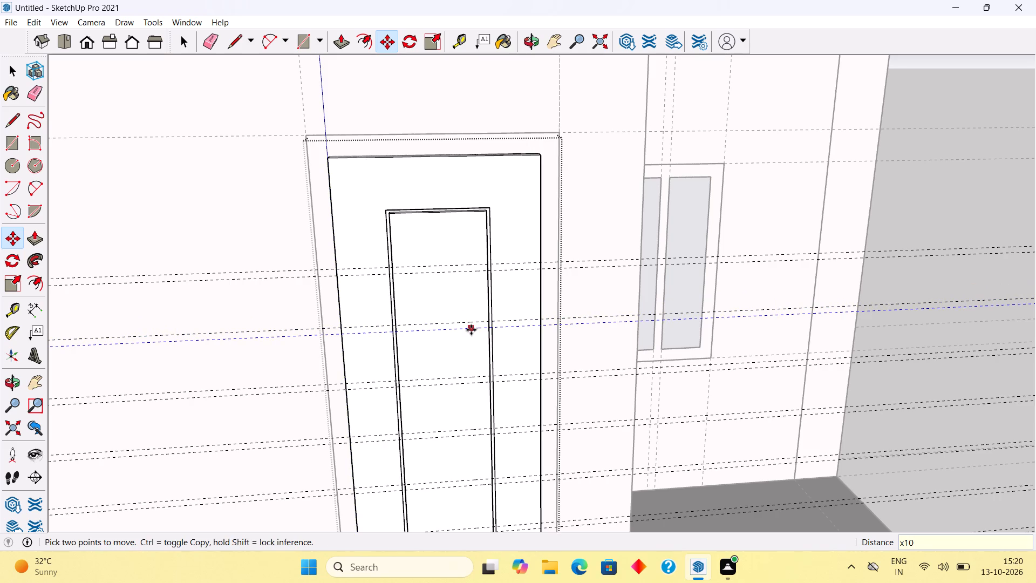
{"action": "scroll", "coordinate": [503, 352], "scroll_direction": "down", "scroll_amount": 11}
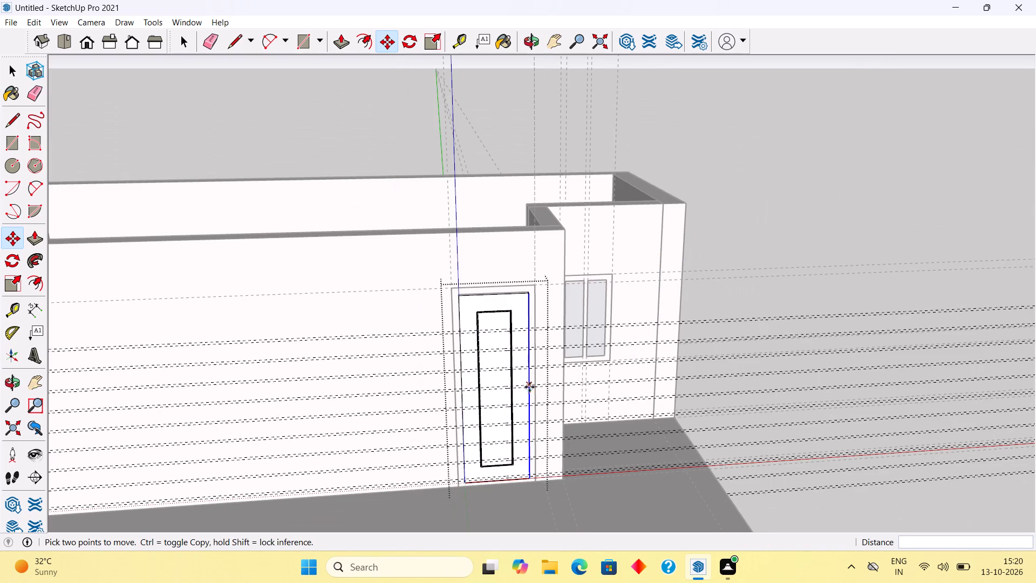
{"action": "key", "text": "space"}
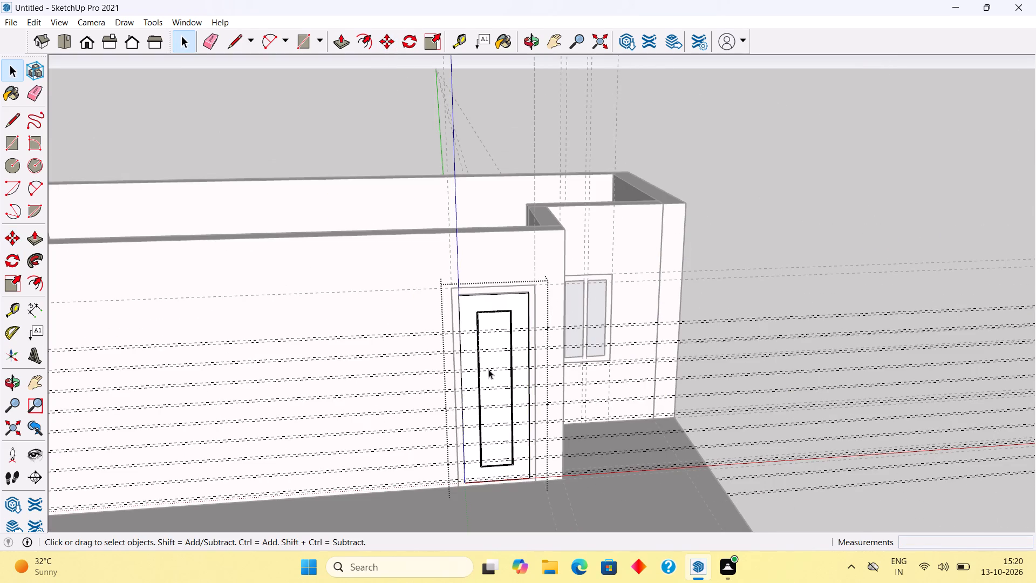
Draw 1" by 1' 2" rectangles across the door's inner panel between each of the top five guide pairs.
{"action": "scroll", "coordinate": [505, 484], "scroll_direction": "up", "scroll_amount": 10}
{"action": "scroll", "coordinate": [505, 484], "scroll_direction": "down", "scroll_amount": 3}
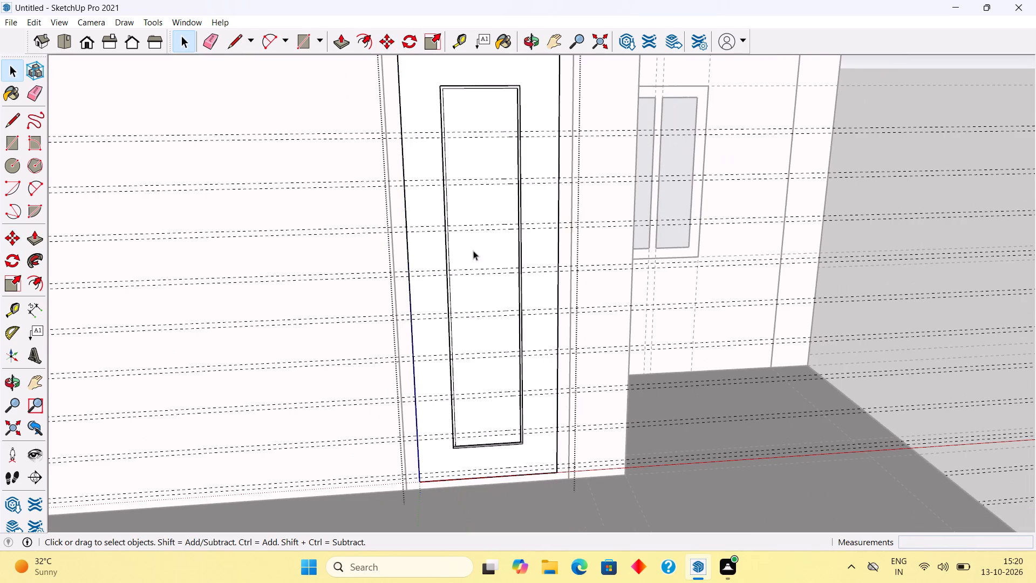
{"action": "scroll", "coordinate": [478, 107], "scroll_direction": "up", "scroll_amount": 4}
{"action": "key", "text": "r"}
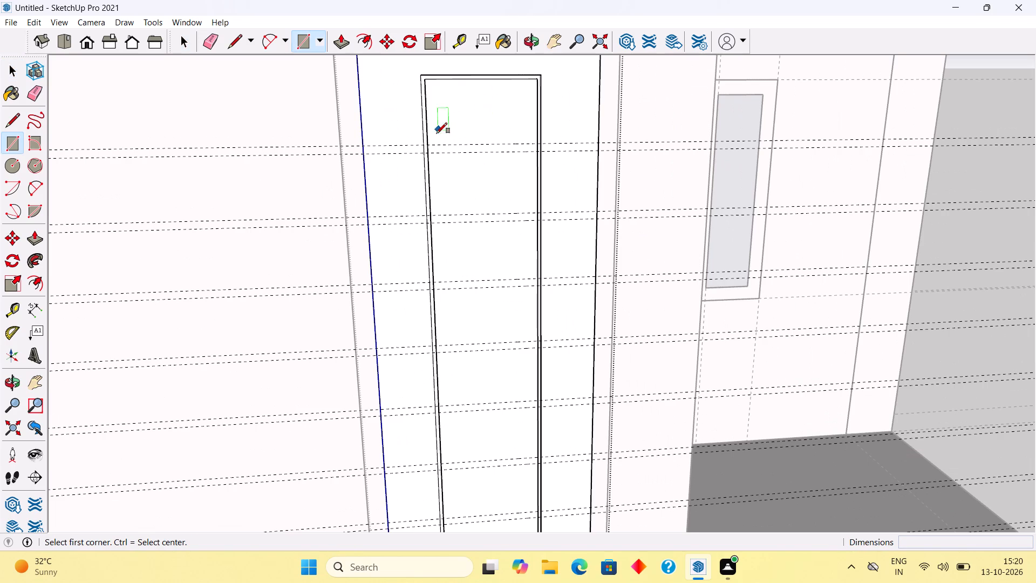
{"action": "left_click", "coordinate": [426, 144]}
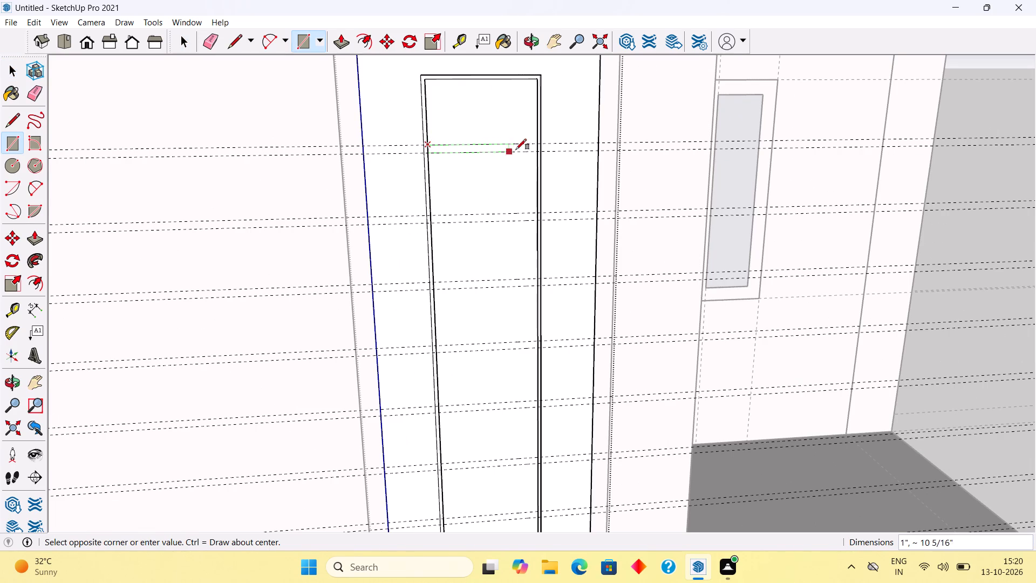
{"action": "left_click", "coordinate": [536, 152]}
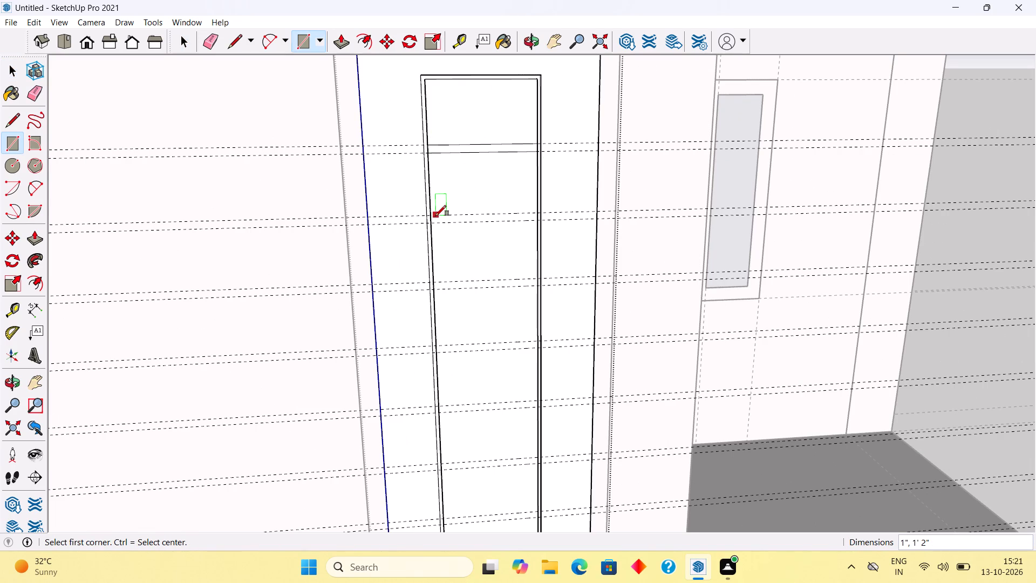
{"action": "left_click", "coordinate": [433, 216]}
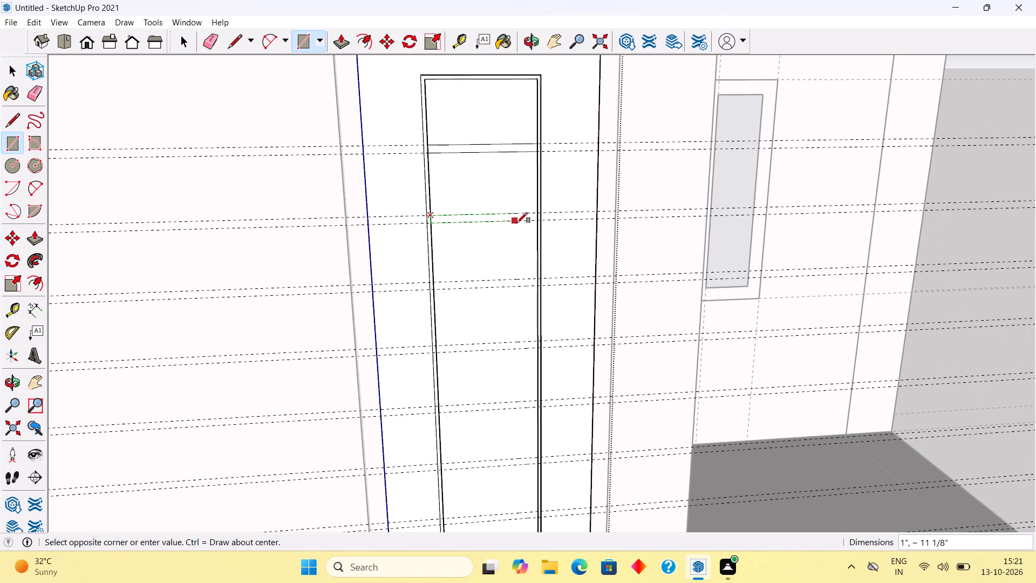
{"action": "left_click", "coordinate": [538, 221]}
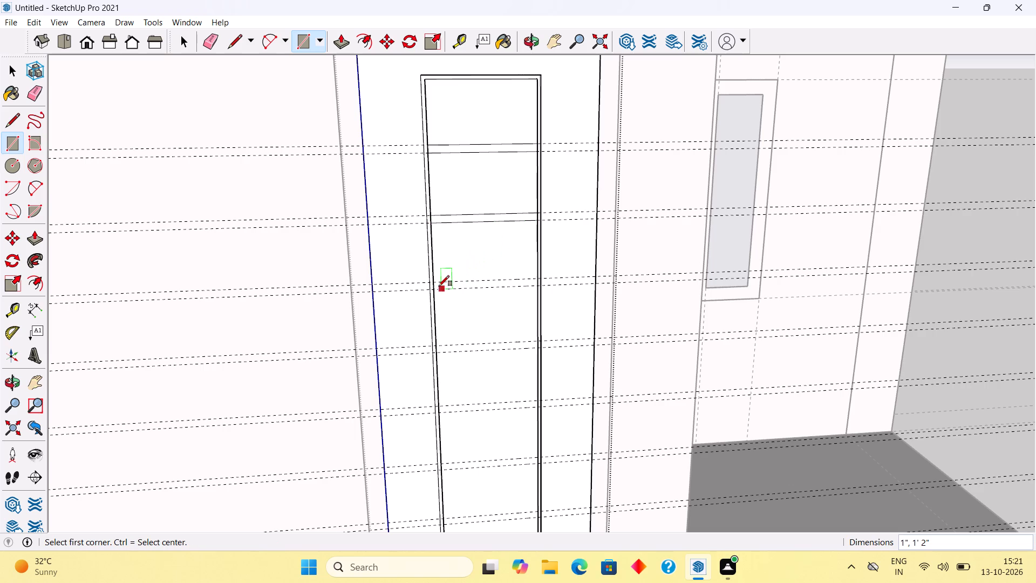
{"action": "left_click", "coordinate": [435, 281]}
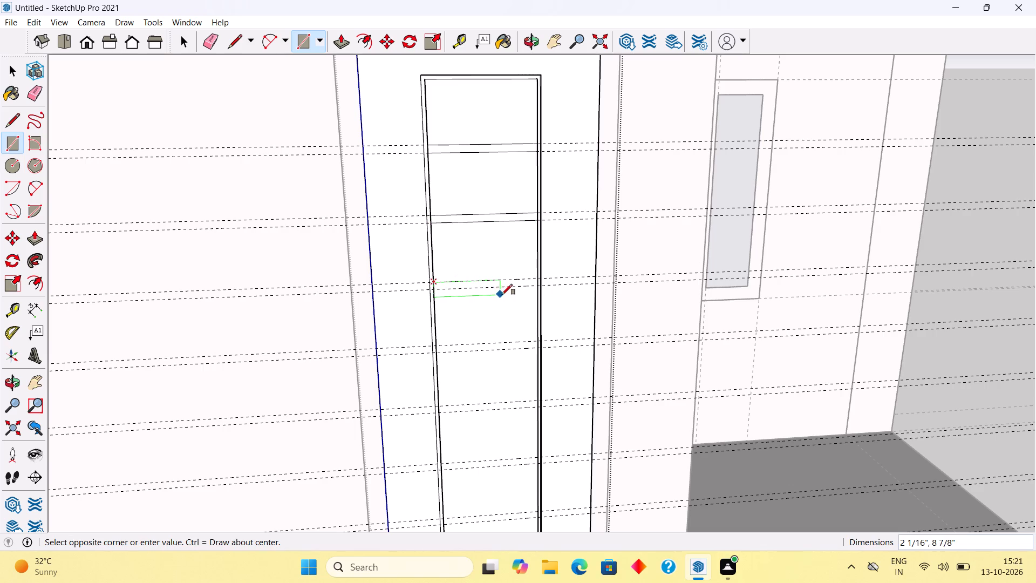
{"action": "left_click", "coordinate": [538, 288]}
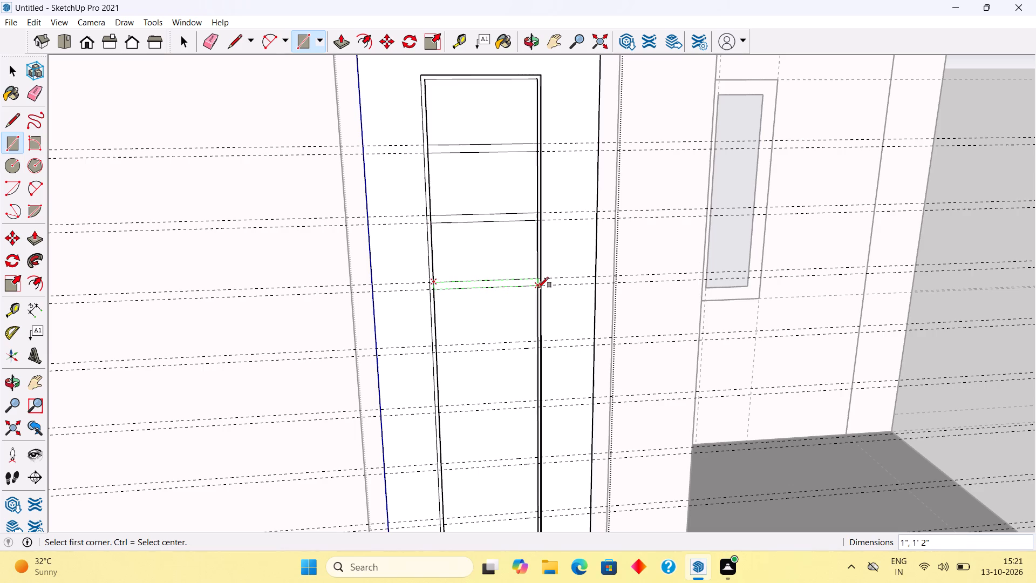
{"action": "left_click", "coordinate": [437, 347]}
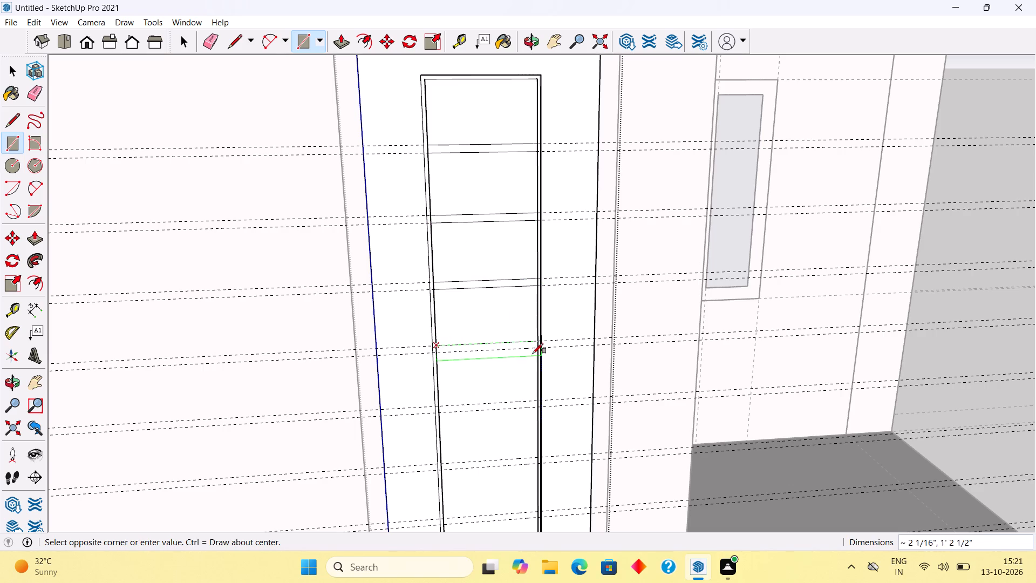
{"action": "left_click", "coordinate": [537, 347]}
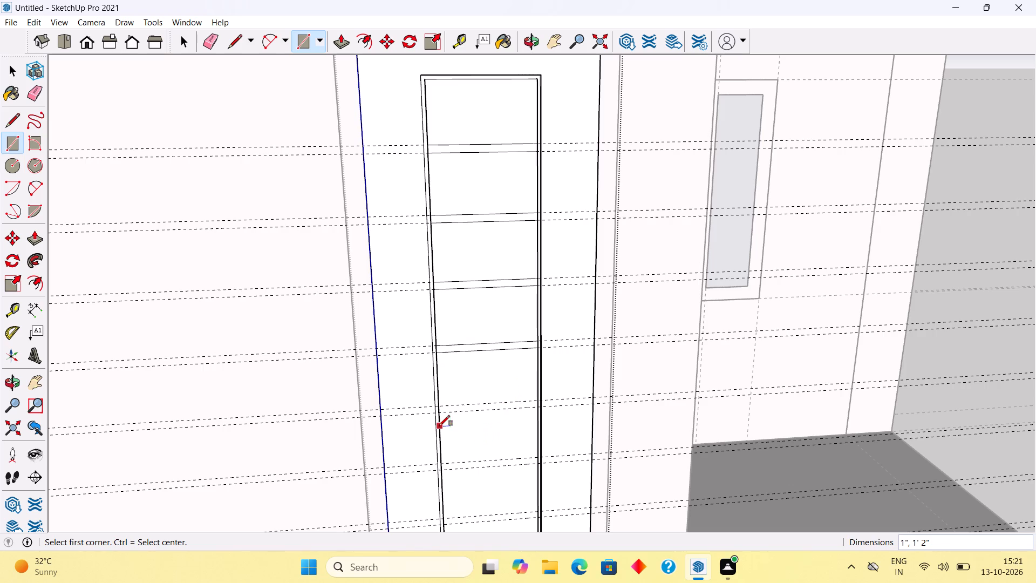
{"action": "left_click", "coordinate": [440, 406]}
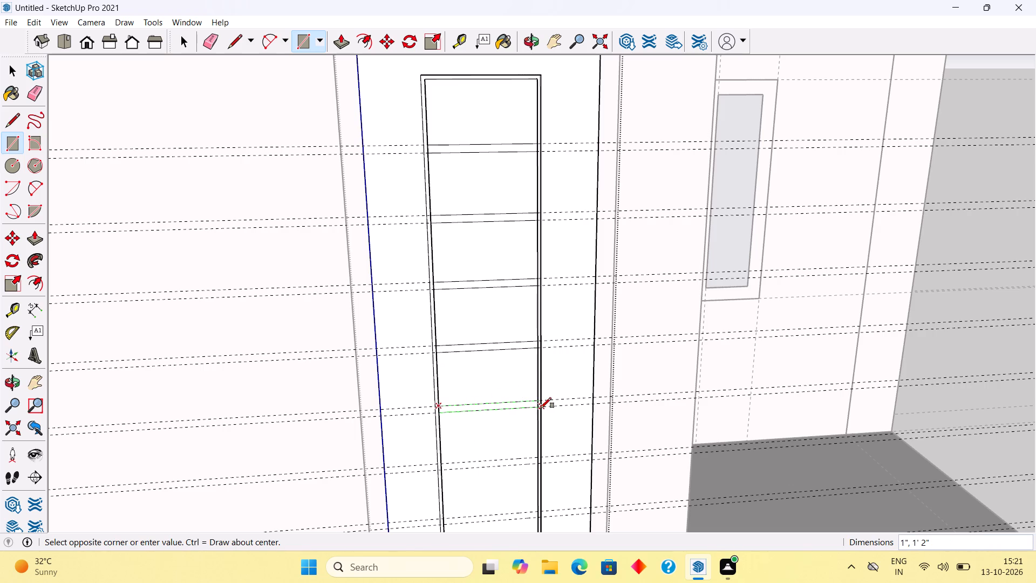
{"action": "left_click", "coordinate": [539, 408]}
Draw a 1" by 1' 2" rectangle across the door's inner panel between the sixth guide pair from the top.
{"action": "scroll", "coordinate": [495, 344], "scroll_direction": "down", "scroll_amount": 5}
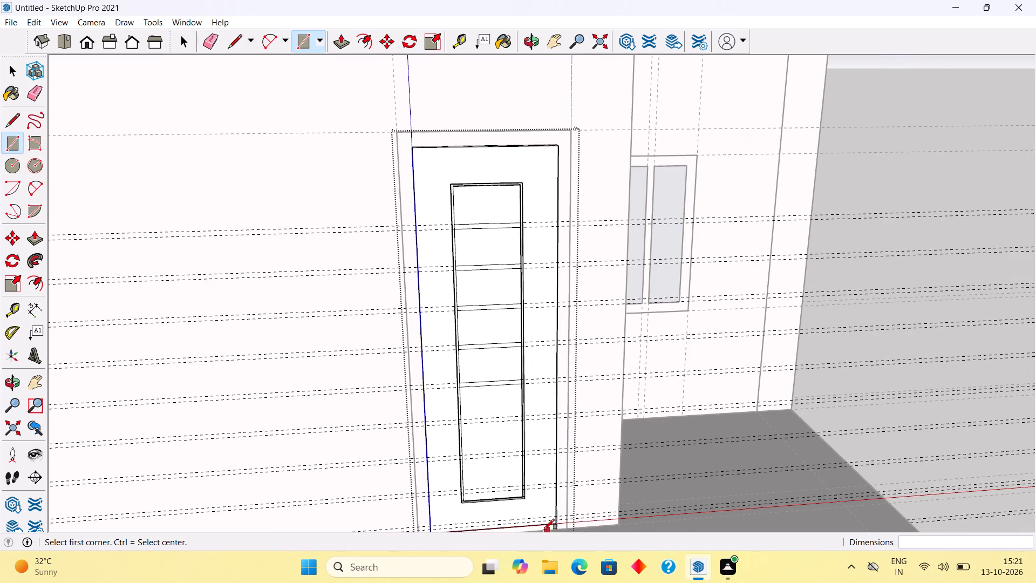
{"action": "scroll", "coordinate": [464, 503], "scroll_direction": "up", "scroll_amount": 6}
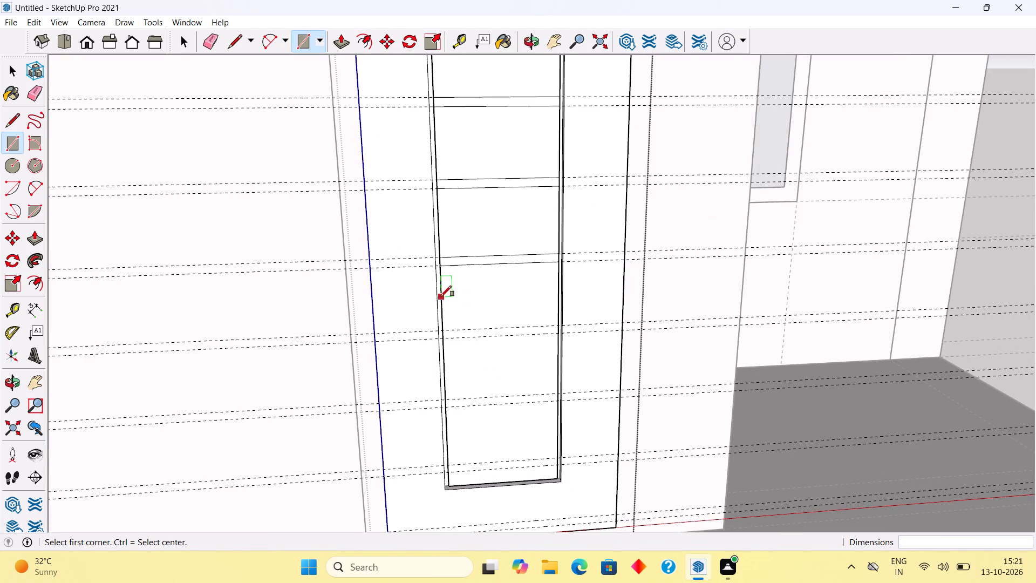
{"action": "left_click", "coordinate": [446, 330]}
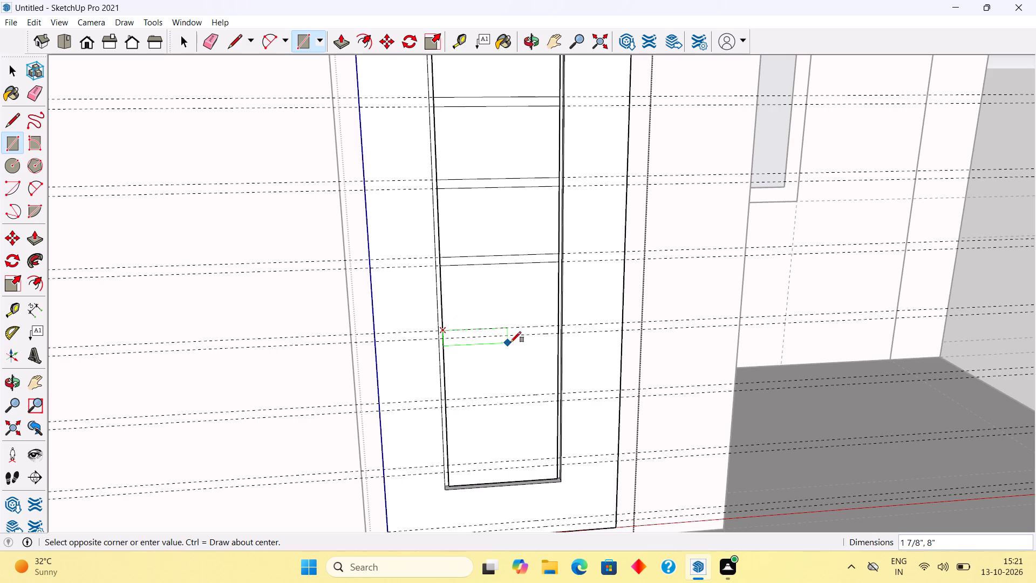
{"action": "left_click", "coordinate": [556, 333]}
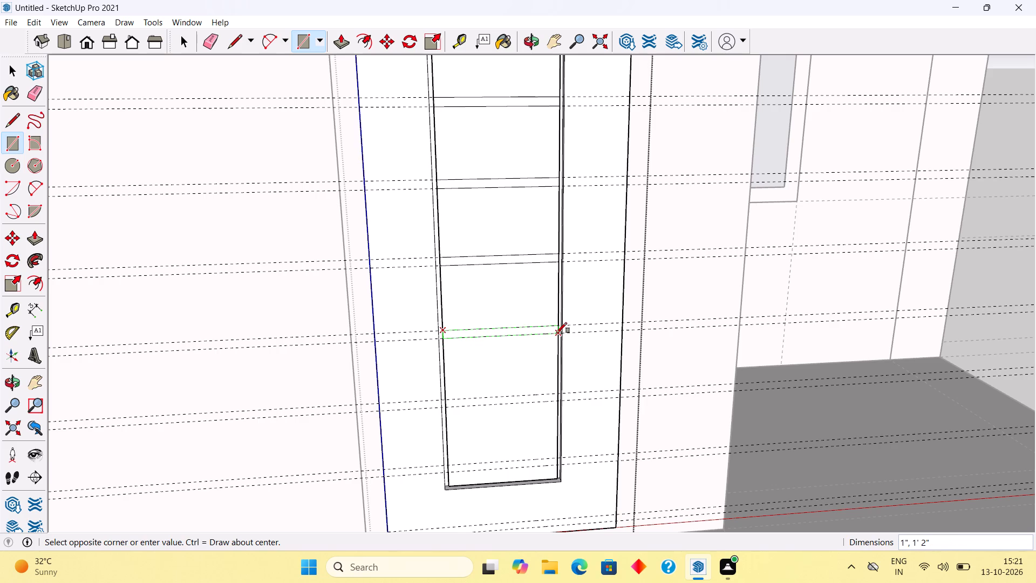
Draw a 1" by 1' 2" rectangle across the door's inner panel between the seventh guide pair from the top.
{"action": "left_click", "coordinate": [445, 399]}
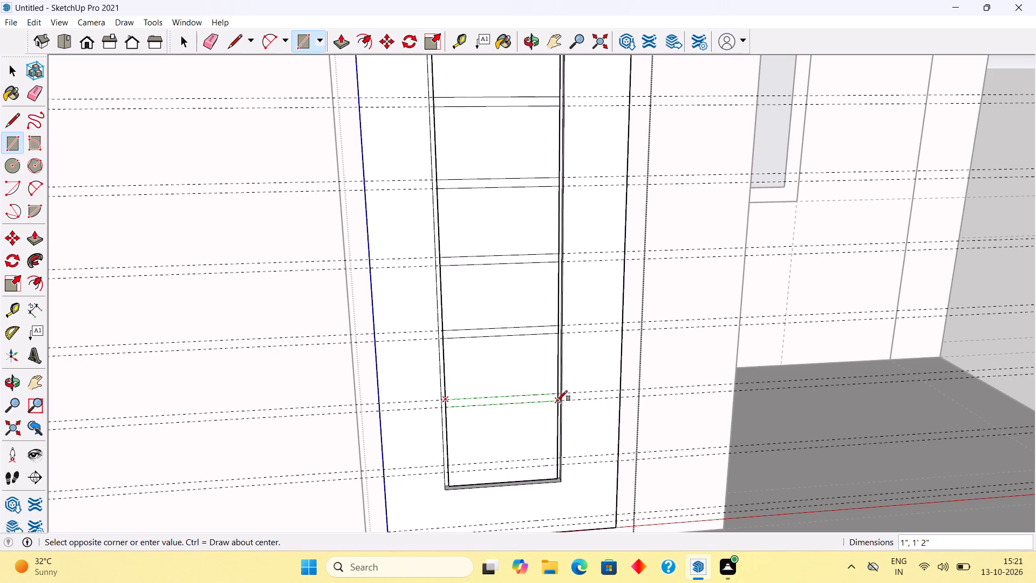
{"action": "left_click", "coordinate": [557, 401]}
{"action": "key", "text": "space"}
Push/Pull the four lowest horizontal strips on the door's inner panel by 0.5" each.
{"action": "scroll", "coordinate": [506, 370], "scroll_direction": "up", "scroll_amount": 5}
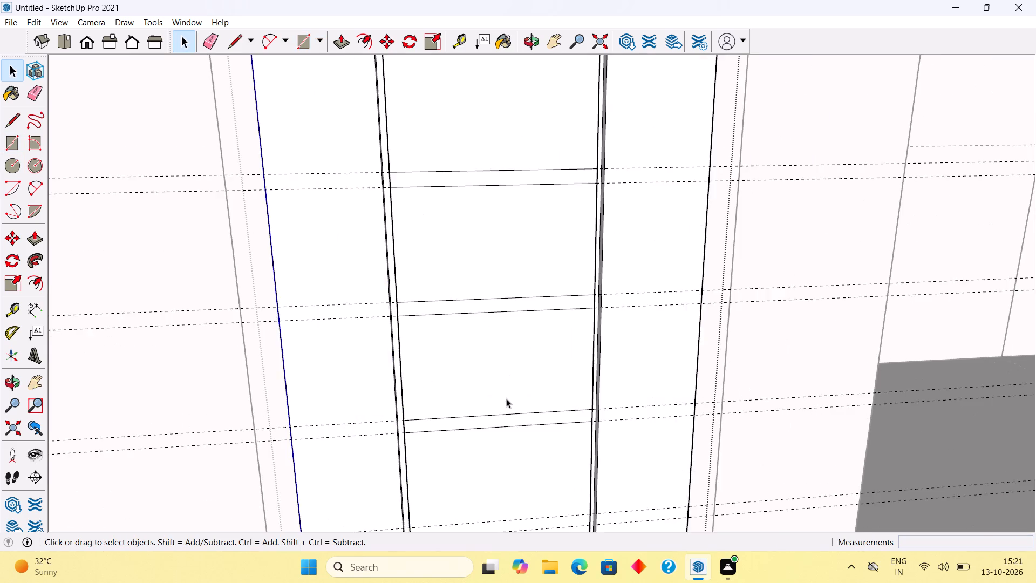
{"action": "scroll", "coordinate": [506, 401], "scroll_direction": "up", "scroll_amount": 5}
{"action": "middle_click_drag", "start_coordinate": [422, 405], "coordinate": [526, 391]}
{"action": "scroll", "coordinate": [427, 447], "scroll_direction": "up", "scroll_amount": 3}
{"action": "left_click", "coordinate": [418, 452]}
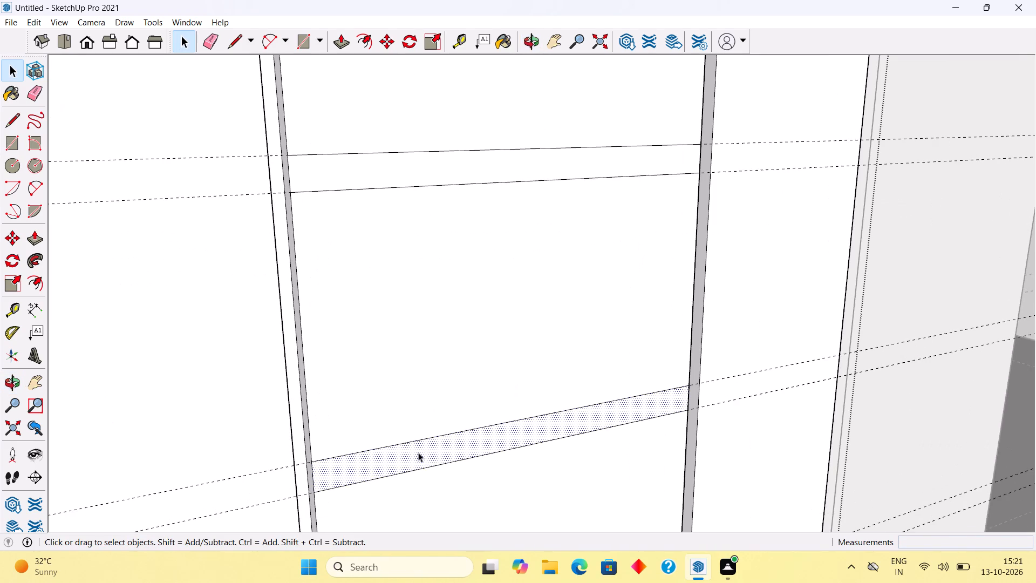
{"action": "key", "text": "p"}
{"action": "left_click", "coordinate": [418, 452]}
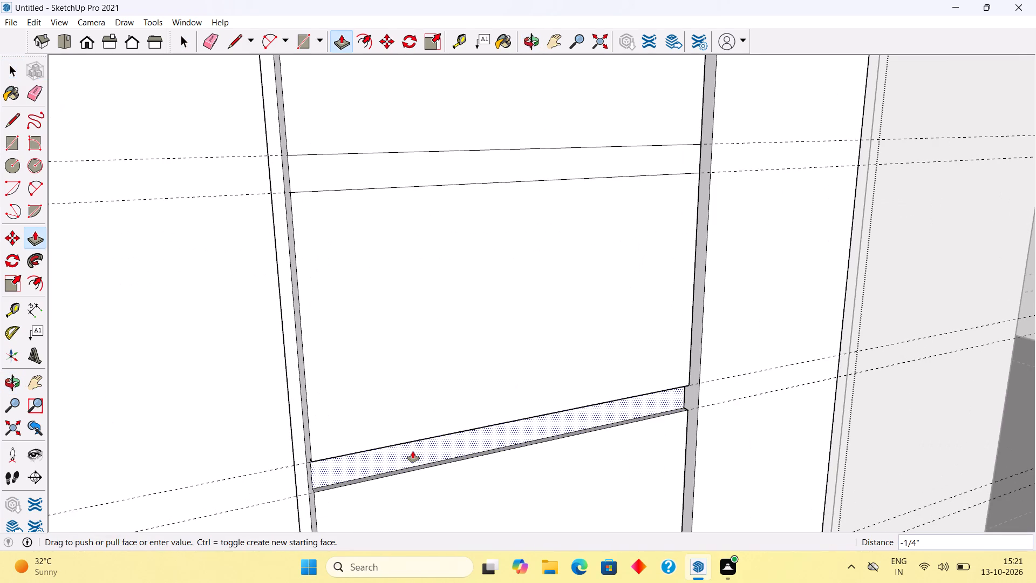
{"action": "type", "text": ".5\""}
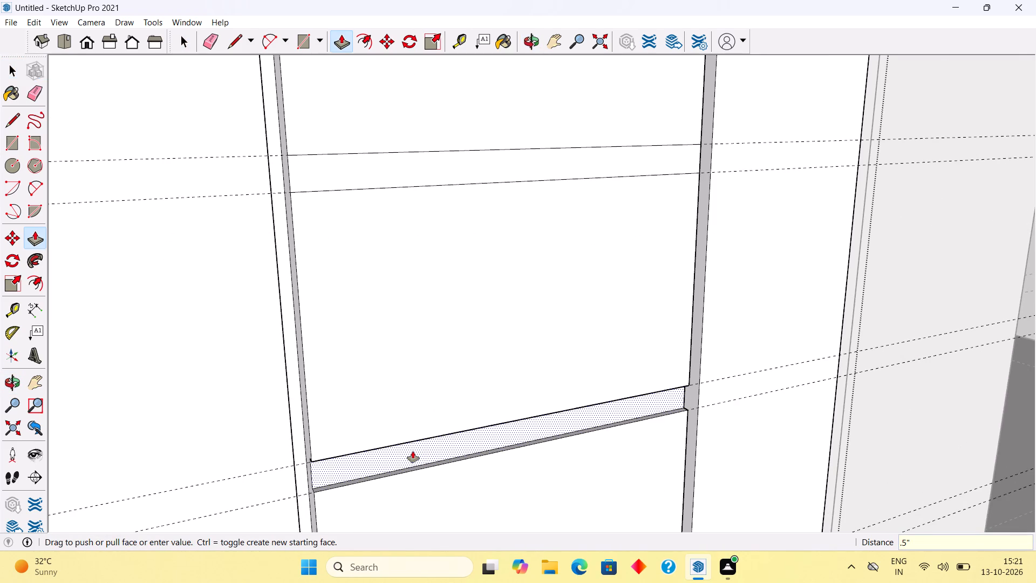
{"action": "key", "text": "Return"}
{"action": "scroll", "coordinate": [413, 451], "scroll_direction": "down", "scroll_amount": 11}
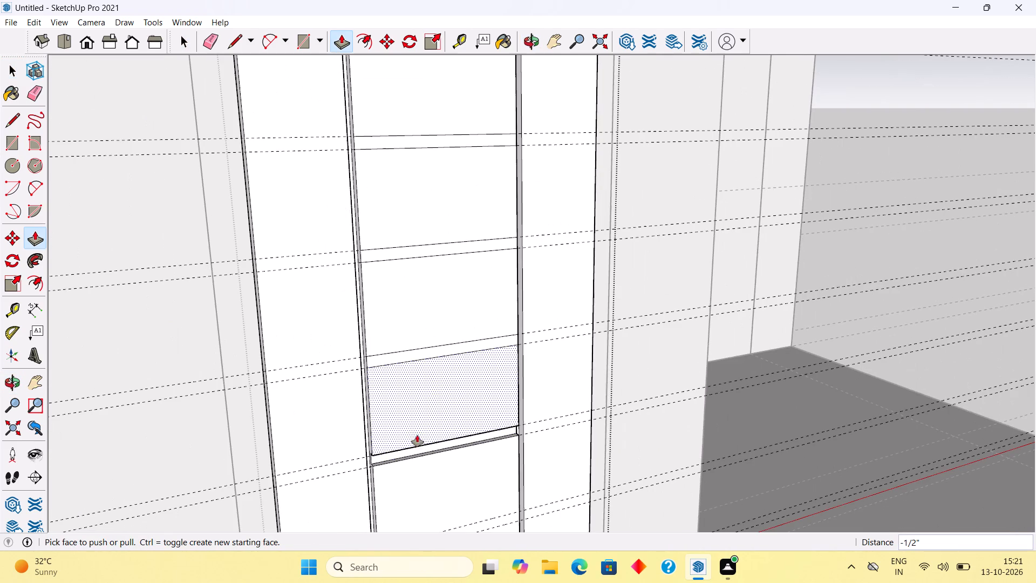
{"action": "double_click", "coordinate": [397, 355]}
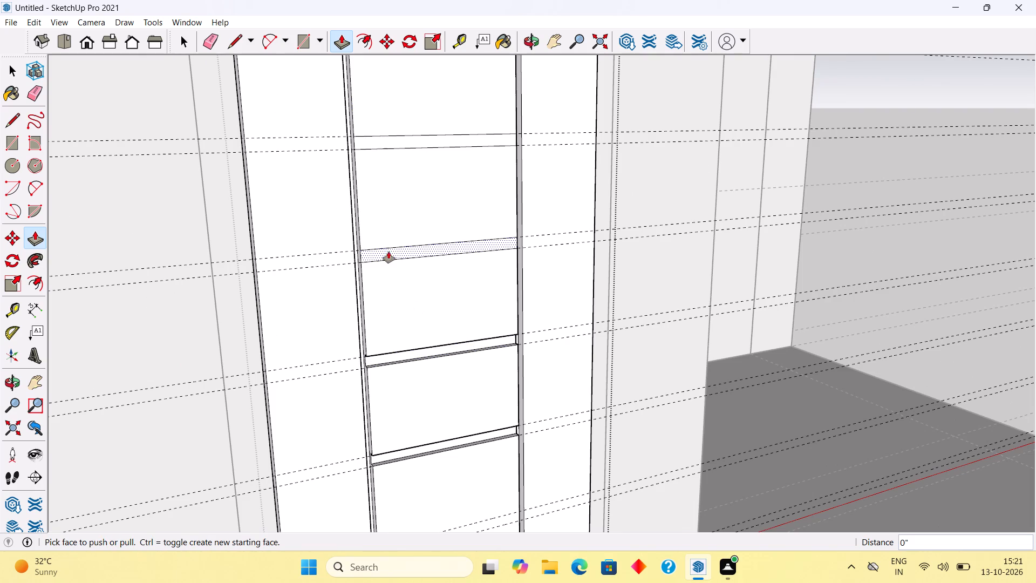
{"action": "double_click", "coordinate": [383, 253]}
{"action": "double_click", "coordinate": [381, 140]}
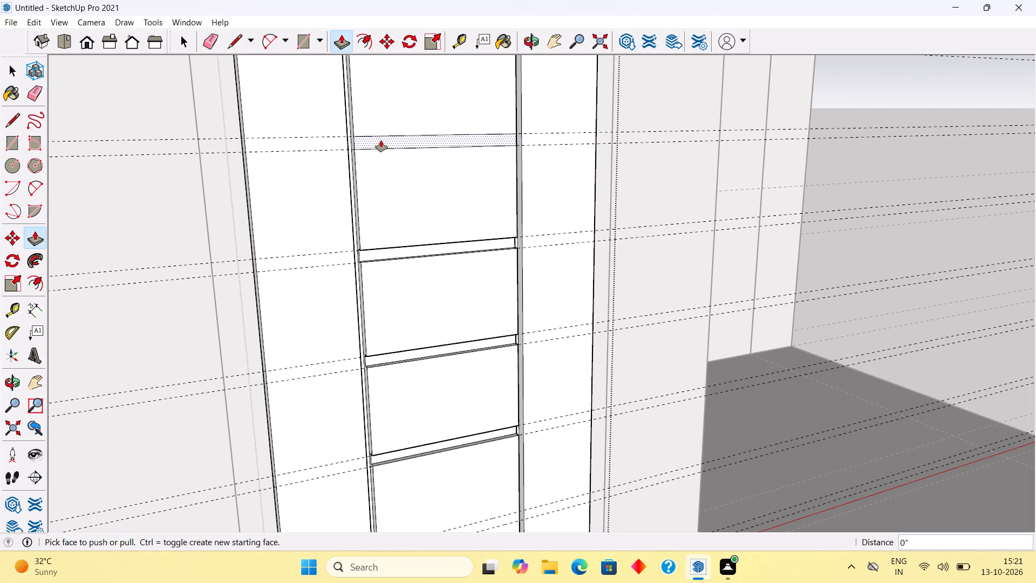
Push/Pull the three uppermost strips on the door's inner panel by the same 1/2" and leave the door group.
{"action": "scroll", "coordinate": [383, 140], "scroll_direction": "down", "scroll_amount": 19}
{"action": "scroll", "coordinate": [391, 113], "scroll_direction": "down", "scroll_amount": 4}
{"action": "scroll", "coordinate": [391, 62], "scroll_direction": "up", "scroll_amount": 17}
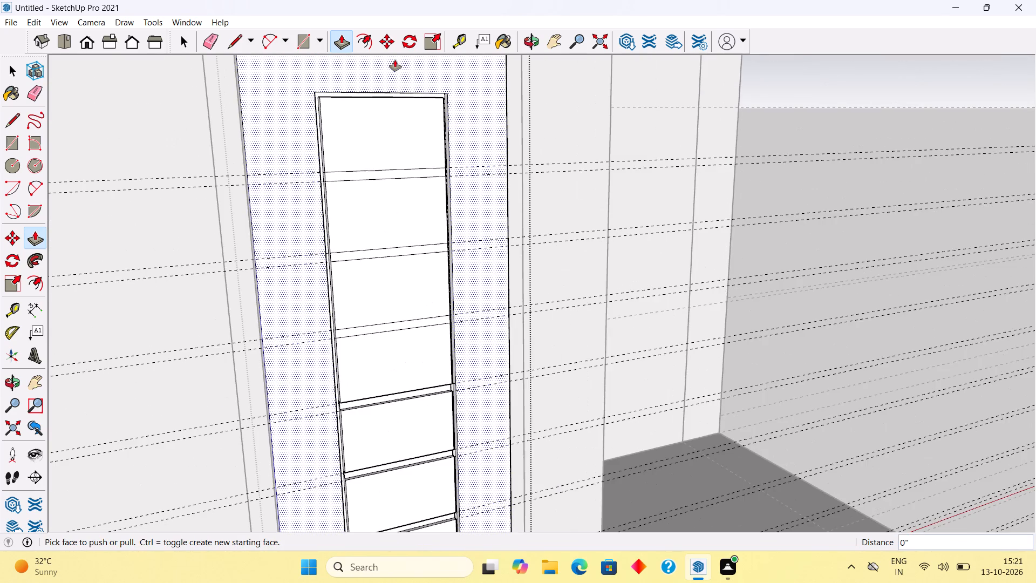
{"action": "scroll", "coordinate": [395, 60], "scroll_direction": "up", "scroll_amount": 4}
{"action": "scroll", "coordinate": [387, 137], "scroll_direction": "down", "scroll_amount": 2}
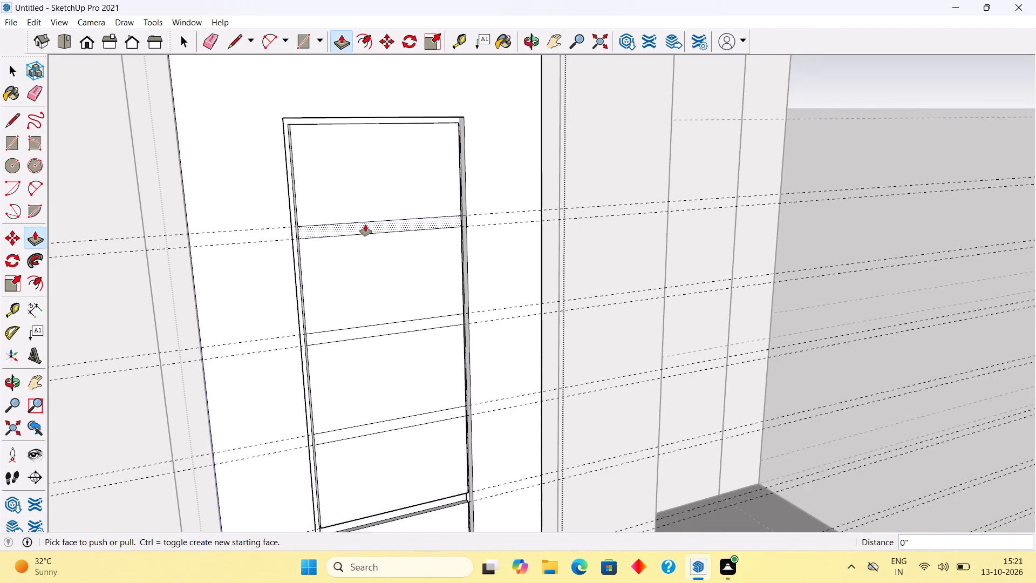
{"action": "double_click", "coordinate": [365, 225]}
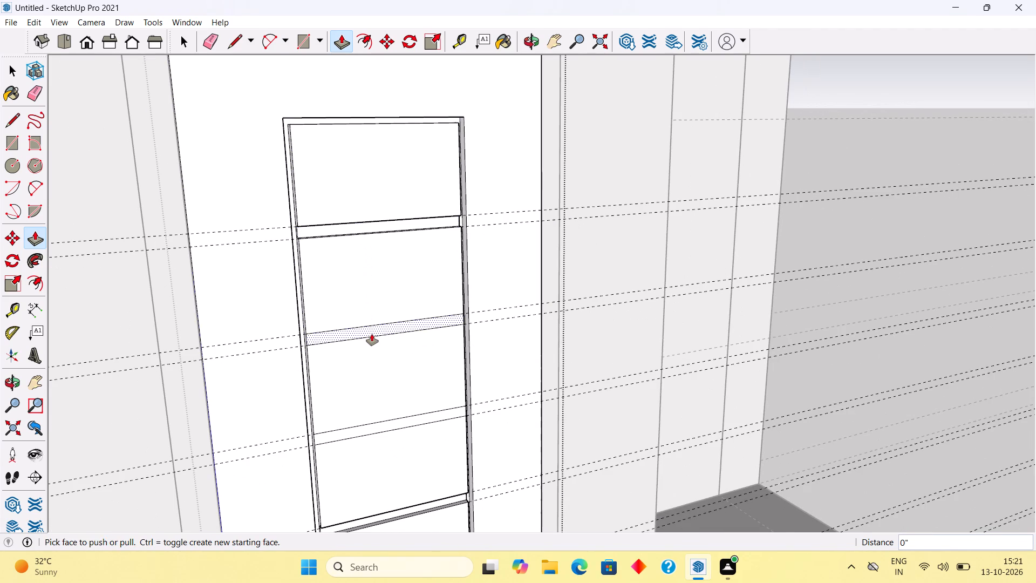
{"action": "double_click", "coordinate": [372, 334]}
{"action": "double_click", "coordinate": [394, 423]}
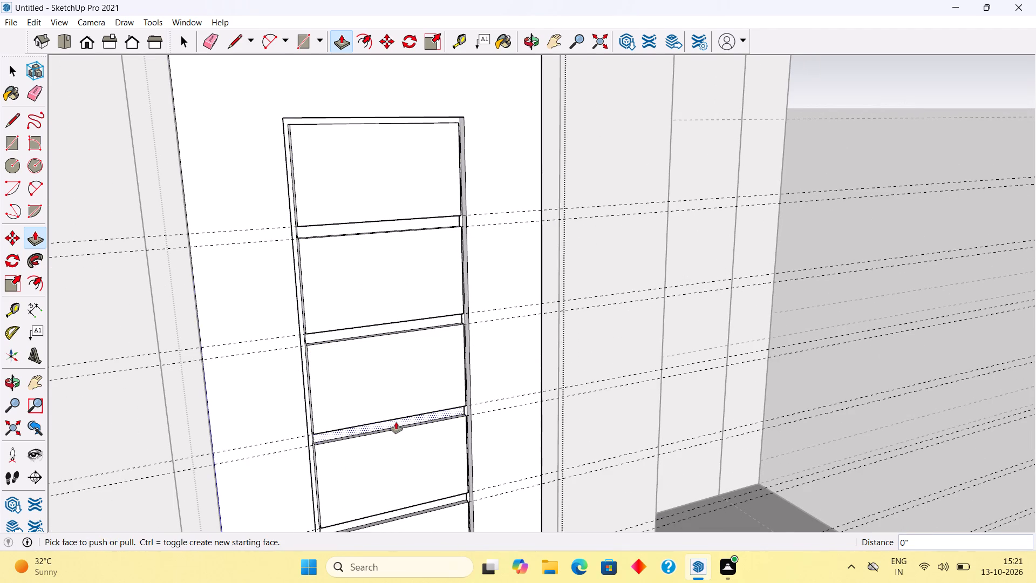
{"action": "key", "text": "space"}
{"action": "scroll", "coordinate": [403, 408], "scroll_direction": "down", "scroll_amount": 13}
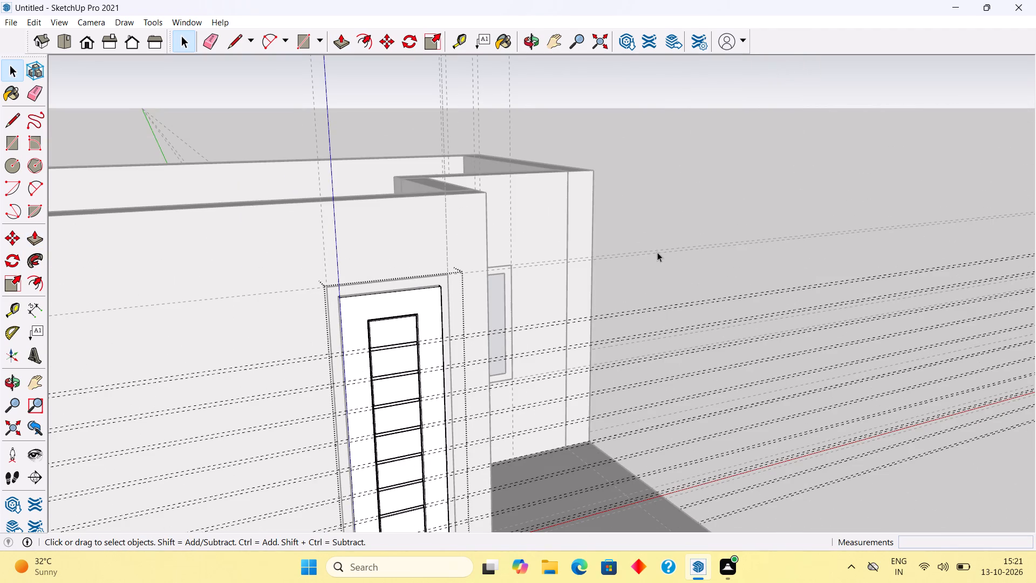
{"action": "left_click", "coordinate": [650, 216]}
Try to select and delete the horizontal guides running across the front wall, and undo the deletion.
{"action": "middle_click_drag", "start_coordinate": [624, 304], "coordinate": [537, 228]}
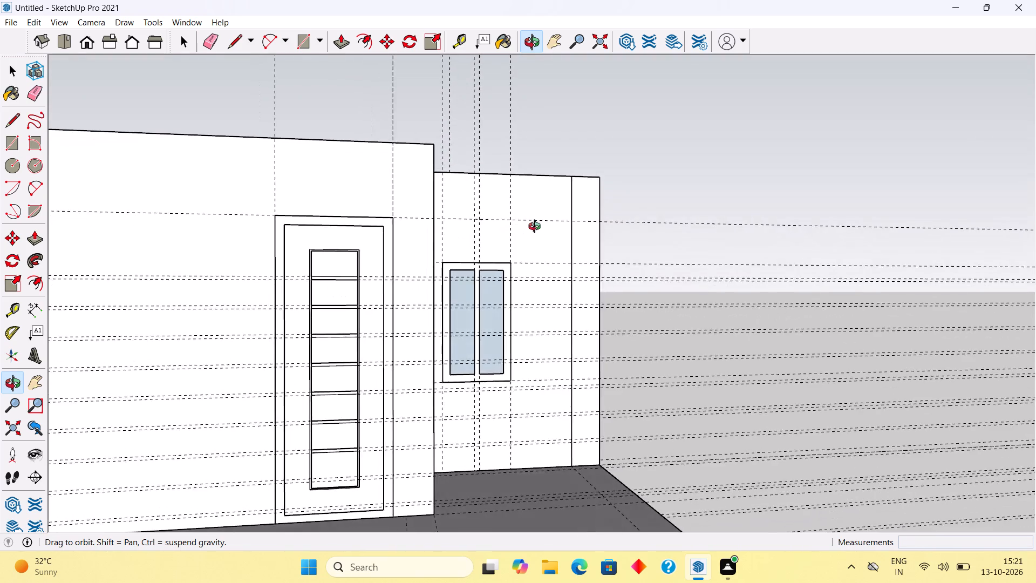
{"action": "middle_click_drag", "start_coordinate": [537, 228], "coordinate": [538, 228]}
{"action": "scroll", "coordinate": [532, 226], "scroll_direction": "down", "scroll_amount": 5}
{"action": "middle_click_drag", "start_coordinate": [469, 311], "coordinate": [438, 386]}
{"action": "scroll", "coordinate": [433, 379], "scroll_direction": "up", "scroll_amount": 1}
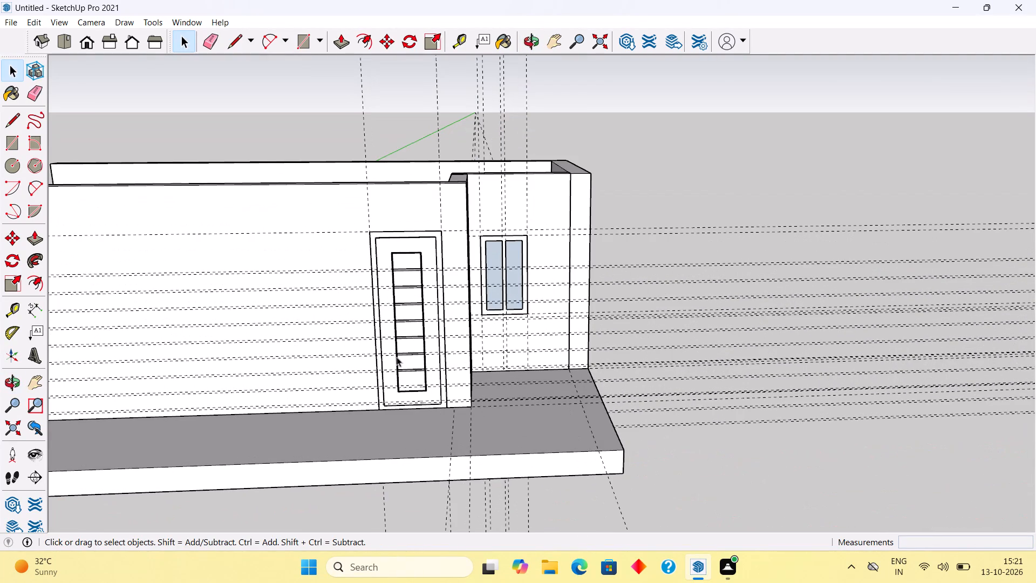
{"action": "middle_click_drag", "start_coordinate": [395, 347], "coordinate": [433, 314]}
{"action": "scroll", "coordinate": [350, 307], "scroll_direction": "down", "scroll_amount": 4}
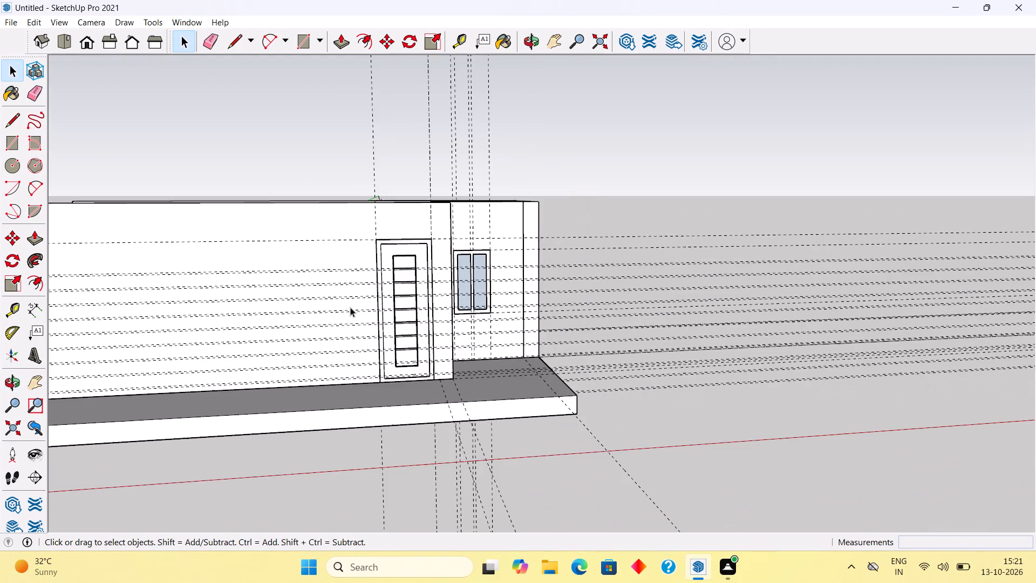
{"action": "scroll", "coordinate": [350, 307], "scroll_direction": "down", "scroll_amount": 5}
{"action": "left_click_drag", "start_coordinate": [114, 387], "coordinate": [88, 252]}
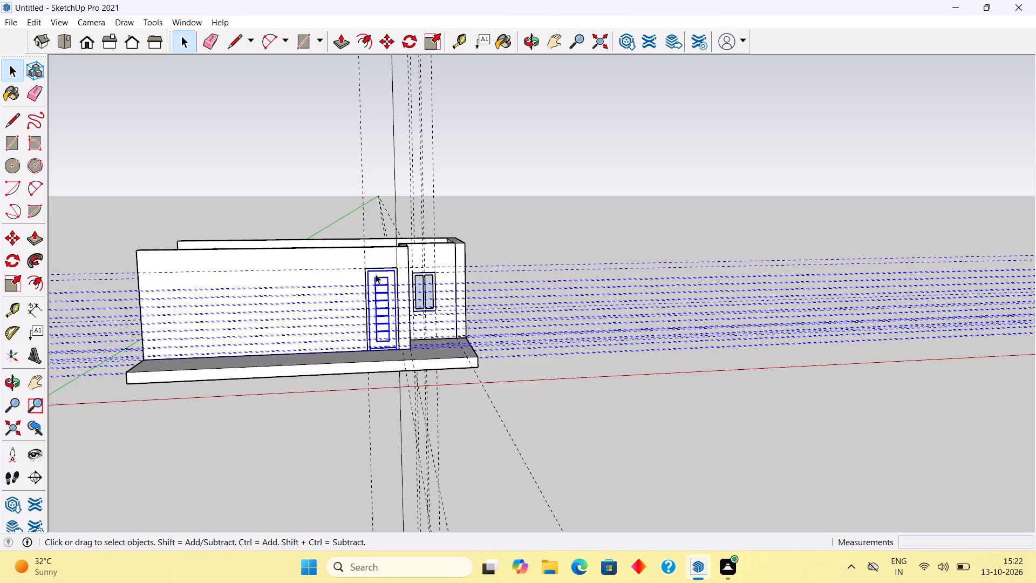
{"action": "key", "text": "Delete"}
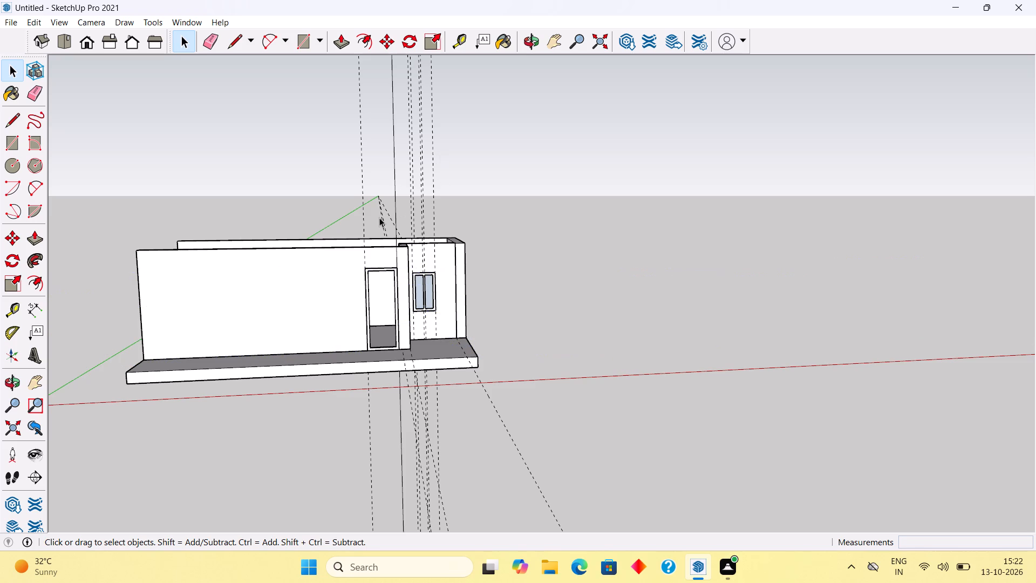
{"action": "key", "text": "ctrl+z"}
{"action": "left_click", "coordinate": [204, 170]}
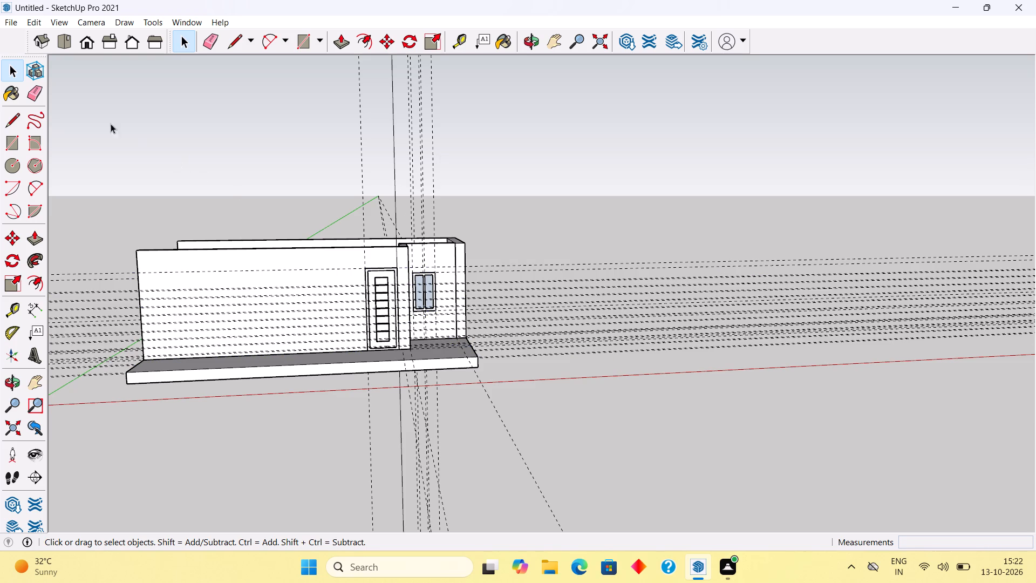
Delete all guides in the model at once.
{"action": "left_click", "coordinate": [27, 23]}
{"action": "left_click", "coordinate": [101, 145]}
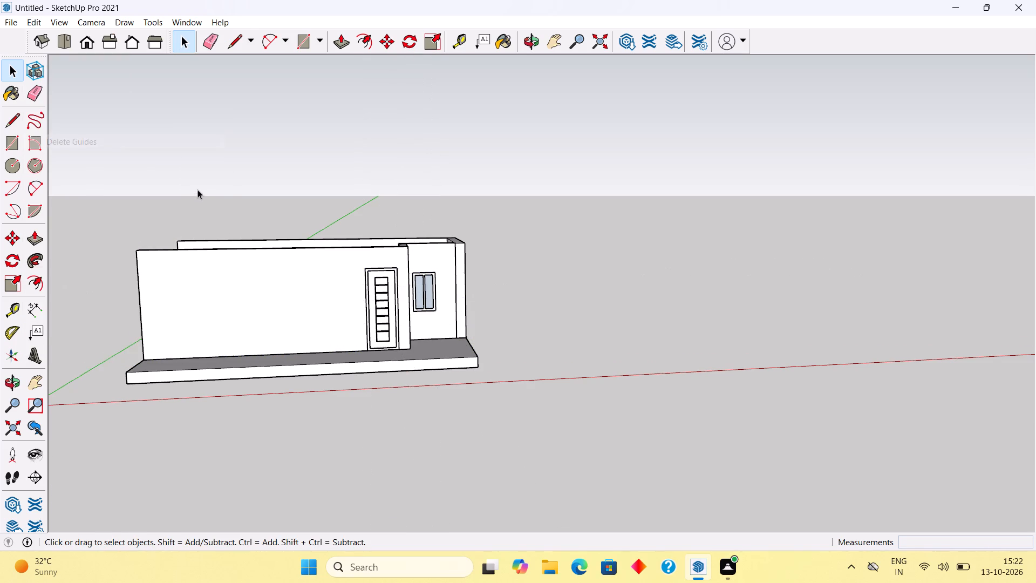
Examine the walls, slab, front door and window from several angles and distances.
{"action": "scroll", "coordinate": [198, 191], "scroll_direction": "down", "scroll_amount": 5}
{"action": "scroll", "coordinate": [188, 340], "scroll_direction": "up", "scroll_amount": 4}
{"action": "middle_click_drag", "start_coordinate": [216, 311], "coordinate": [160, 294]}
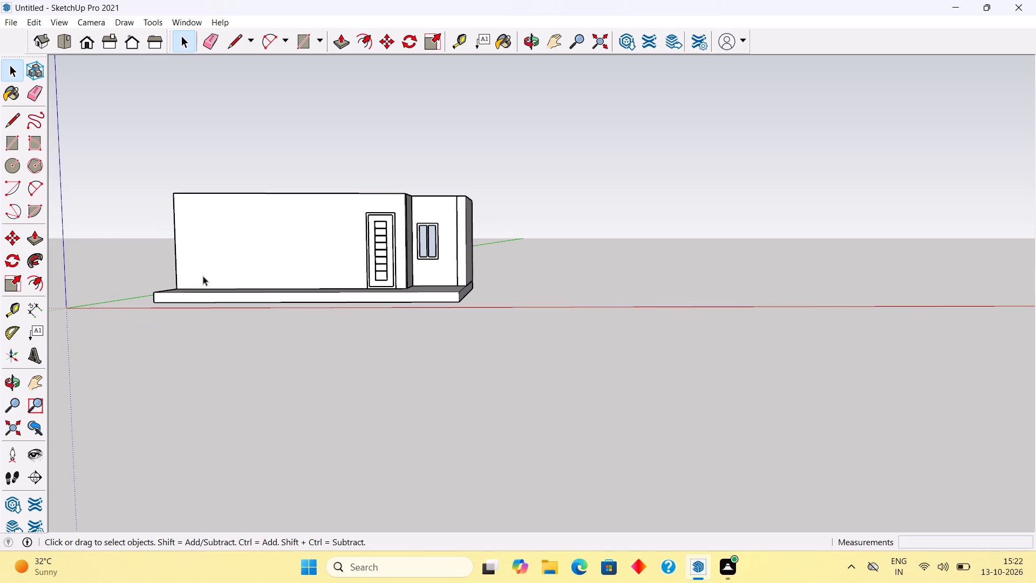
{"action": "middle_click_drag", "start_coordinate": [203, 276], "coordinate": [623, 253], "text": "shift"}
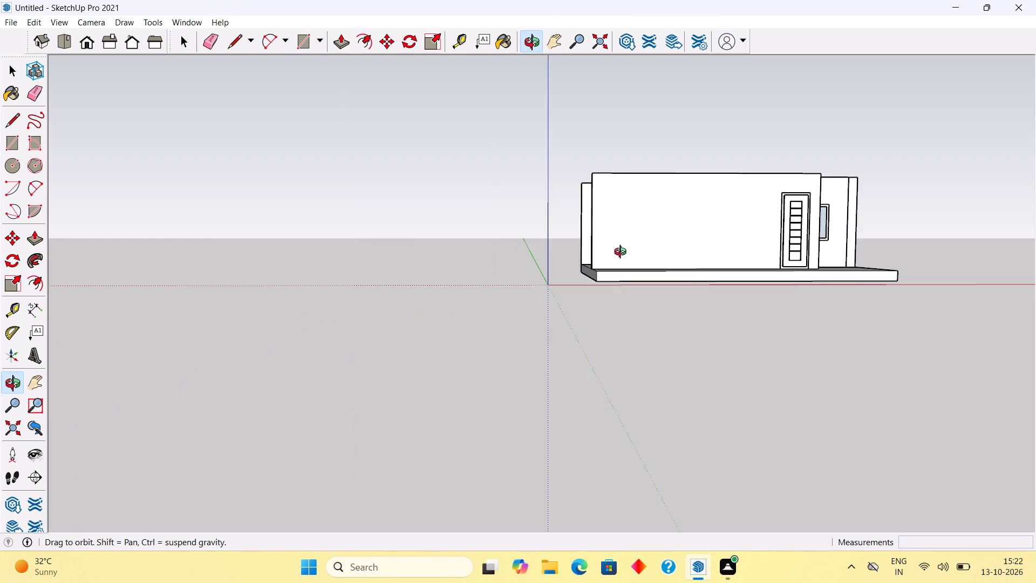
{"action": "middle_click_drag", "start_coordinate": [623, 253], "coordinate": [591, 308], "text": "shift"}
{"action": "scroll", "coordinate": [591, 301], "scroll_direction": "down", "scroll_amount": 3}
{"action": "scroll", "coordinate": [812, 152], "scroll_direction": "up", "scroll_amount": 5}
{"action": "scroll", "coordinate": [792, 282], "scroll_direction": "up", "scroll_amount": 4}
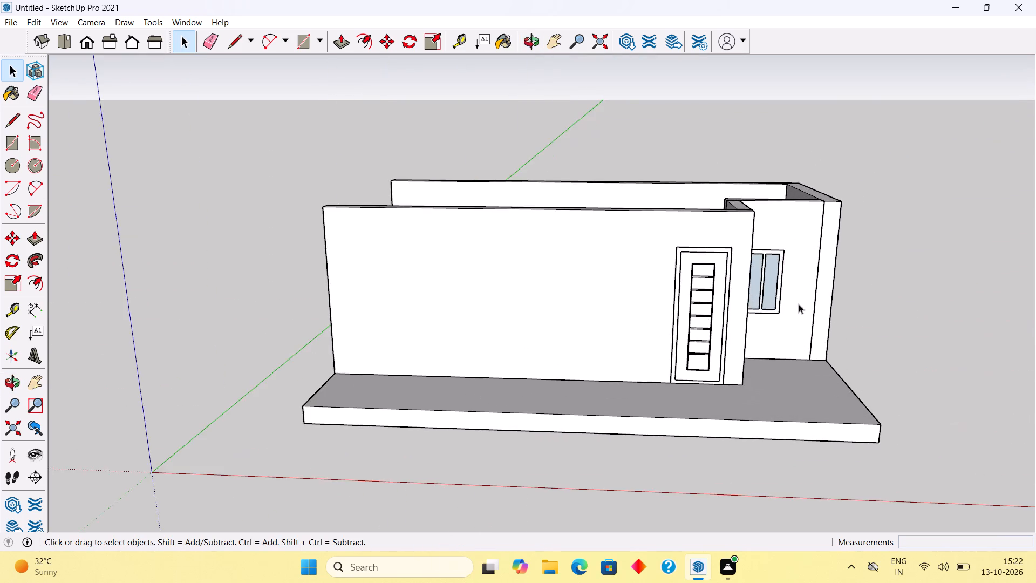
{"action": "middle_click_drag", "start_coordinate": [802, 303], "coordinate": [794, 204]}
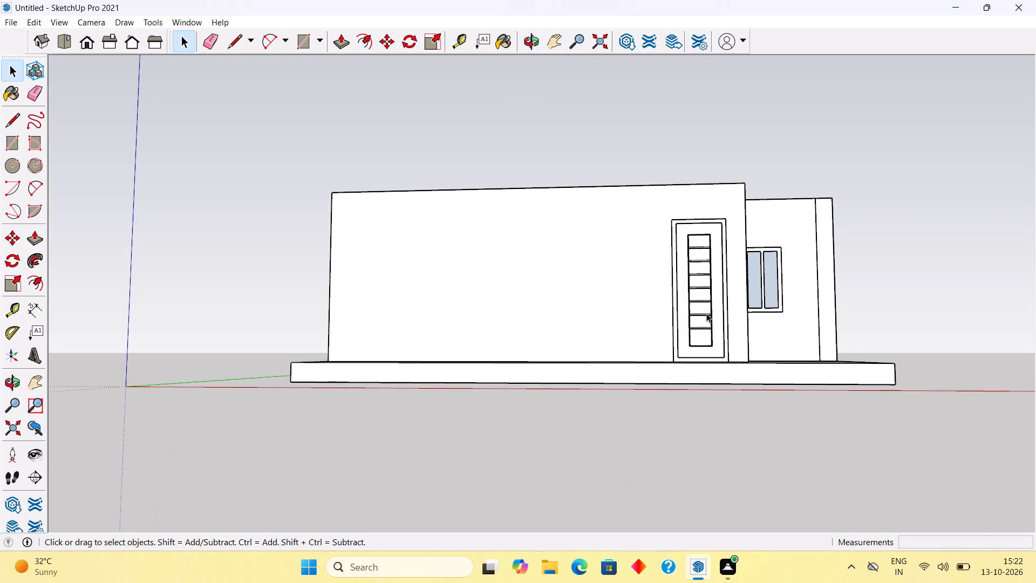
{"action": "scroll", "coordinate": [706, 313], "scroll_direction": "up", "scroll_amount": 2}
{"action": "middle_click_drag", "start_coordinate": [738, 355], "coordinate": [756, 389]}
{"action": "middle_click_drag", "start_coordinate": [638, 323], "coordinate": [693, 364]}
{"action": "scroll", "coordinate": [691, 364], "scroll_direction": "up", "scroll_amount": 1}
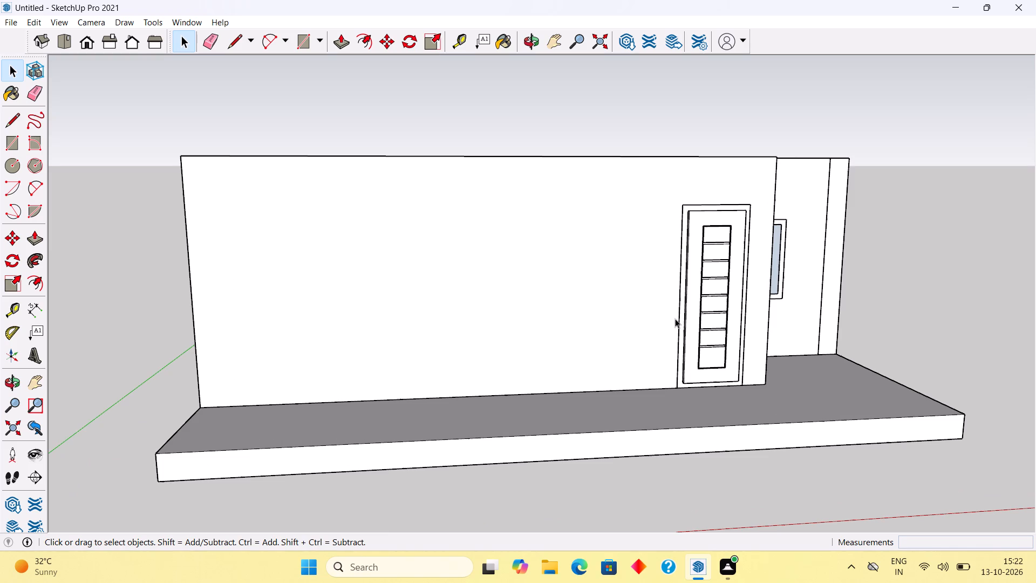
{"action": "scroll", "coordinate": [675, 318], "scroll_direction": "down", "scroll_amount": 2}
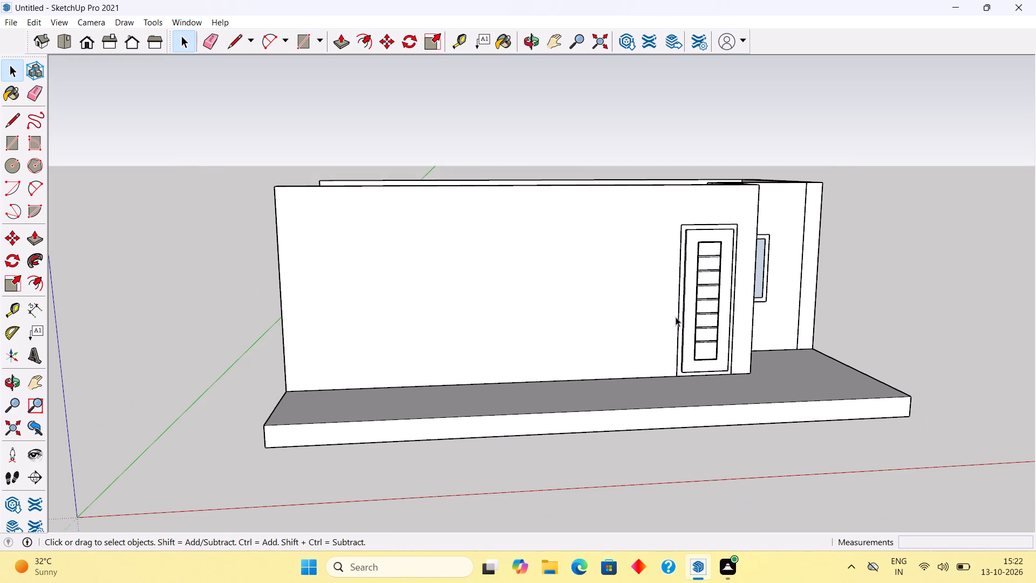
{"action": "scroll", "coordinate": [677, 321], "scroll_direction": "down", "scroll_amount": 4}
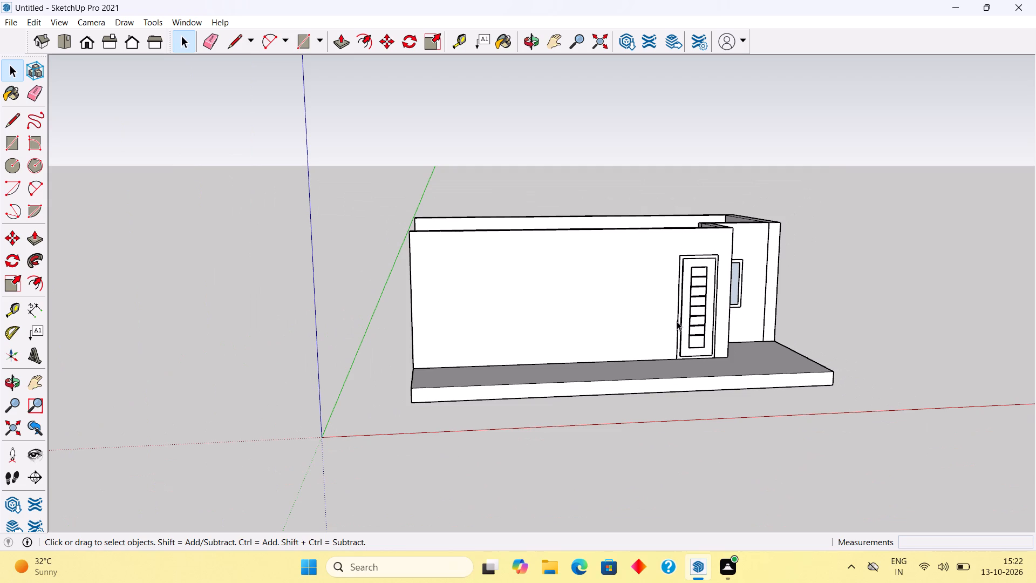
{"action": "scroll", "coordinate": [677, 321], "scroll_direction": "down", "scroll_amount": 4}
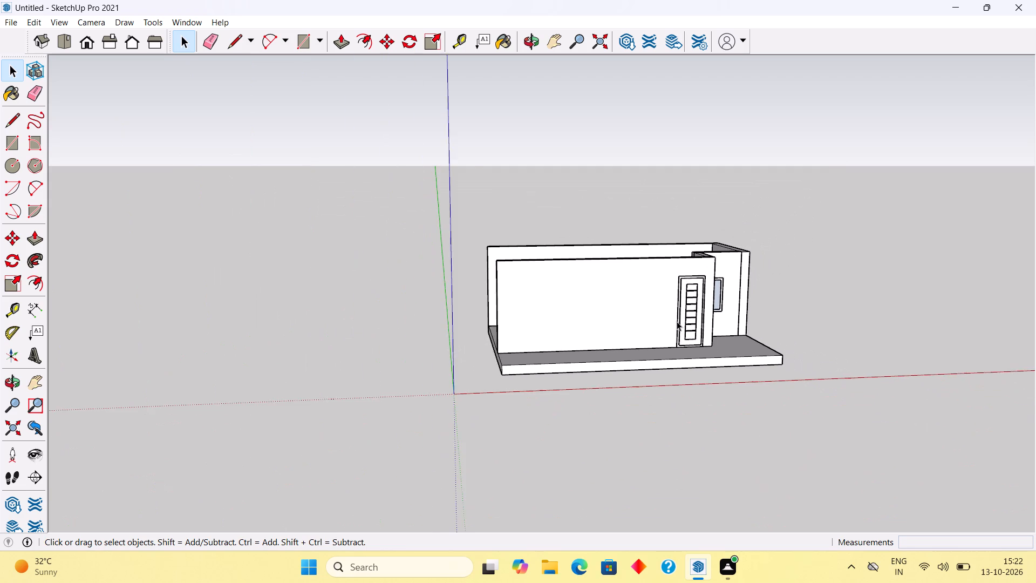
{"action": "scroll", "coordinate": [677, 321], "scroll_direction": "down", "scroll_amount": 1}
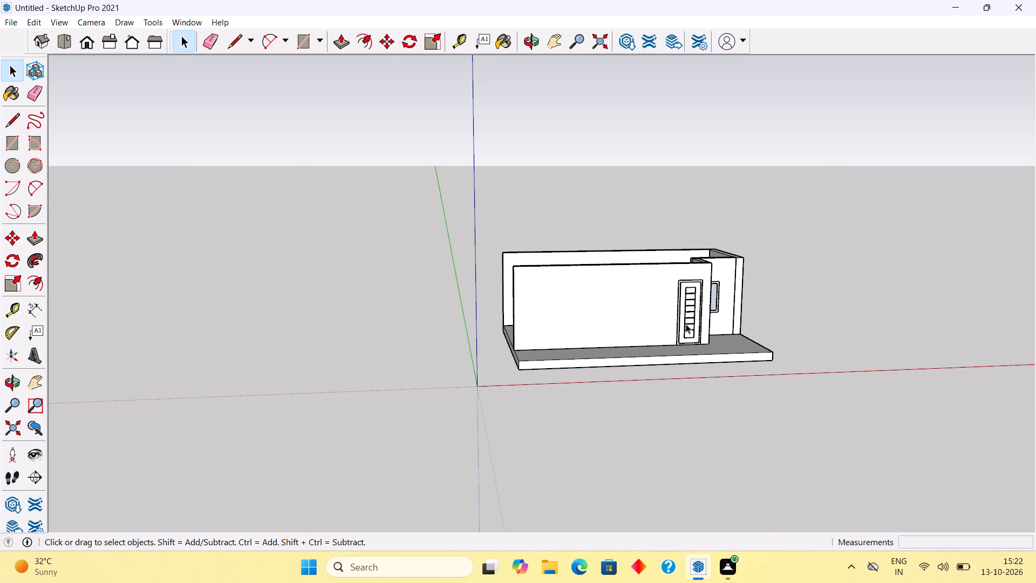
{"action": "scroll", "coordinate": [686, 324], "scroll_direction": "down", "scroll_amount": 4}
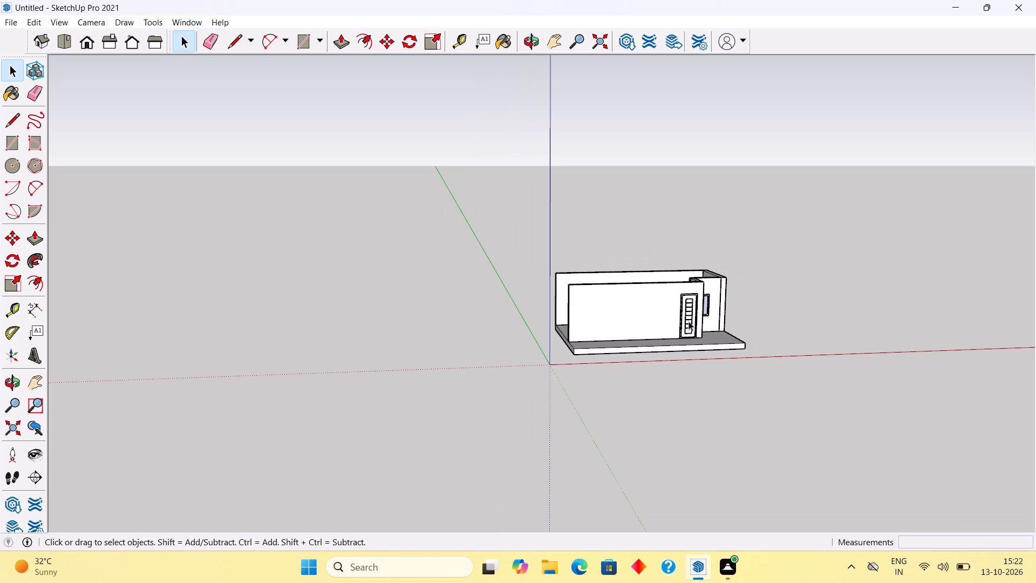
{"action": "scroll", "coordinate": [690, 321], "scroll_direction": "down", "scroll_amount": 2}
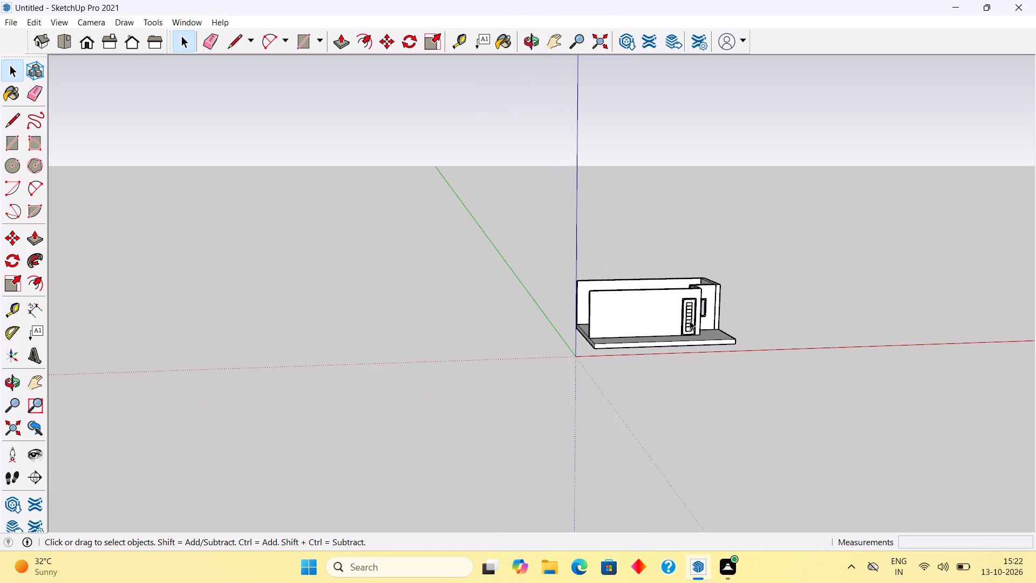
{"action": "scroll", "coordinate": [690, 321], "scroll_direction": "down", "scroll_amount": 2}
{"action": "scroll", "coordinate": [690, 321], "scroll_direction": "up", "scroll_amount": 4}
{"action": "scroll", "coordinate": [753, 296], "scroll_direction": "up", "scroll_amount": 10}
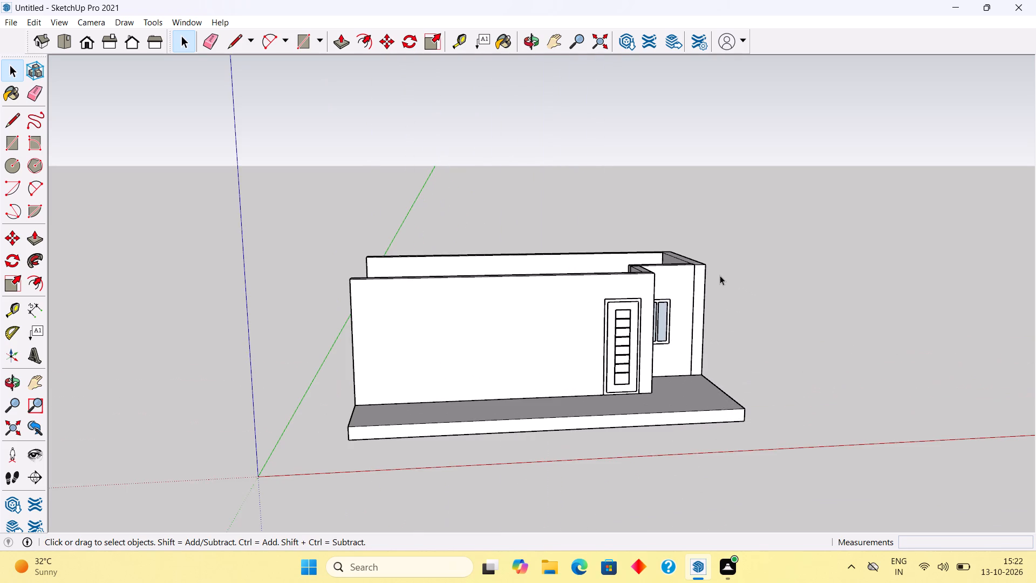
{"action": "middle_click_drag", "start_coordinate": [716, 275], "coordinate": [737, 439]}
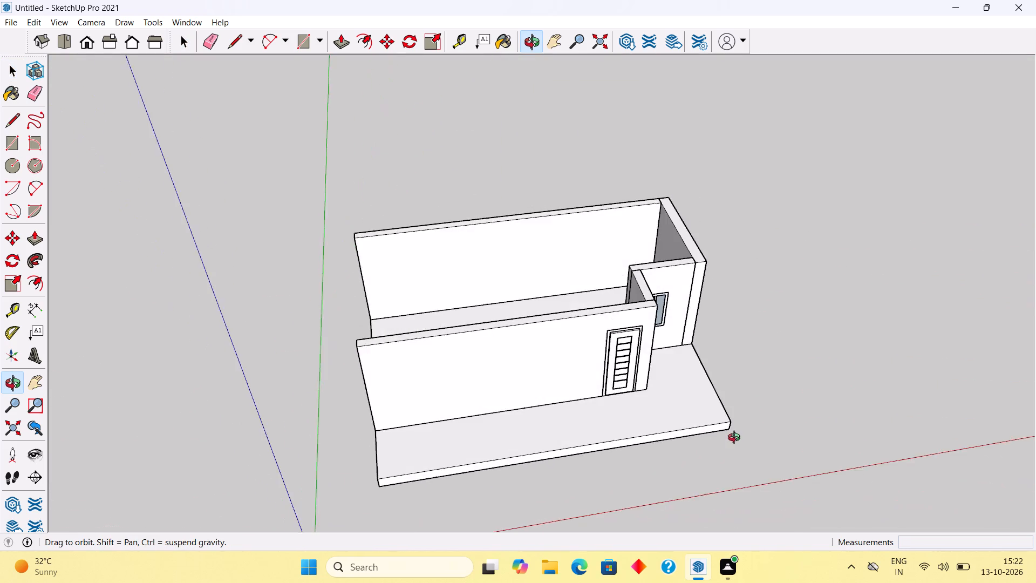
{"action": "middle_click_drag", "start_coordinate": [737, 439], "coordinate": [697, 469]}
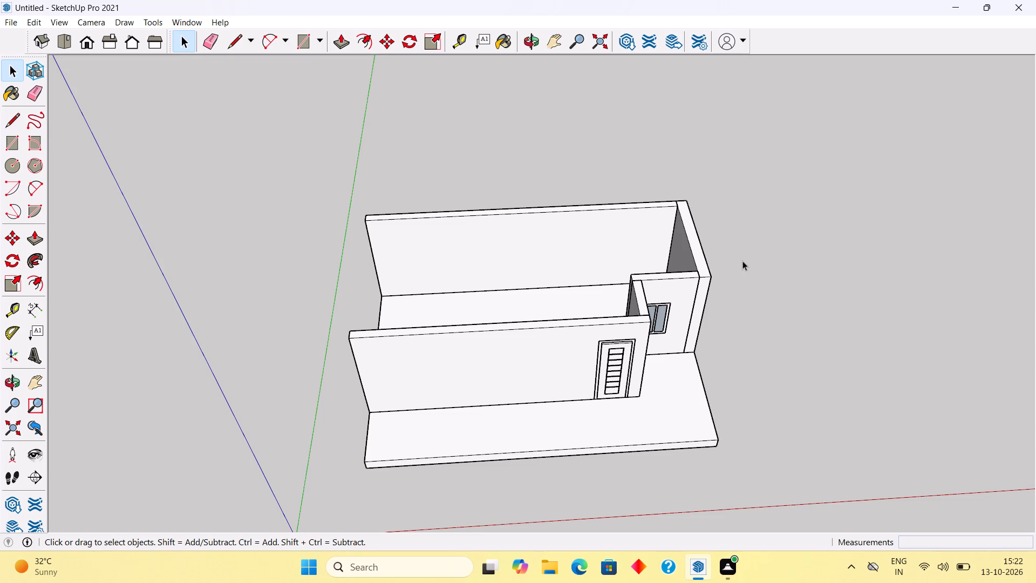
{"action": "middle_click_drag", "start_coordinate": [602, 391], "coordinate": [604, 297]}
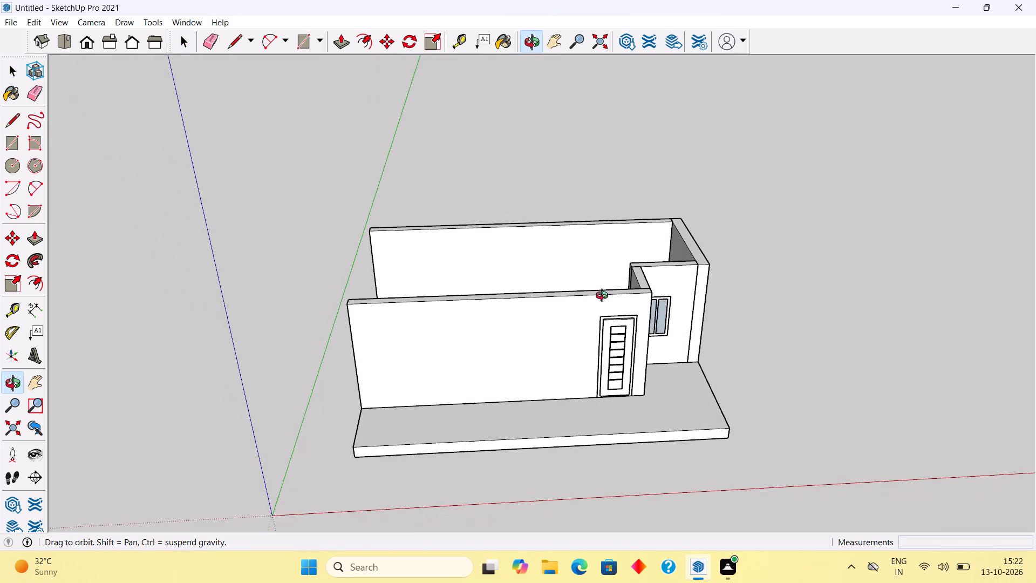
Place a guide on top of the slab, 9" in from its front edge.
{"action": "middle_click_drag", "start_coordinate": [604, 297], "coordinate": [605, 296]}
{"action": "scroll", "coordinate": [605, 296], "scroll_direction": "down", "scroll_amount": 3}
{"action": "scroll", "coordinate": [577, 387], "scroll_direction": "up", "scroll_amount": 5}
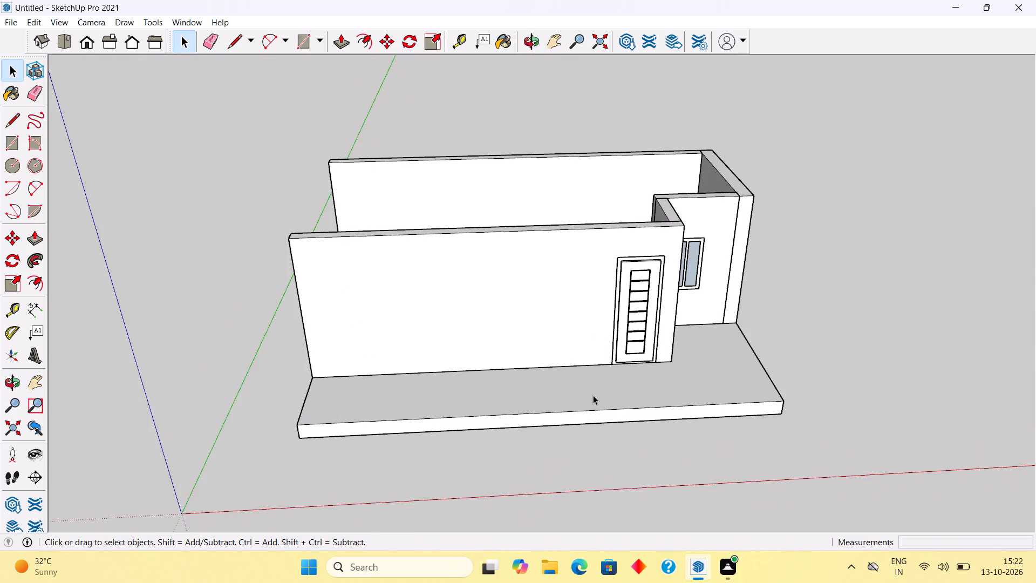
{"action": "scroll", "coordinate": [593, 395], "scroll_direction": "up", "scroll_amount": 4}
{"action": "middle_click_drag", "start_coordinate": [600, 408], "coordinate": [600, 413]}
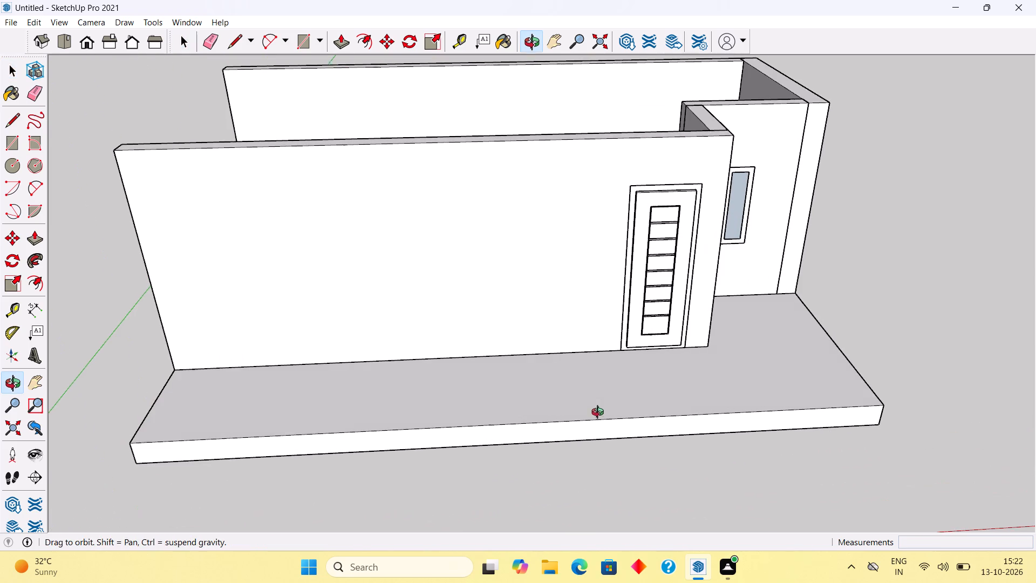
{"action": "middle_click_drag", "start_coordinate": [600, 413], "coordinate": [601, 453]}
{"action": "key", "text": "t"}
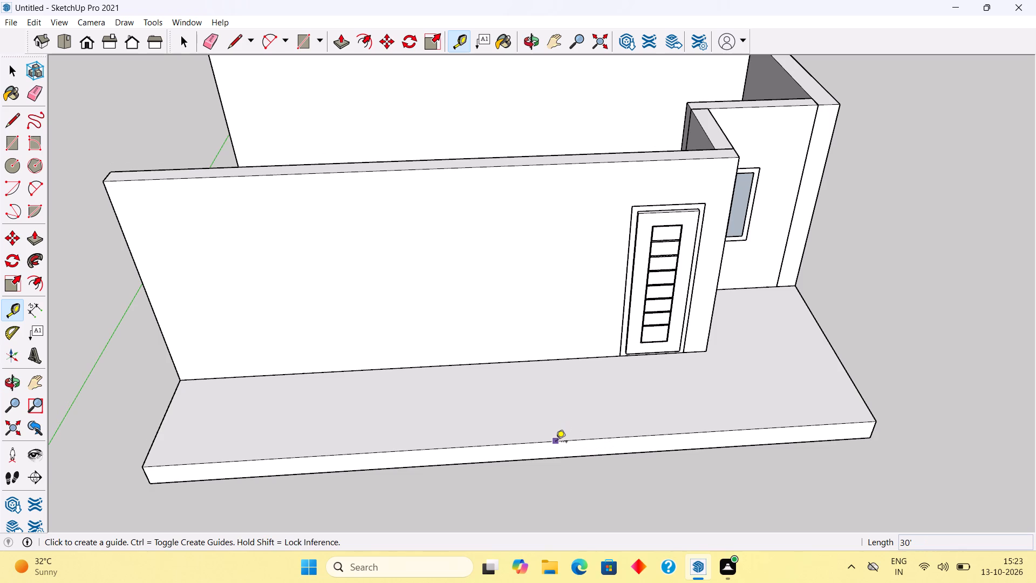
{"action": "left_click", "coordinate": [556, 443]}
{"action": "type", "text": "9\""}
{"action": "key", "text": "Return"}
Place a guide across the slab, 12' in from its side edge beyond the front door.
{"action": "key", "text": "r"}
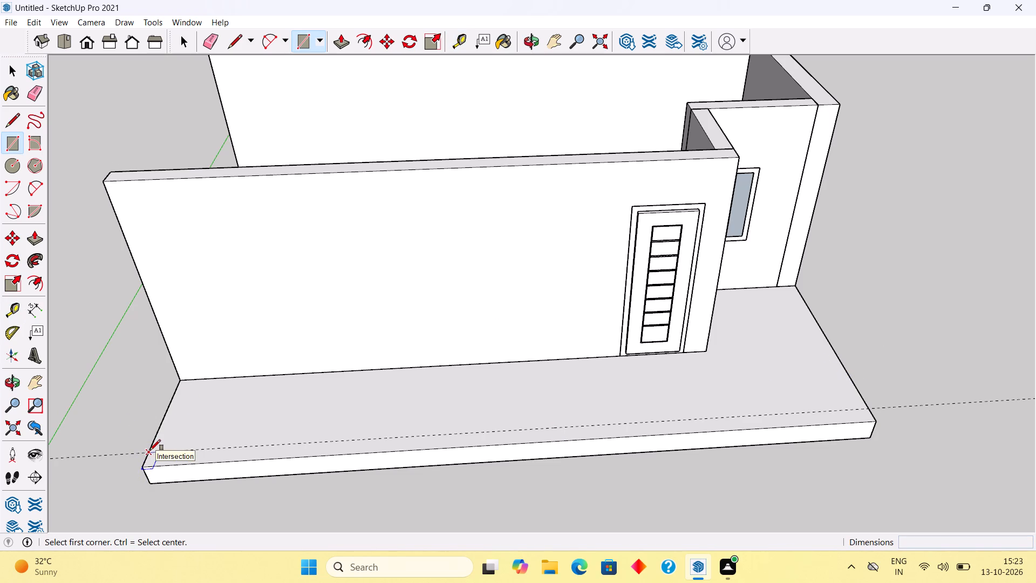
{"action": "key", "text": "t"}
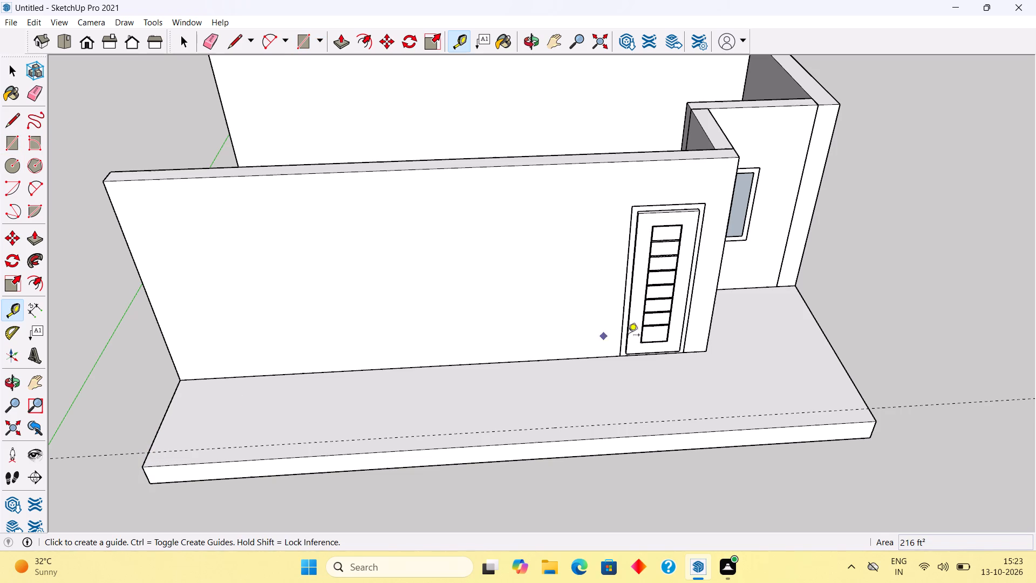
{"action": "left_click", "coordinate": [842, 362]}
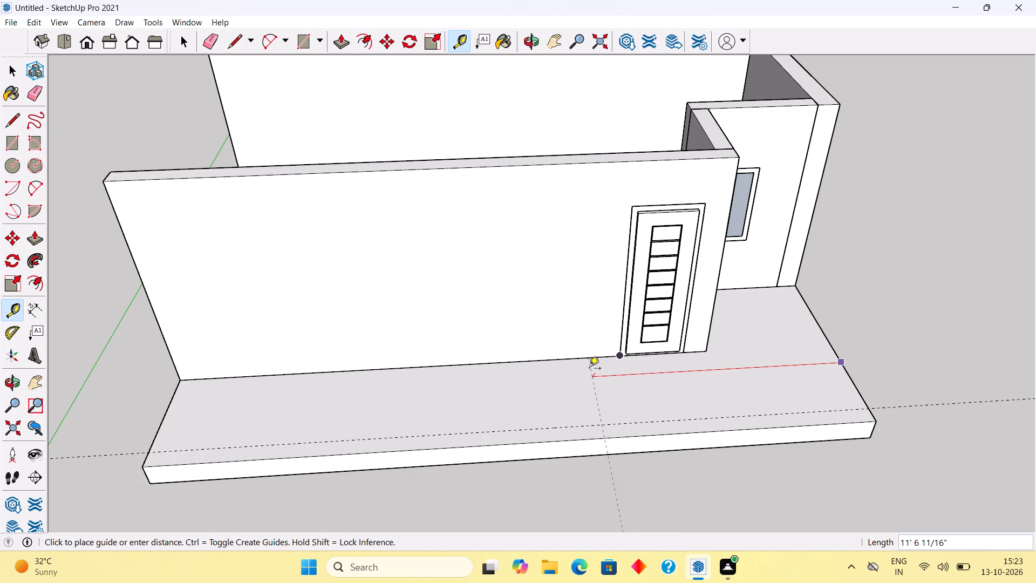
{"action": "key", "text": "1"}
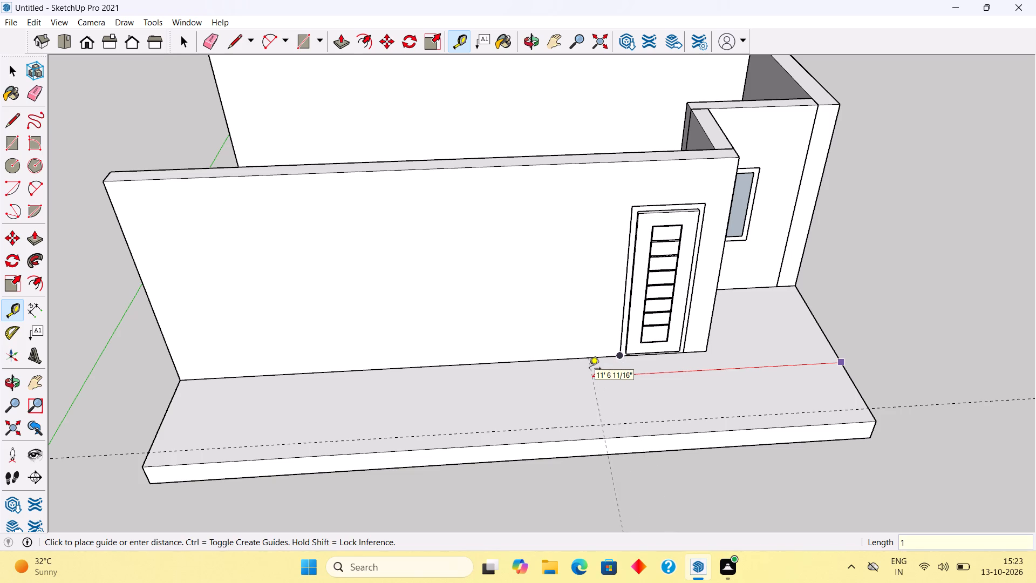
{"action": "type", "text": "2'"}
{"action": "key", "text": "Return"}
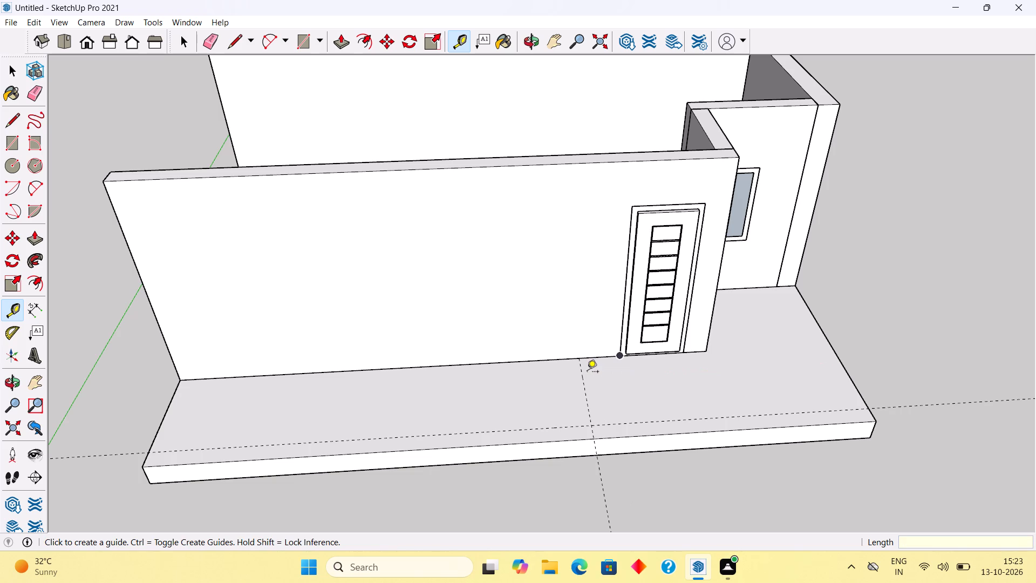
Draw a 9" by 18' rectangle along the slab's front edge, ending at the 12' guide.
{"action": "key", "text": "space"}
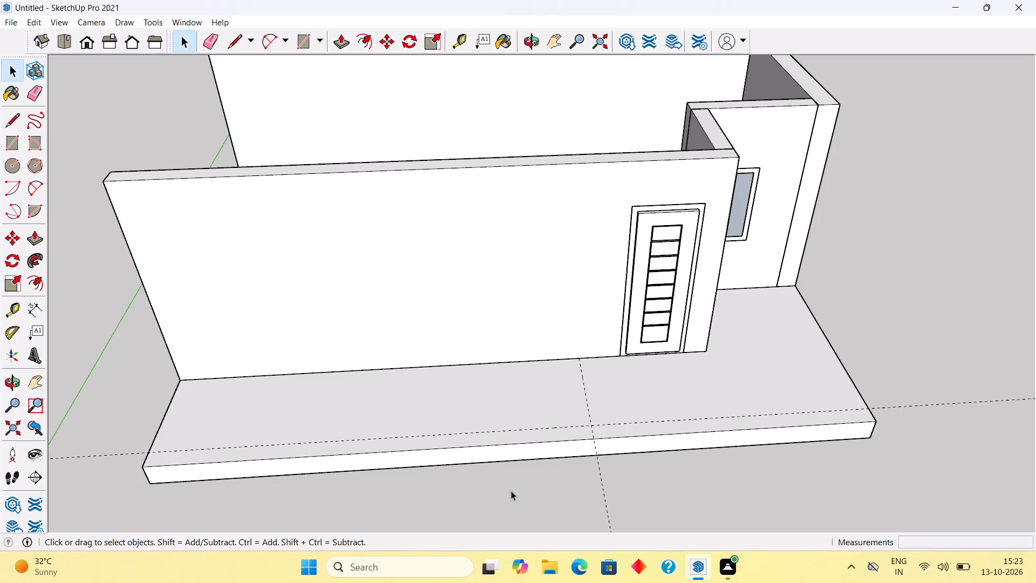
{"action": "key", "text": "r"}
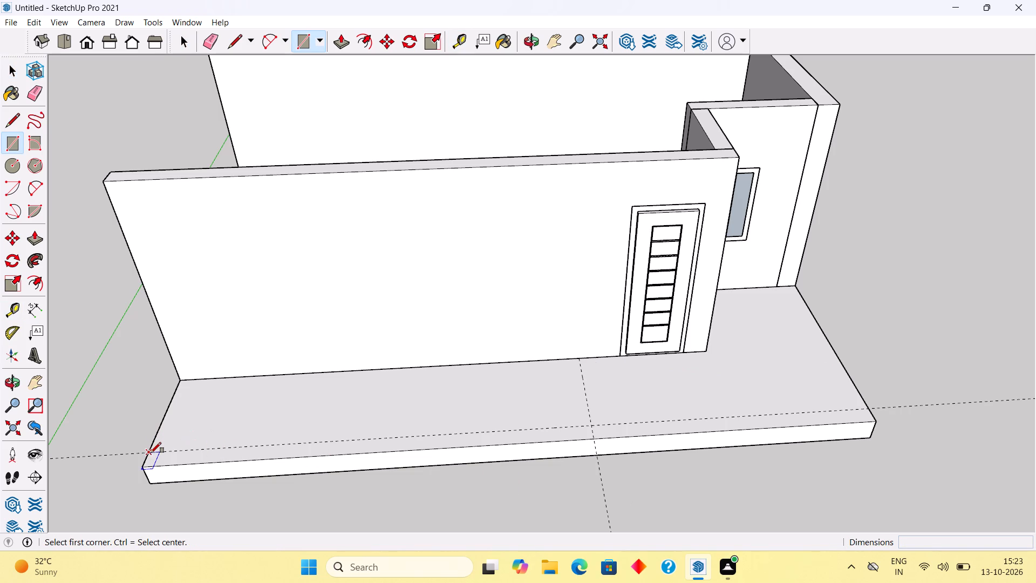
{"action": "left_click", "coordinate": [151, 453]}
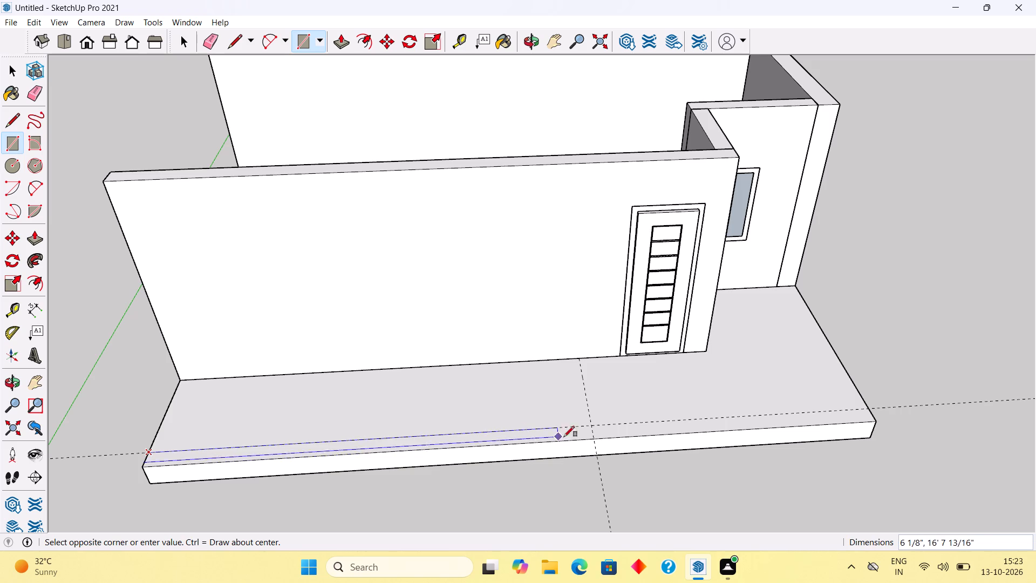
{"action": "left_click", "coordinate": [594, 436]}
Push/Pull the front strip rectangle up 24' to form a tall front wall.
{"action": "key", "text": "p"}
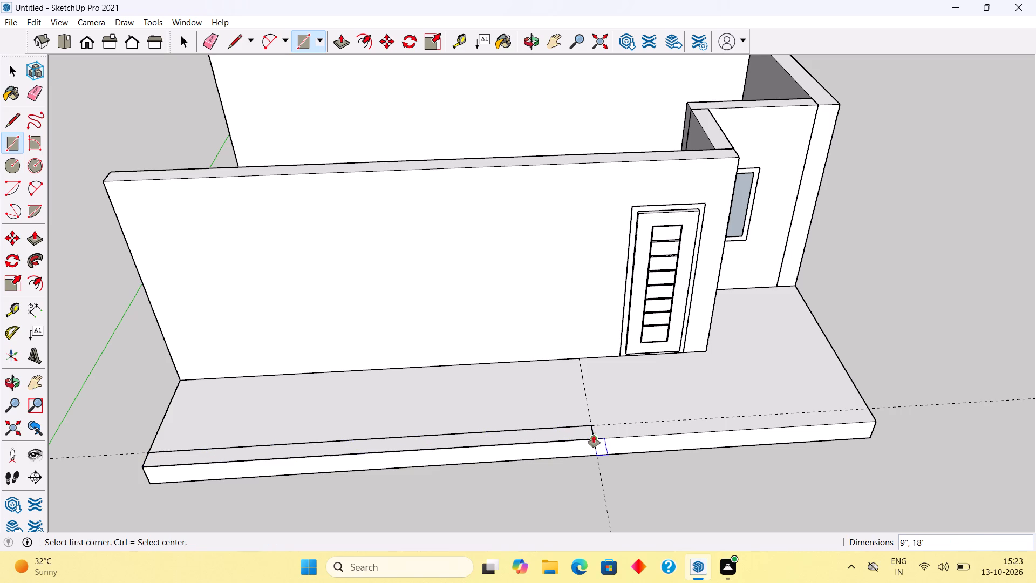
{"action": "left_click", "coordinate": [583, 431]}
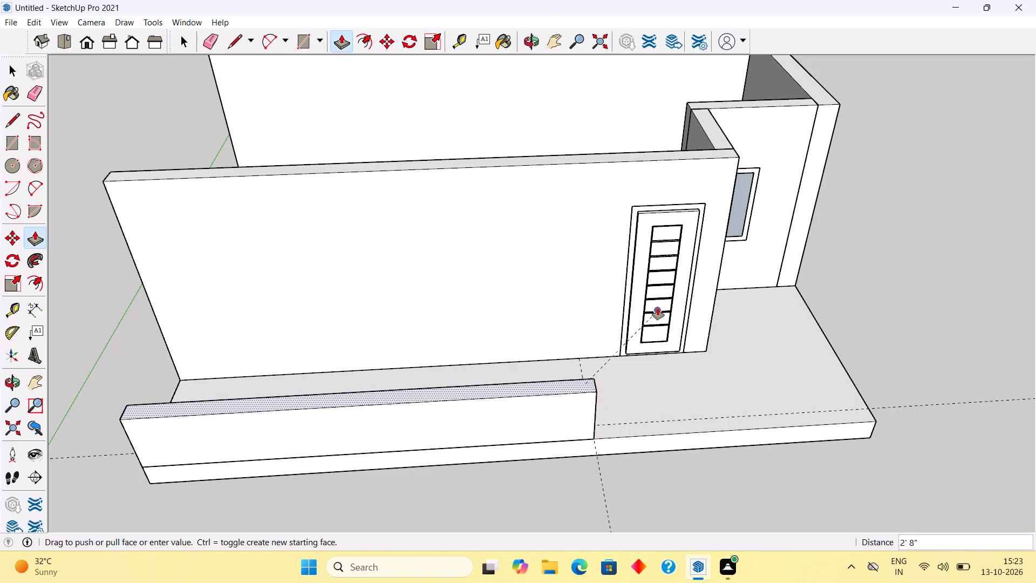
{"action": "scroll", "coordinate": [658, 308], "scroll_direction": "down", "scroll_amount": 13}
{"action": "middle_click_drag", "start_coordinate": [649, 302], "coordinate": [638, 240]}
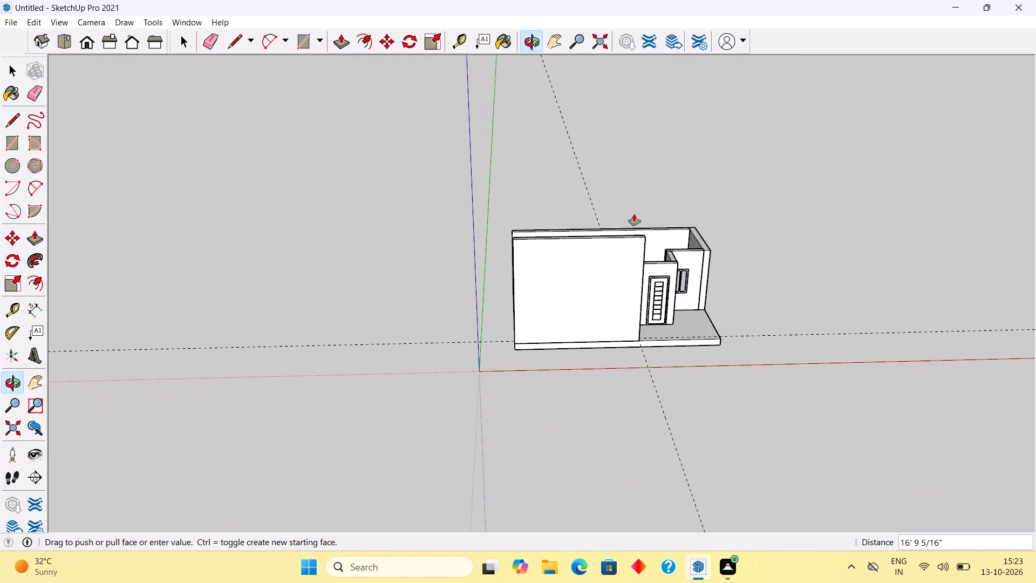
{"action": "middle_click_drag", "start_coordinate": [583, 161], "coordinate": [530, 147]}
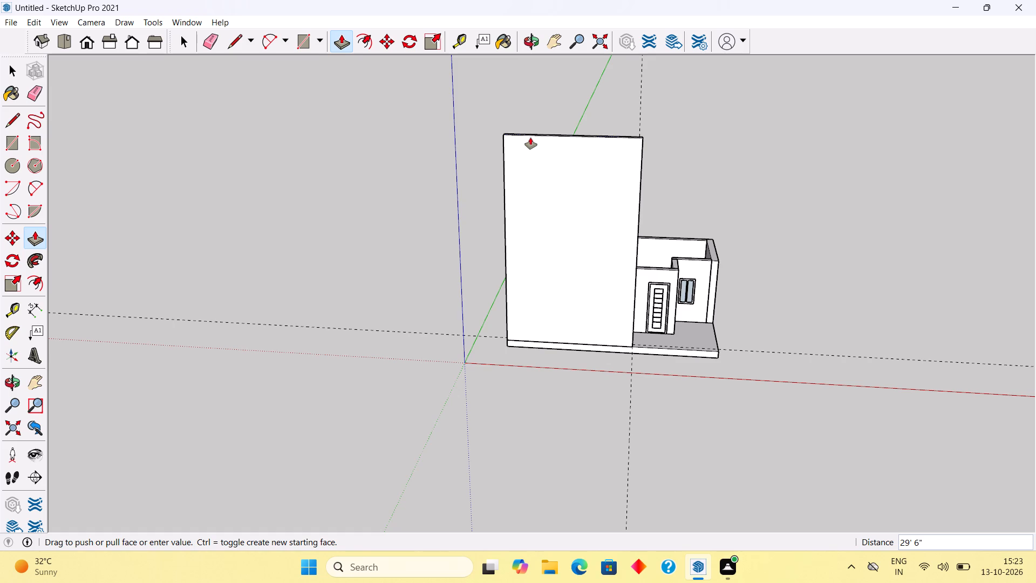
{"action": "type", "text": "24'"}
{"action": "key", "text": "Return"}
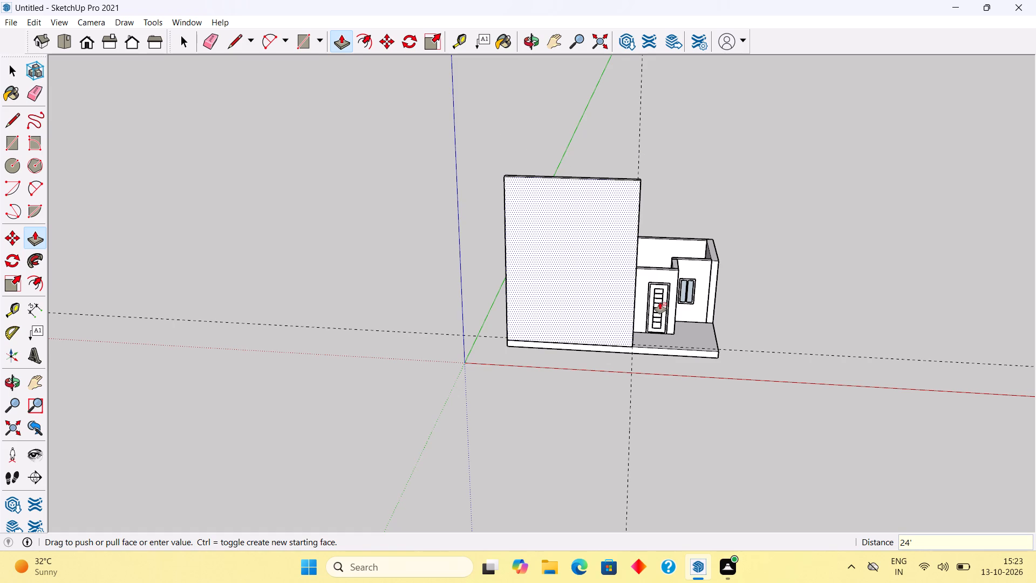
{"action": "key", "text": "space"}
Examine the tall front wall against the rest of the building from several angles and distances.
{"action": "middle_click_drag", "start_coordinate": [570, 301], "coordinate": [609, 245]}
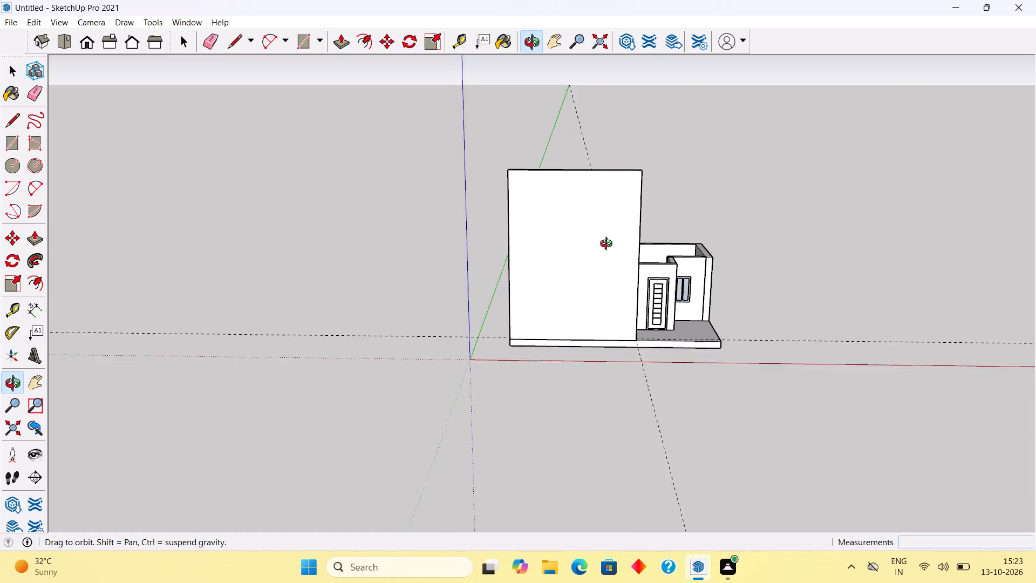
{"action": "middle_click_drag", "start_coordinate": [609, 245], "coordinate": [817, 266]}
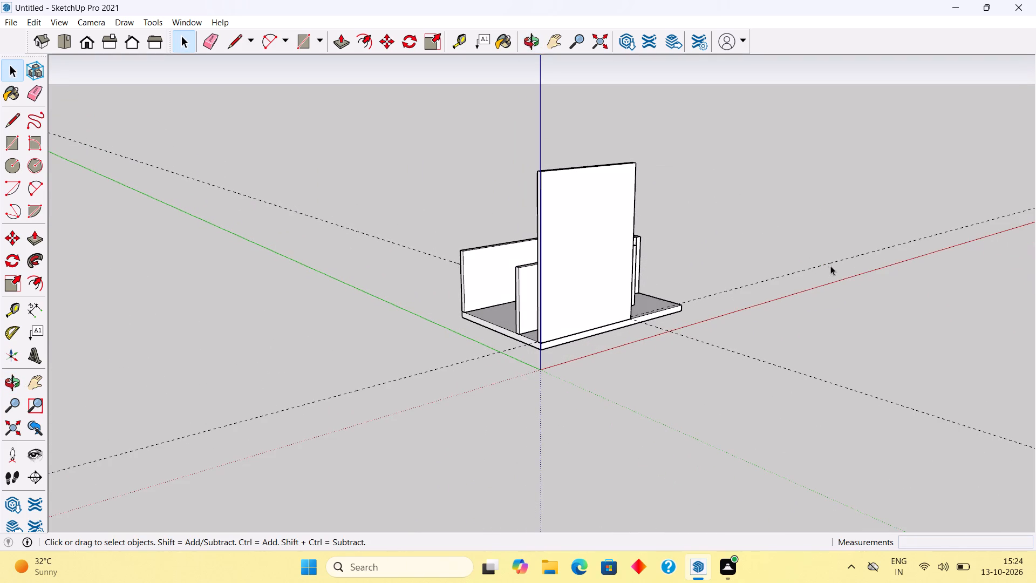
{"action": "scroll", "coordinate": [860, 272], "scroll_direction": "down", "scroll_amount": 2}
{"action": "scroll", "coordinate": [740, 277], "scroll_direction": "down", "scroll_amount": 1}
{"action": "middle_click_drag", "start_coordinate": [720, 278], "coordinate": [573, 257]}
{"action": "scroll", "coordinate": [573, 257], "scroll_direction": "up", "scroll_amount": 1}
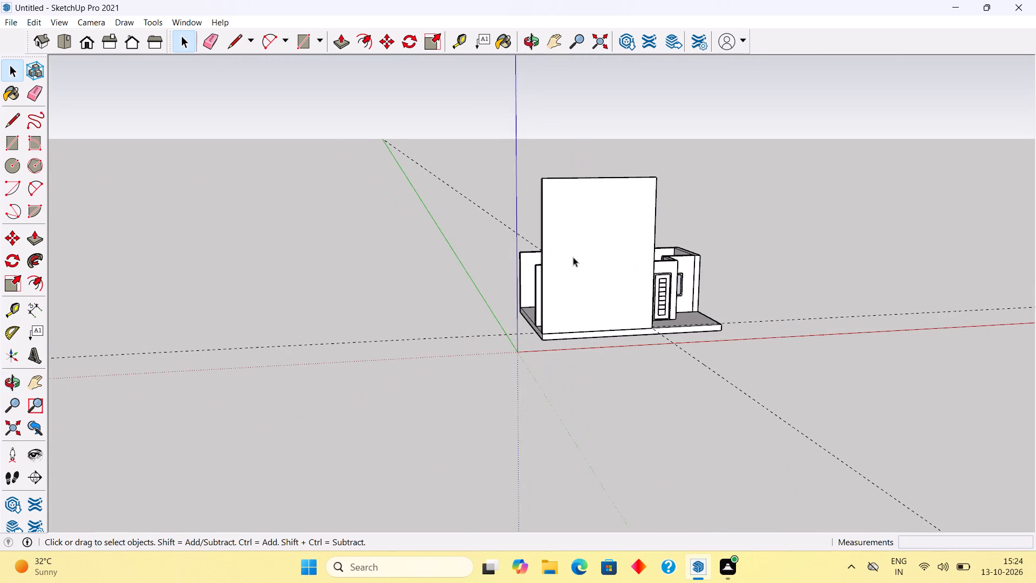
{"action": "scroll", "coordinate": [573, 257], "scroll_direction": "up", "scroll_amount": 1}
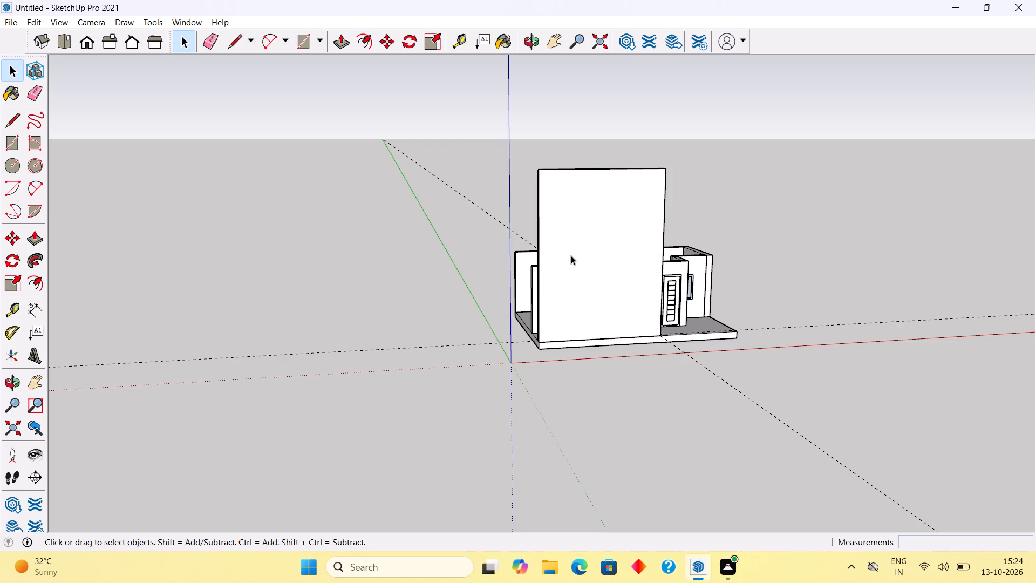
{"action": "middle_click_drag", "start_coordinate": [569, 270], "coordinate": [570, 375]}
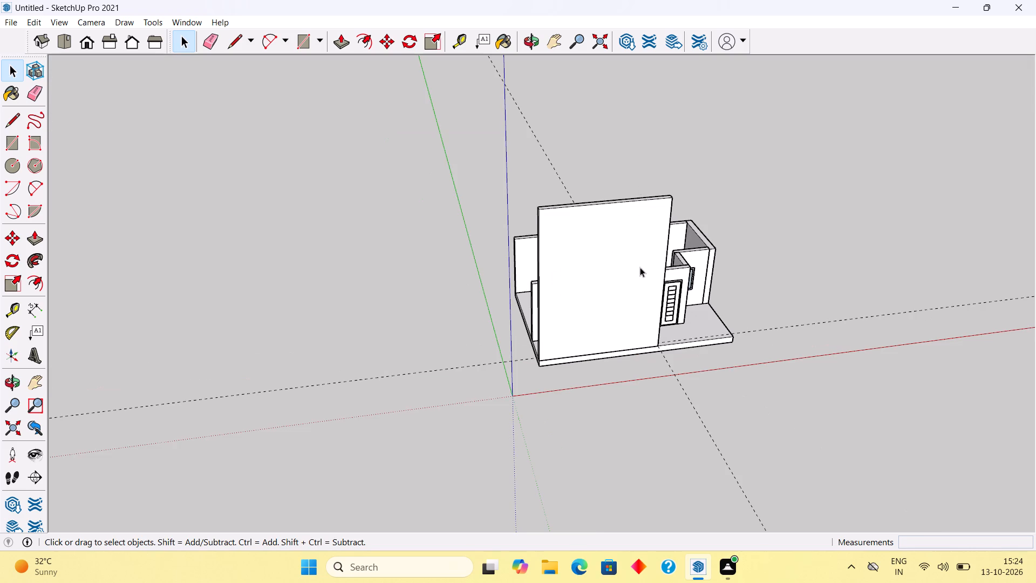
{"action": "middle_click_drag", "start_coordinate": [640, 267], "coordinate": [485, 211]}
{"action": "middle_click_drag", "start_coordinate": [517, 192], "coordinate": [611, 198]}
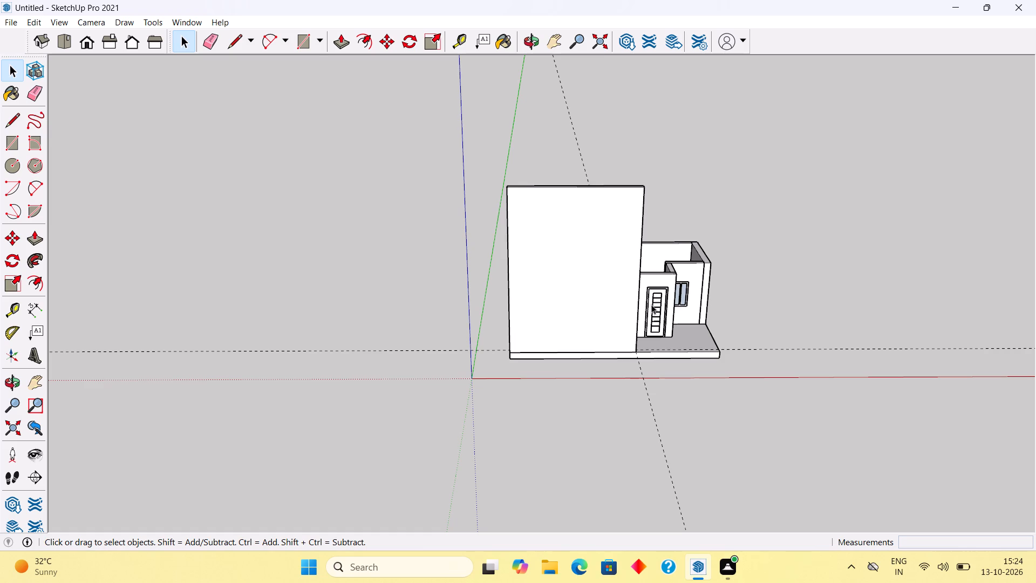
Place a vertical guide on the tall front wall's face, 1.9' in from its door-side edge.
{"action": "key", "text": "t"}
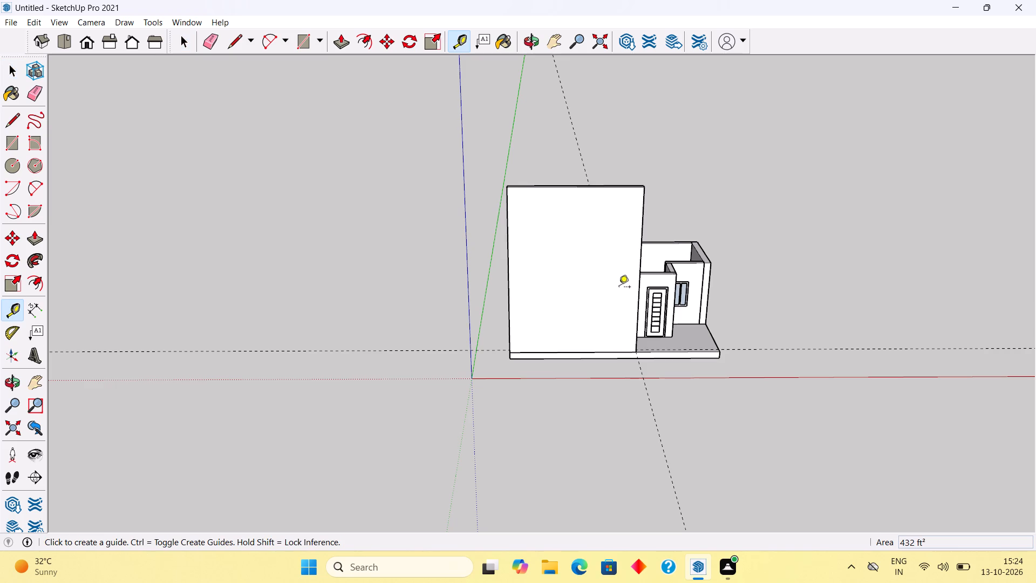
{"action": "left_click", "coordinate": [637, 283]}
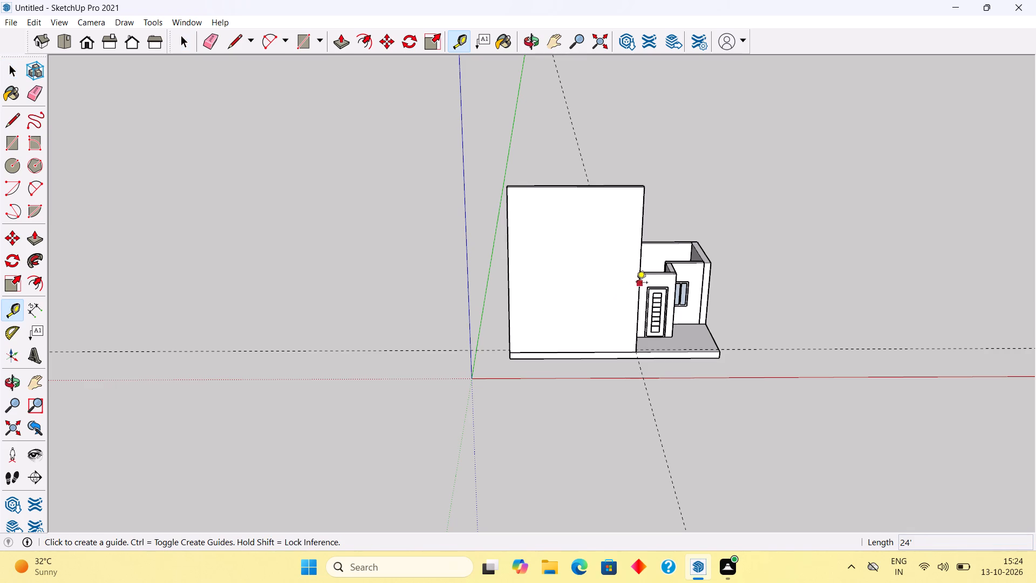
{"action": "middle_click_drag", "start_coordinate": [579, 283], "coordinate": [584, 189]}
{"action": "scroll", "coordinate": [595, 236], "scroll_direction": "up", "scroll_amount": 2}
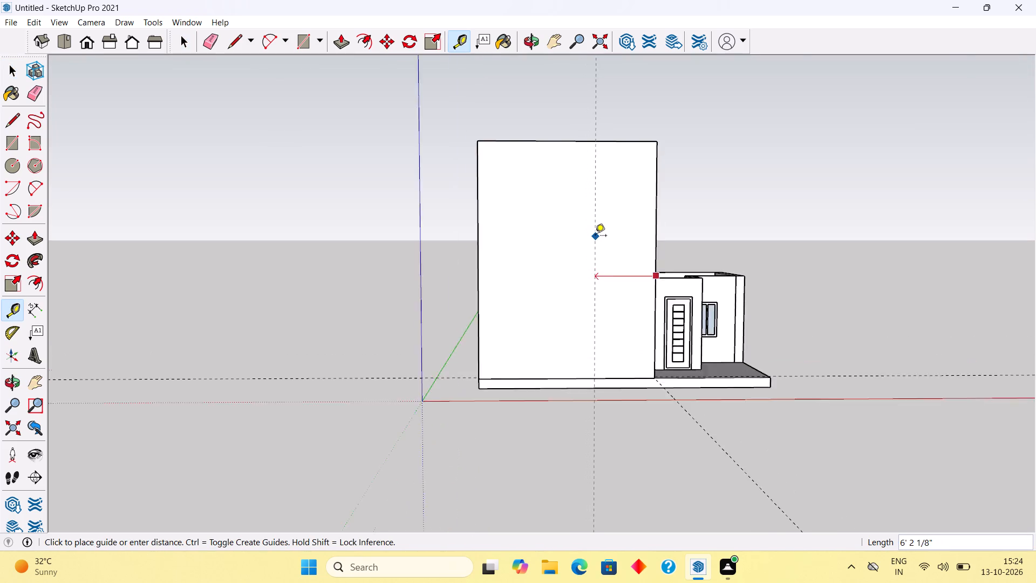
{"action": "scroll", "coordinate": [595, 236], "scroll_direction": "up", "scroll_amount": 6}
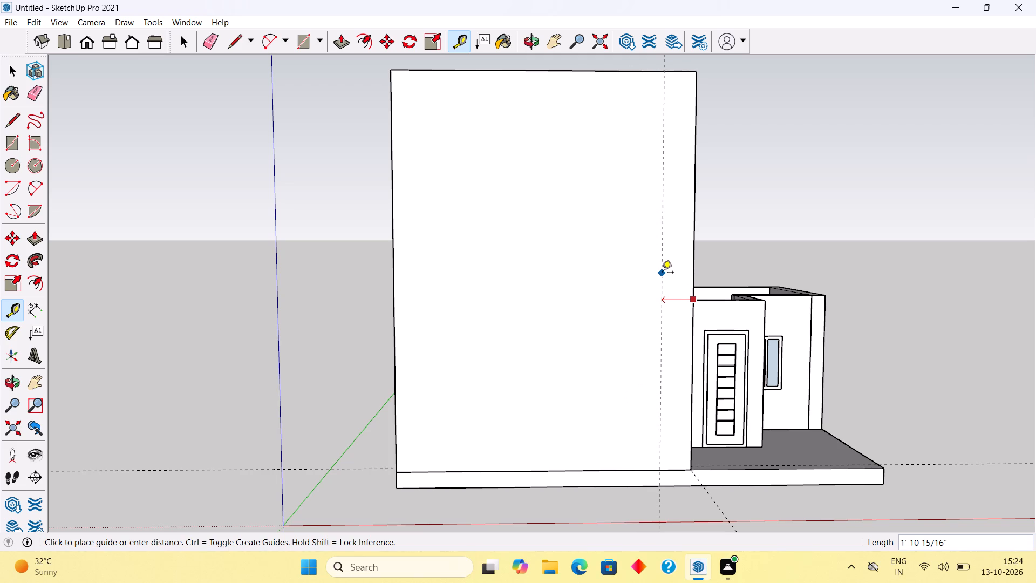
{"action": "key", "text": "1"}
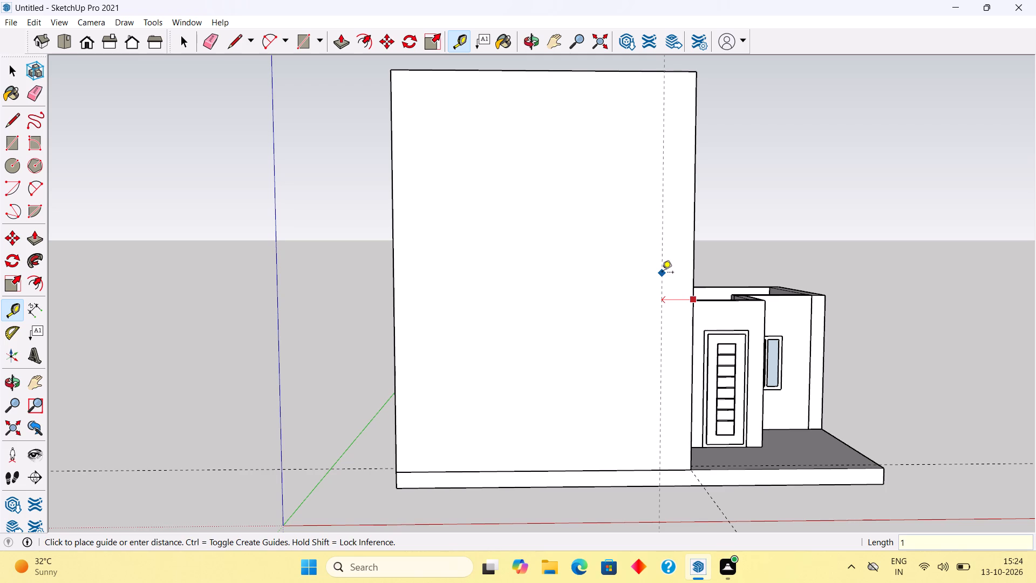
{"action": "key", "text": "period"}
{"action": "type", "text": "9'"}
{"action": "key", "text": "Return"}
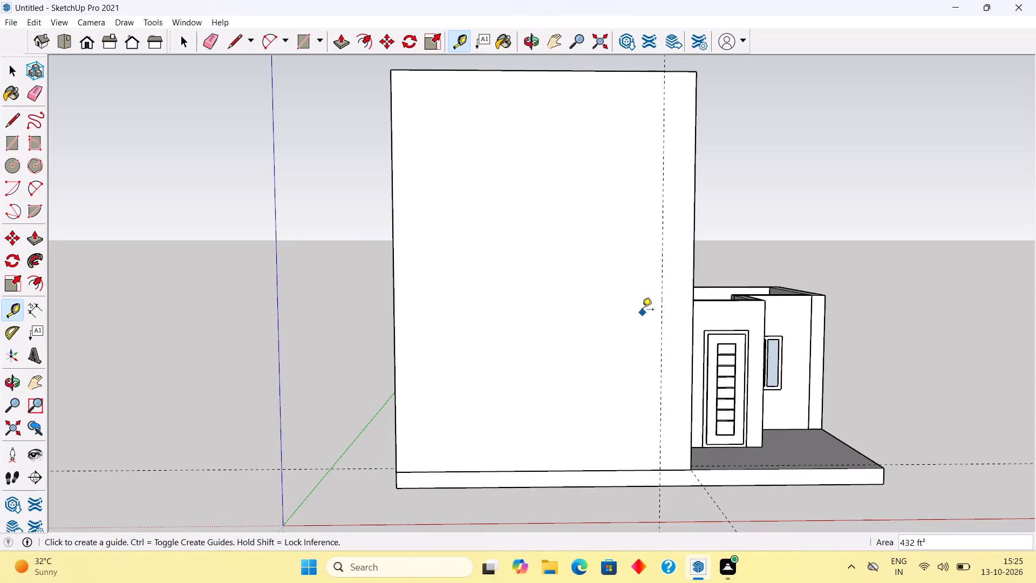
Add two more vertical guides on the tall wall, each 3' further away from the door side.
{"action": "left_click", "coordinate": [663, 284]}
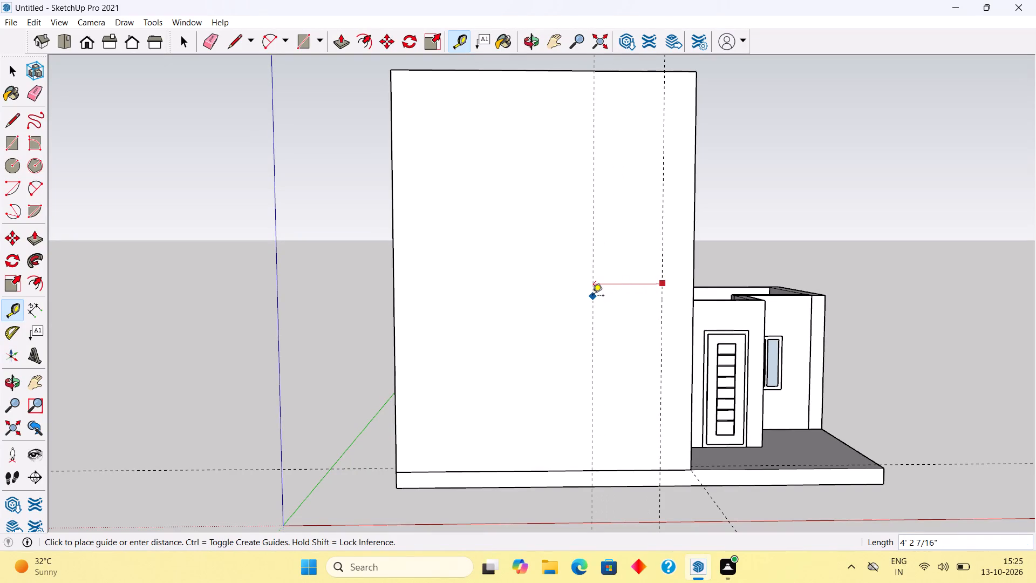
{"action": "type", "text": "3'"}
{"action": "key", "text": "Return"}
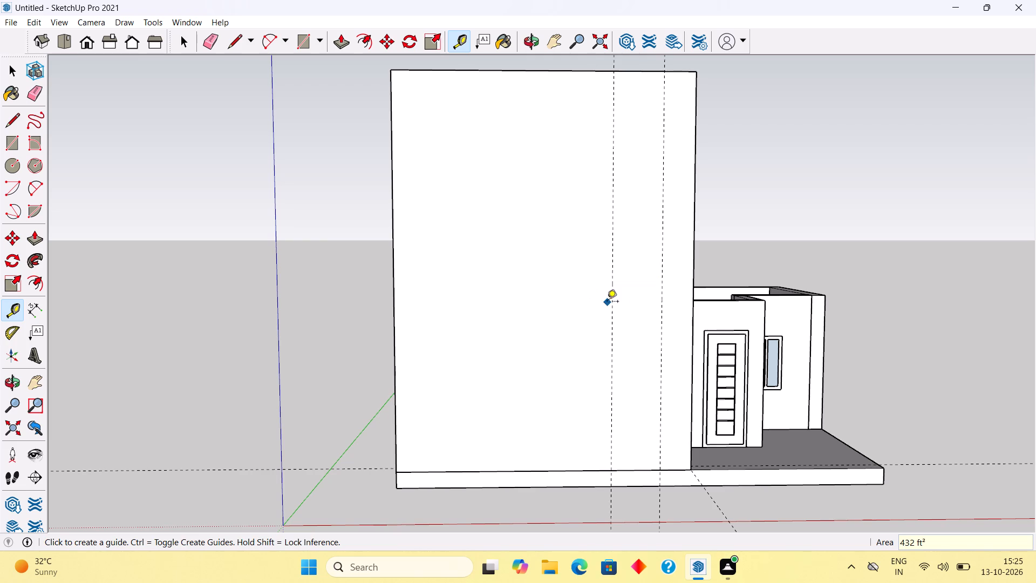
{"action": "left_click", "coordinate": [612, 306]}
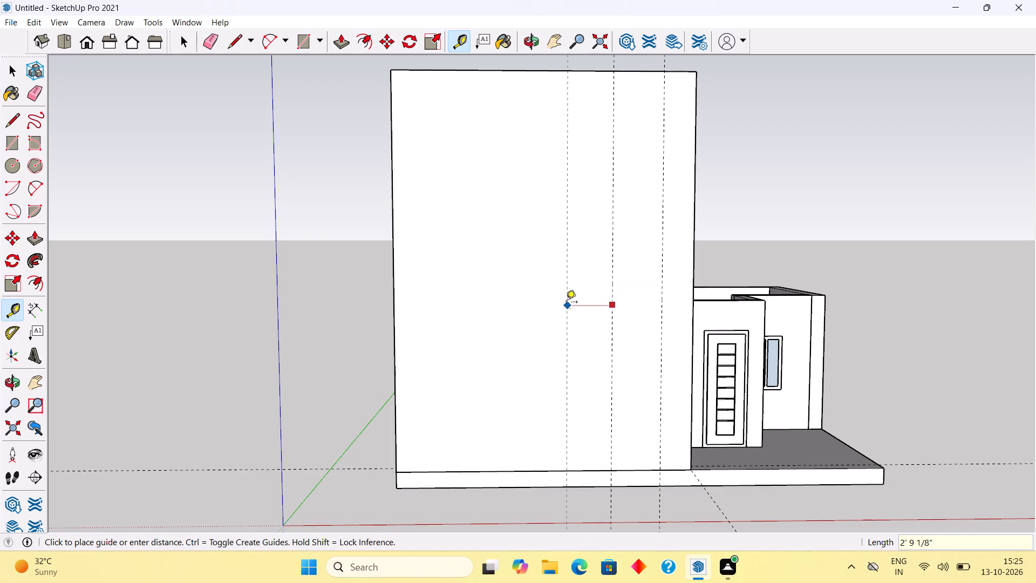
{"action": "type", "text": "3'"}
{"action": "key", "text": "Return"}
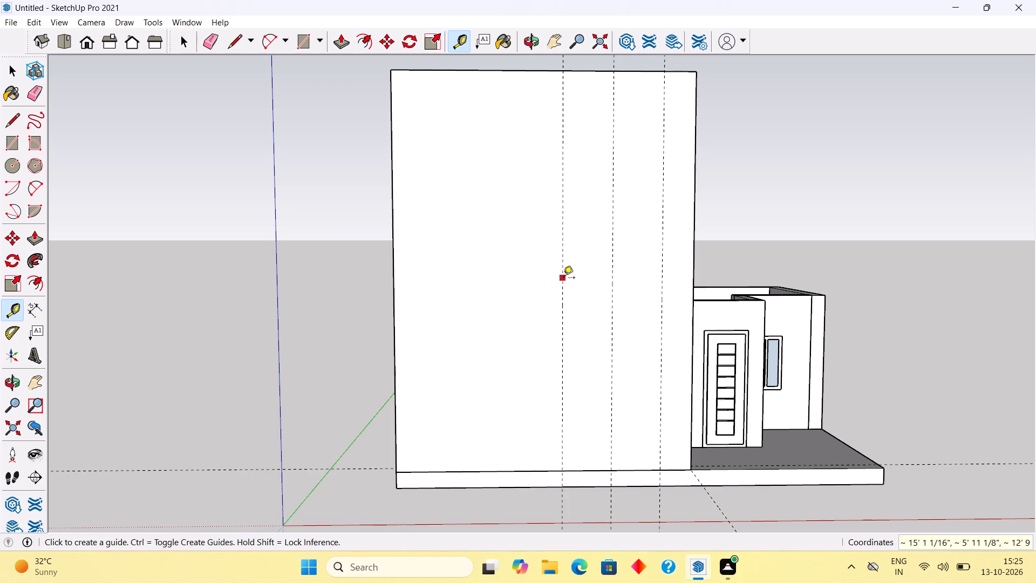
Add a fourth vertical guide on the tall wall, 1.9' beyond the guide furthest from the door.
{"action": "left_click", "coordinate": [563, 279]}
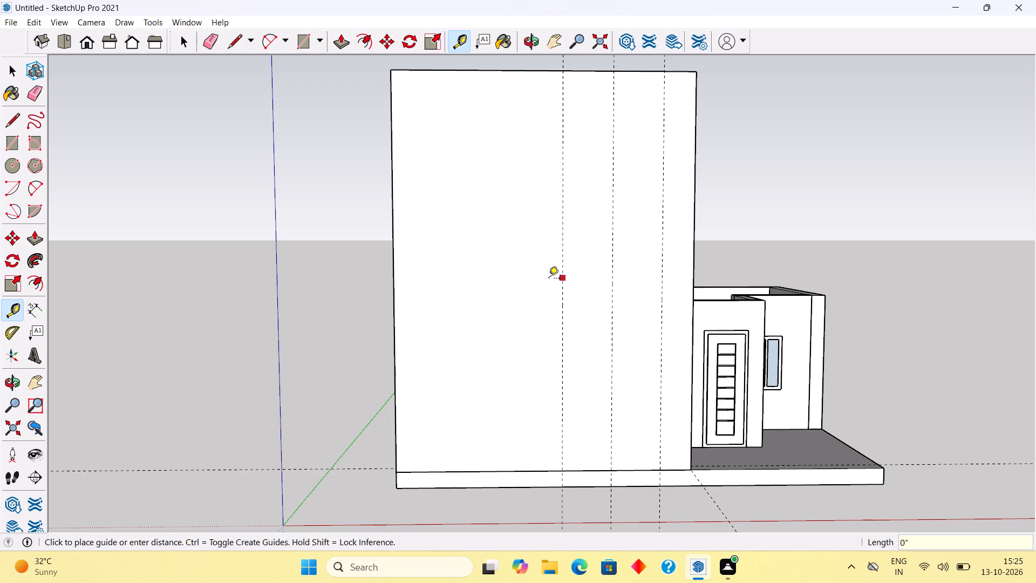
{"action": "type", "text": "1.9'"}
{"action": "key", "text": "Return"}
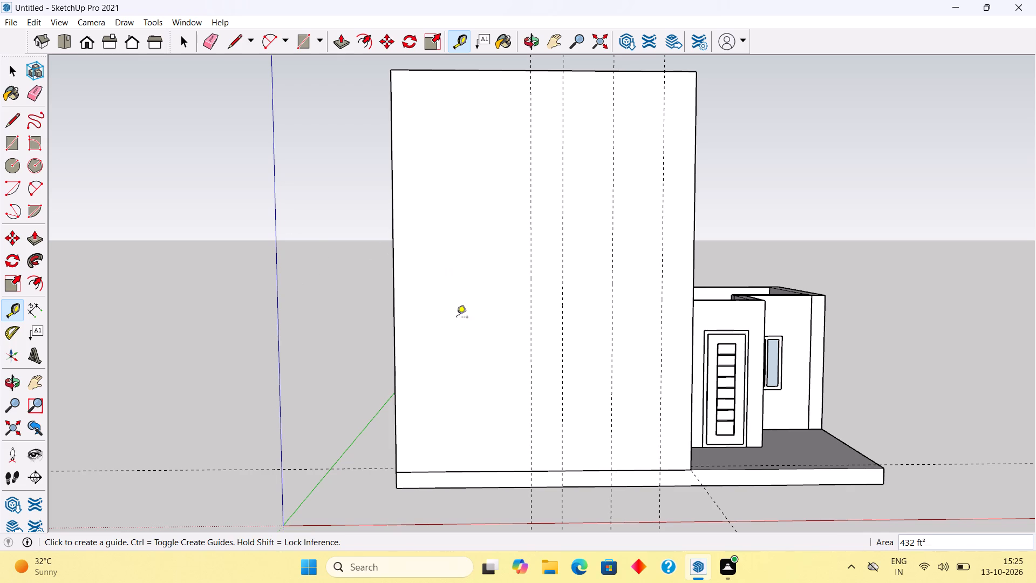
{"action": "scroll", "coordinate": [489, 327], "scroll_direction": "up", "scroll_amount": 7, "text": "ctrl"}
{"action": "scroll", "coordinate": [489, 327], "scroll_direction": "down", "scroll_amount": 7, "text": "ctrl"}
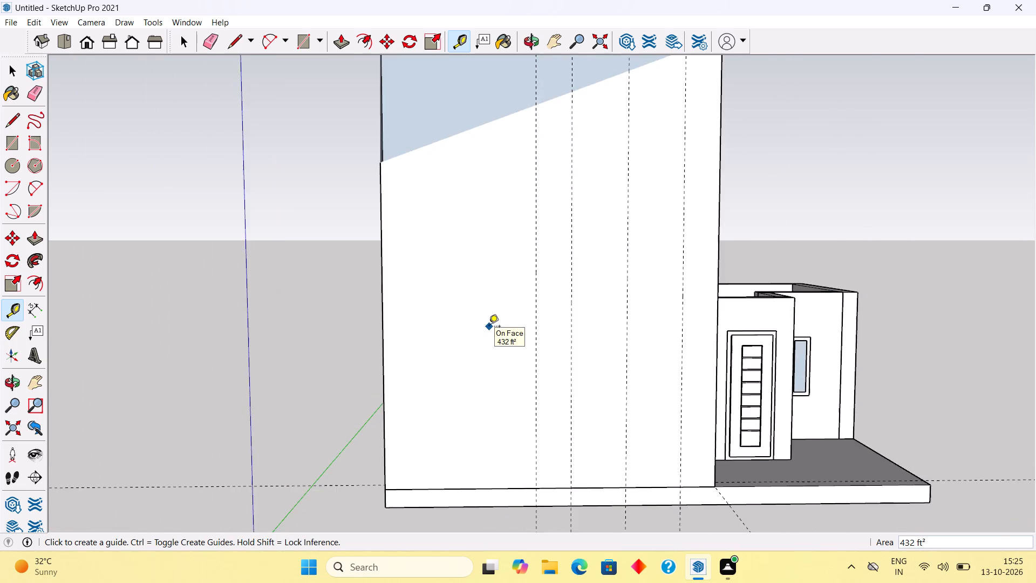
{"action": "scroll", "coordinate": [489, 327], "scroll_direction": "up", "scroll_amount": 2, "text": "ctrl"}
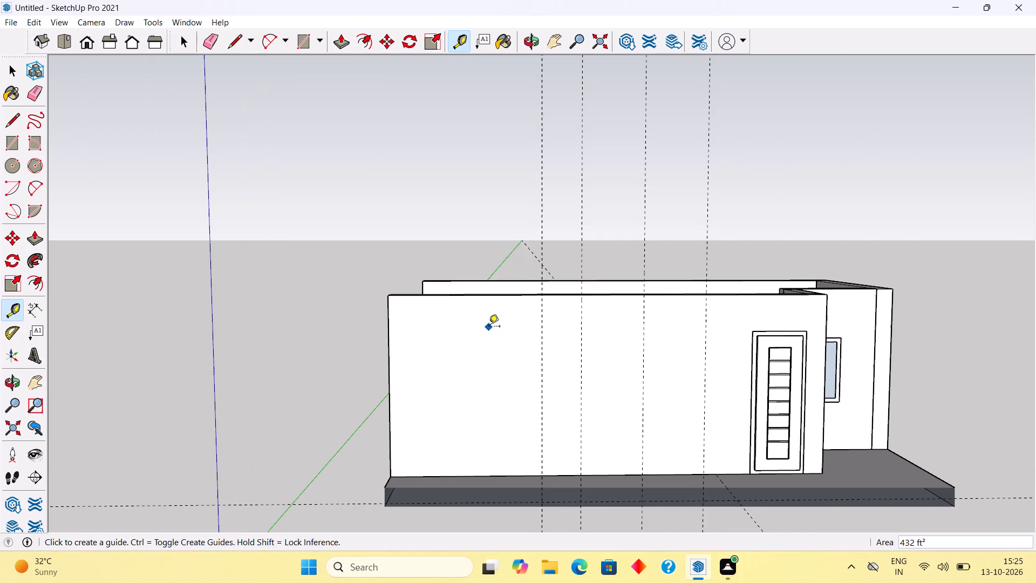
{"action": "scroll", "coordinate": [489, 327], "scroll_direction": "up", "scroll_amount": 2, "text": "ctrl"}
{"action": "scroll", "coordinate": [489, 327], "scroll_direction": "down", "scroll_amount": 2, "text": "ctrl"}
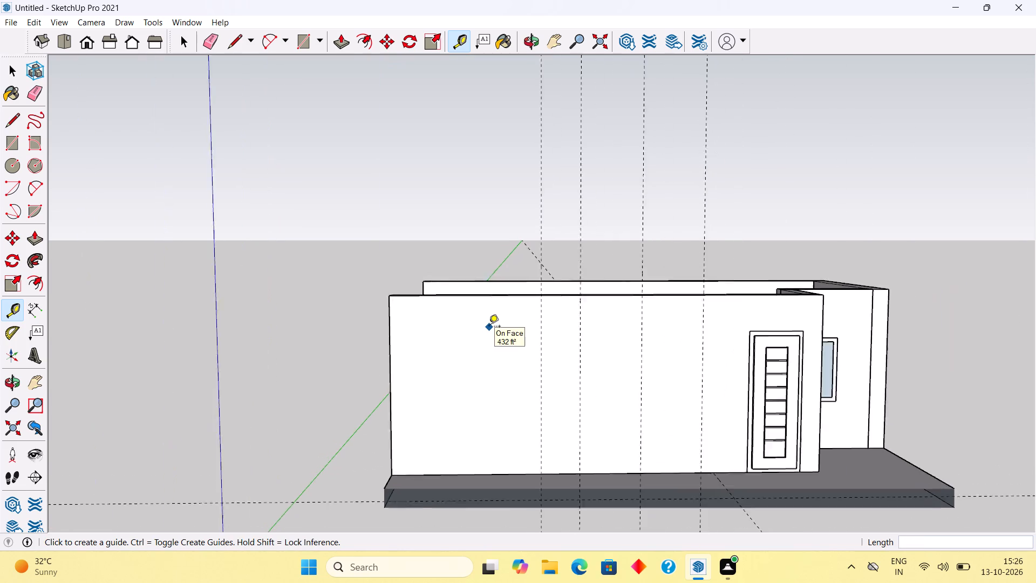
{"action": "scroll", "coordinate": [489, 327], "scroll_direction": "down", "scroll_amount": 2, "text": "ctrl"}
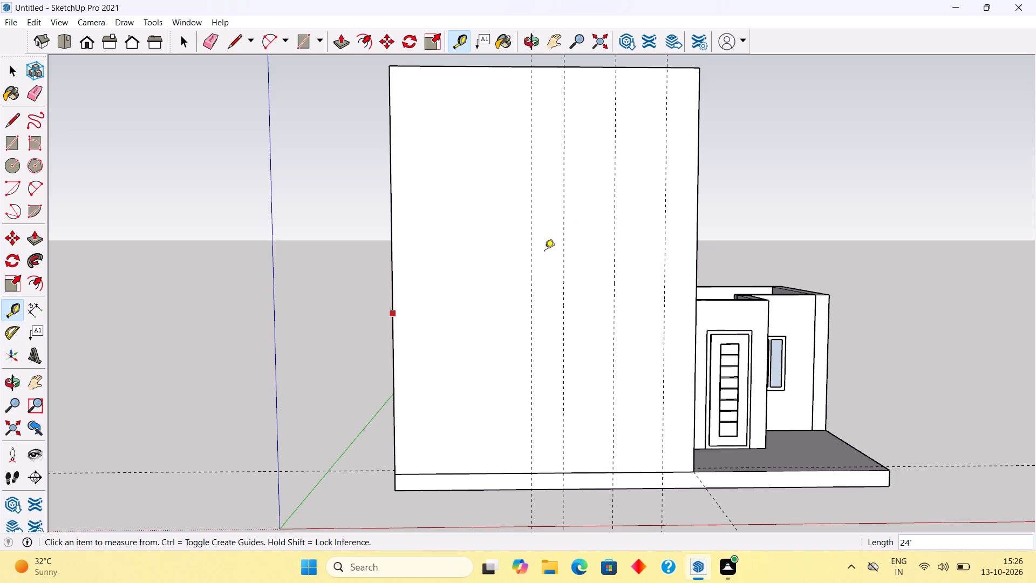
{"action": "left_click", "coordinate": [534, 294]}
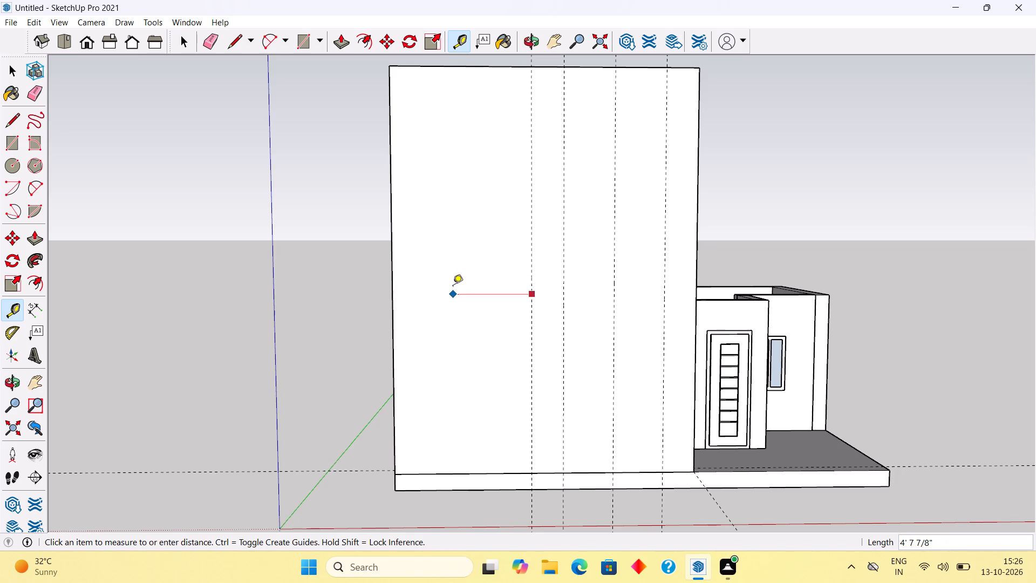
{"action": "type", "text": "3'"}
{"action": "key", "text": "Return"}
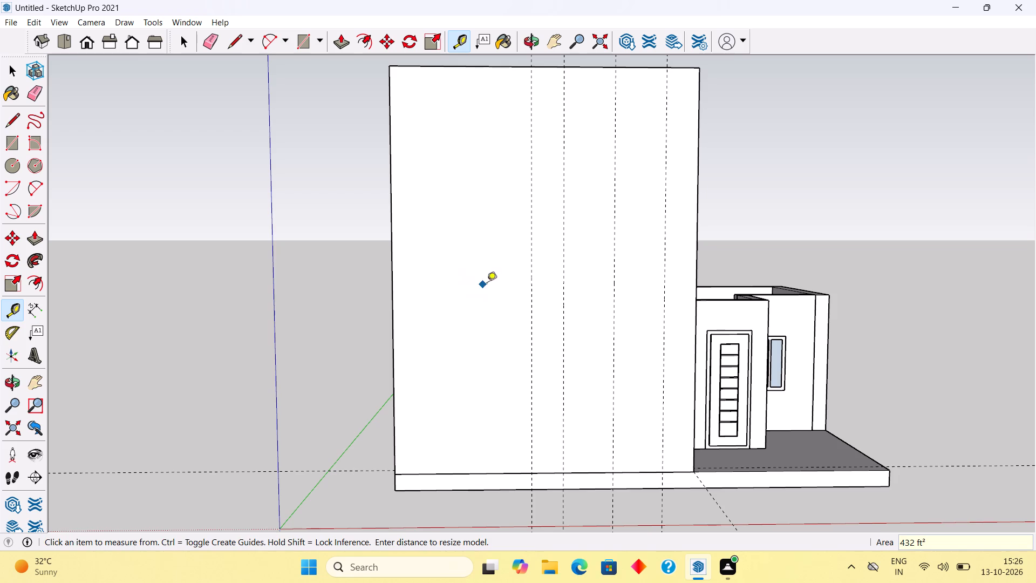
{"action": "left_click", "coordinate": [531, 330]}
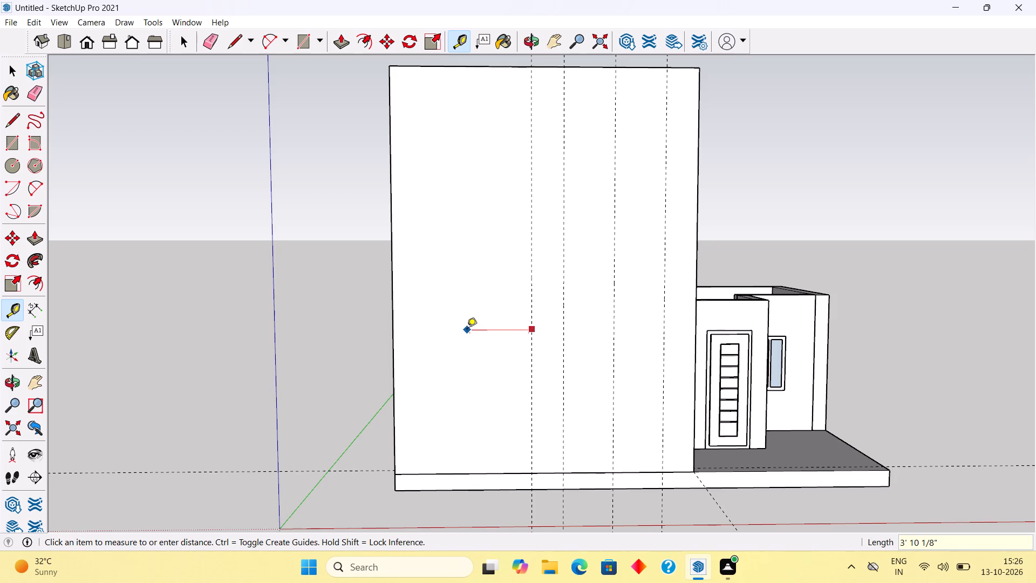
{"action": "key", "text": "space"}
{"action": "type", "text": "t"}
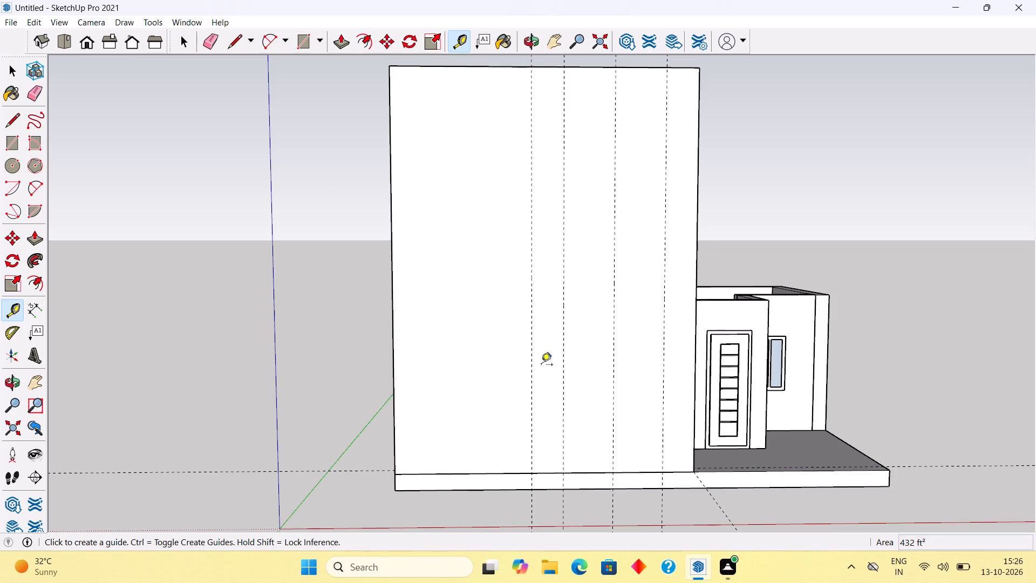
Add three more vertical guides on the tall wall, successively 3', 6" and 1.9' further away from the door side.
{"action": "left_click", "coordinate": [530, 374]}
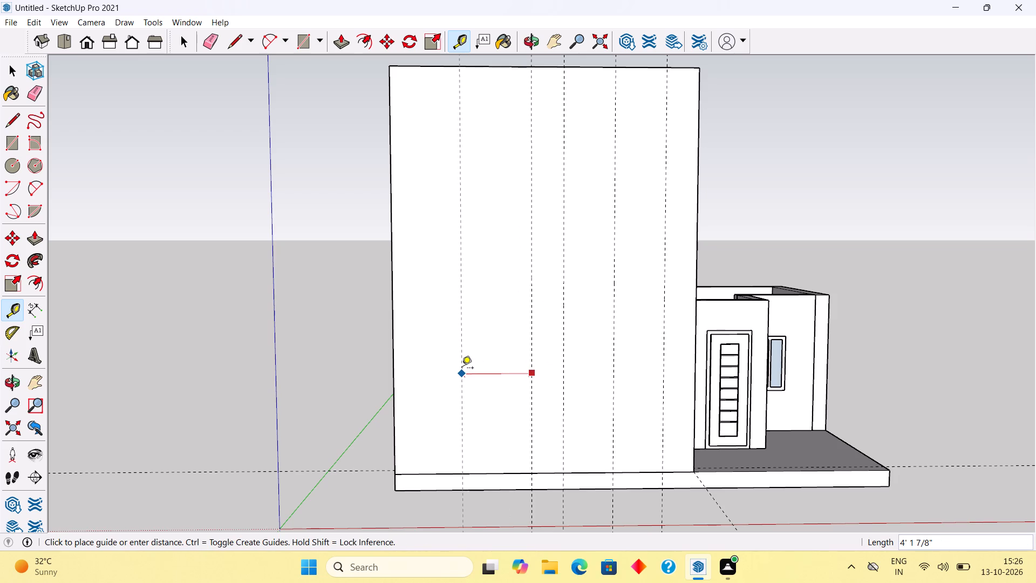
{"action": "type", "text": "3'"}
{"action": "key", "text": "Return"}
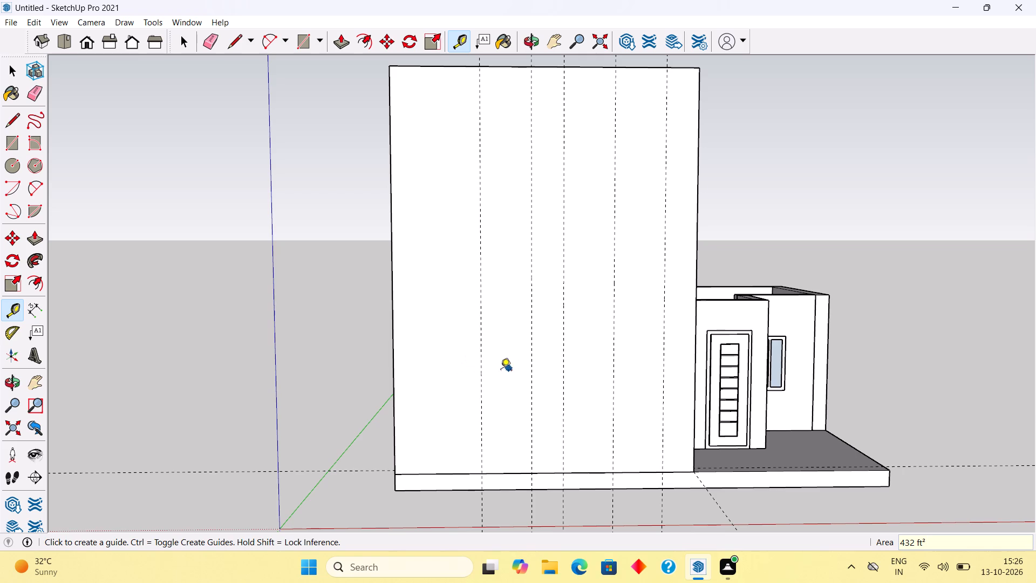
{"action": "left_click", "coordinate": [484, 379]}
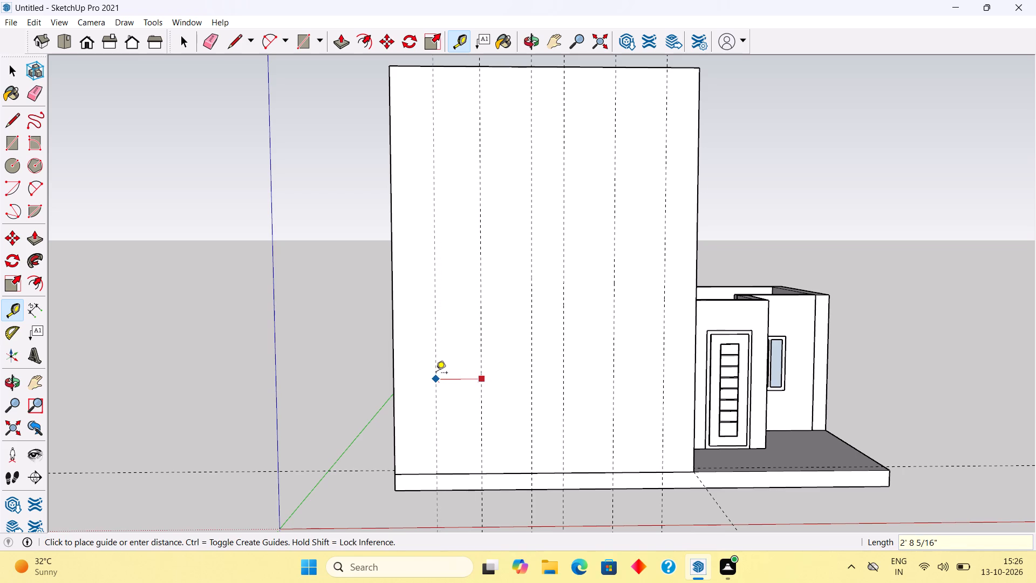
{"action": "type", "text": "6\""}
{"action": "key", "text": "Return"}
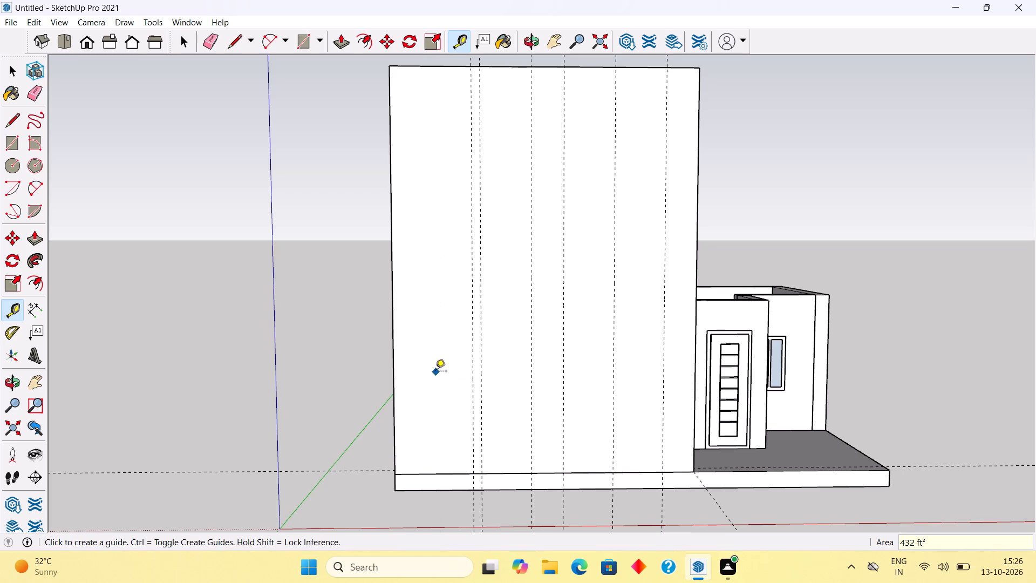
{"action": "left_click", "coordinate": [471, 331]}
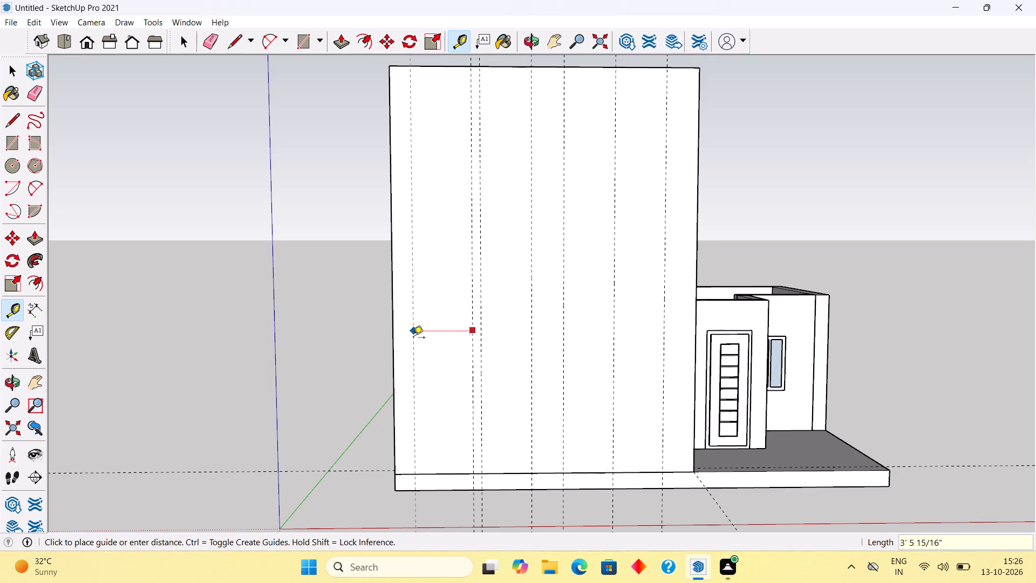
{"action": "key", "text": "1"}
{"action": "type", "text": ".9'"}
{"action": "key", "text": "Return"}
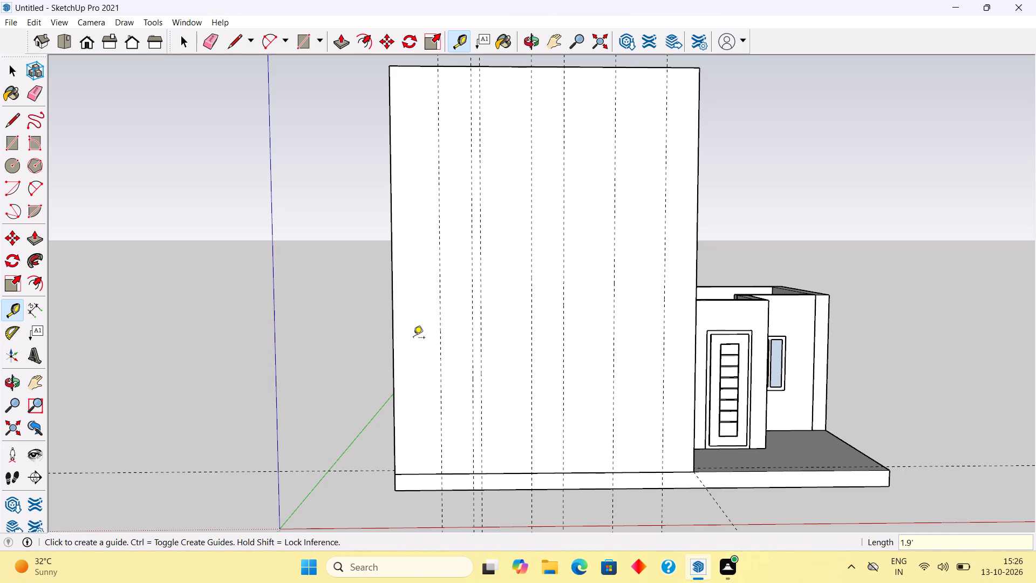
{"action": "key", "text": "space"}
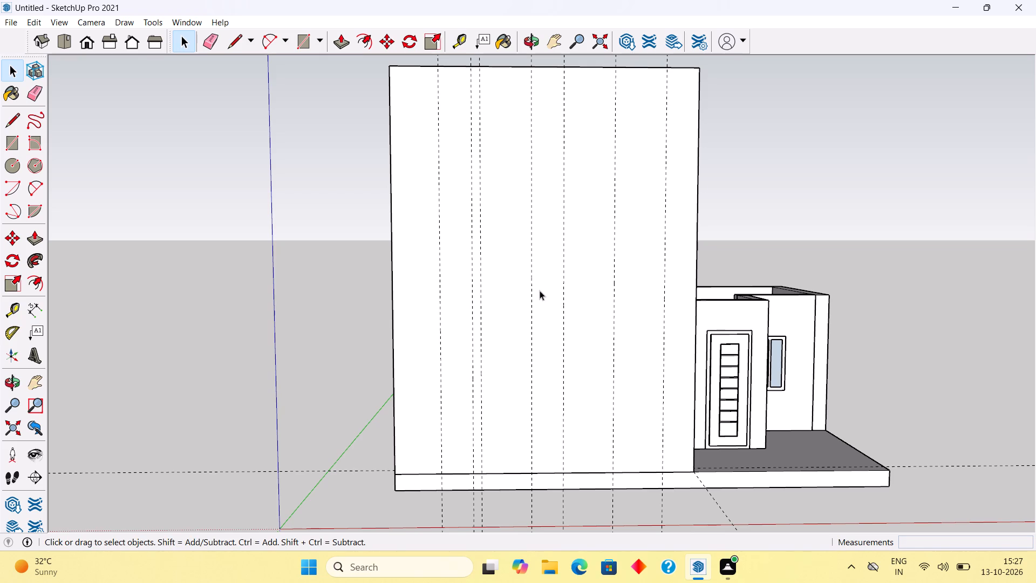
Place a horizontal guide on the tall wall 10' above its base edge, and another 1' below that guide.
{"action": "scroll", "coordinate": [540, 290], "scroll_direction": "down", "scroll_amount": 2}
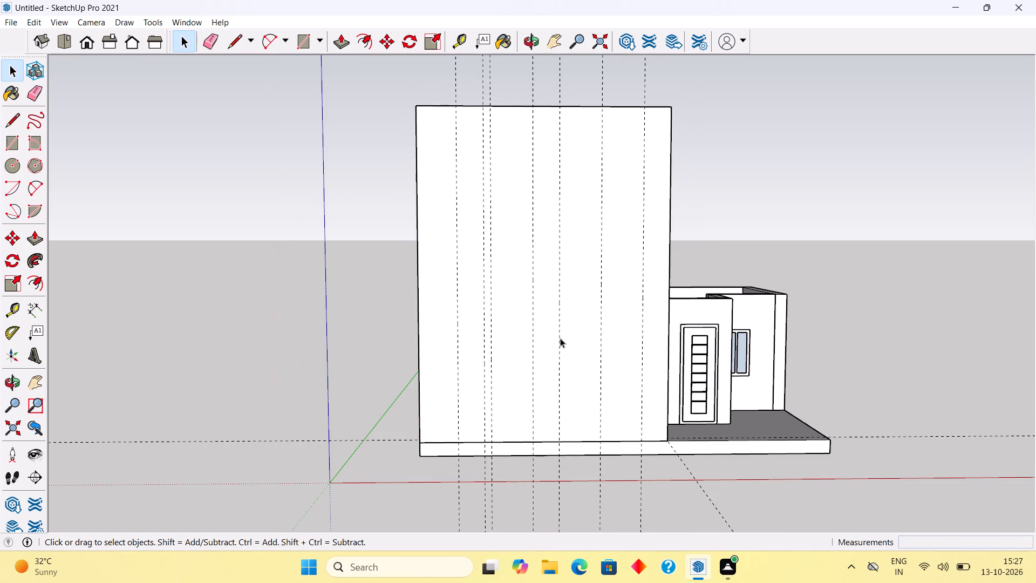
{"action": "key", "text": "t"}
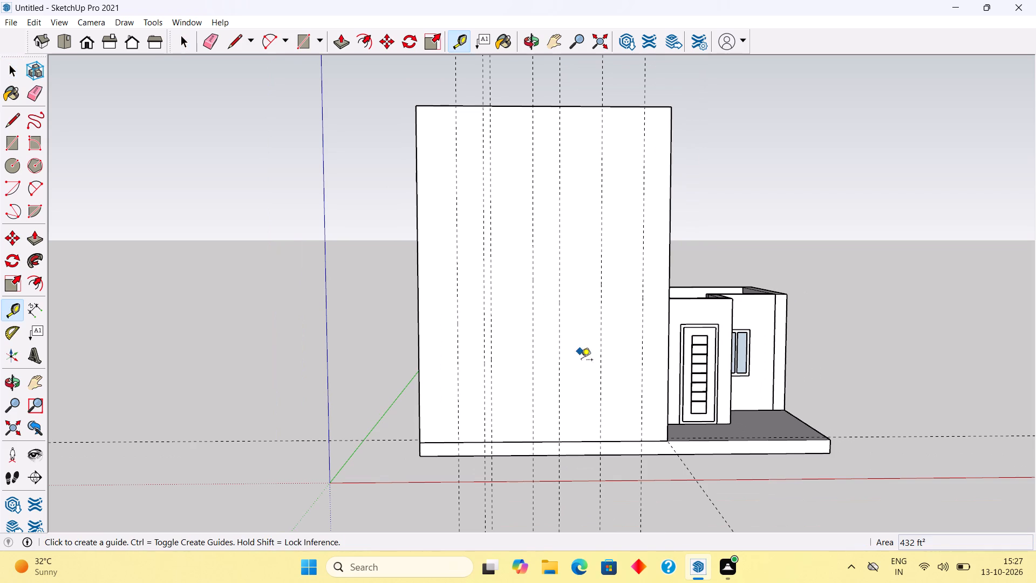
{"action": "left_click", "coordinate": [590, 444]}
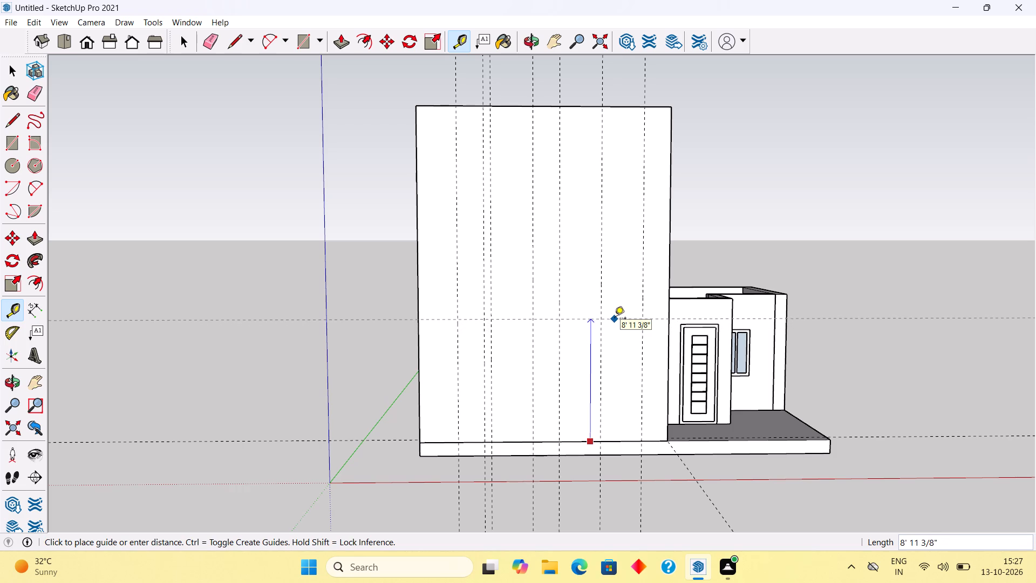
{"action": "type", "text": "10'"}
{"action": "key", "text": "Return"}
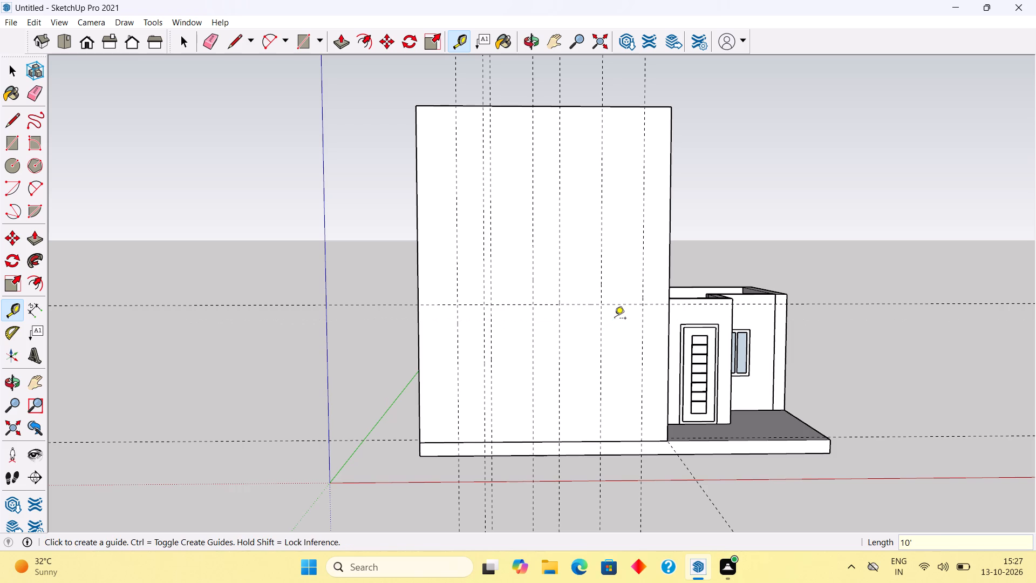
{"action": "left_click", "coordinate": [617, 304]}
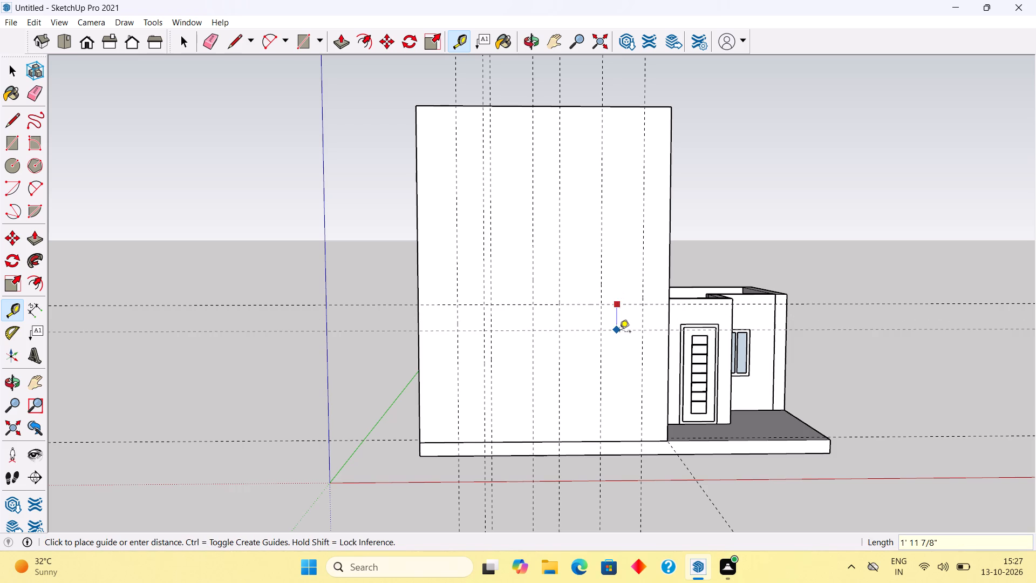
{"action": "type", "text": "1'"}
{"action": "key", "text": "Return"}
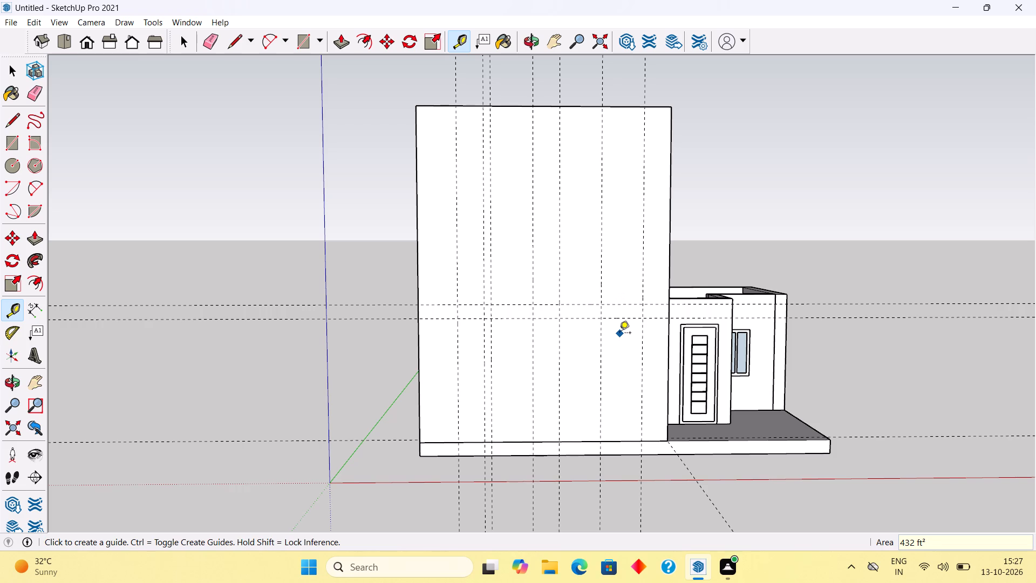
Draw a roof rectangle over the tops of the lower building's walls, between diagonally opposite outer corners.
{"action": "middle_click_drag", "start_coordinate": [616, 344], "coordinate": [403, 372]}
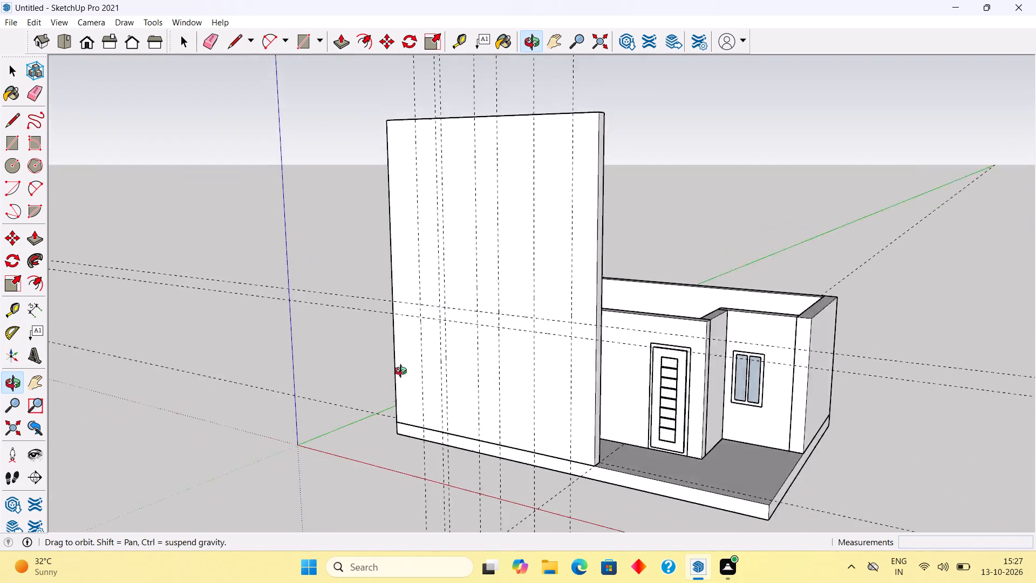
{"action": "middle_click_drag", "start_coordinate": [403, 372], "coordinate": [220, 385]}
{"action": "key", "text": "space"}
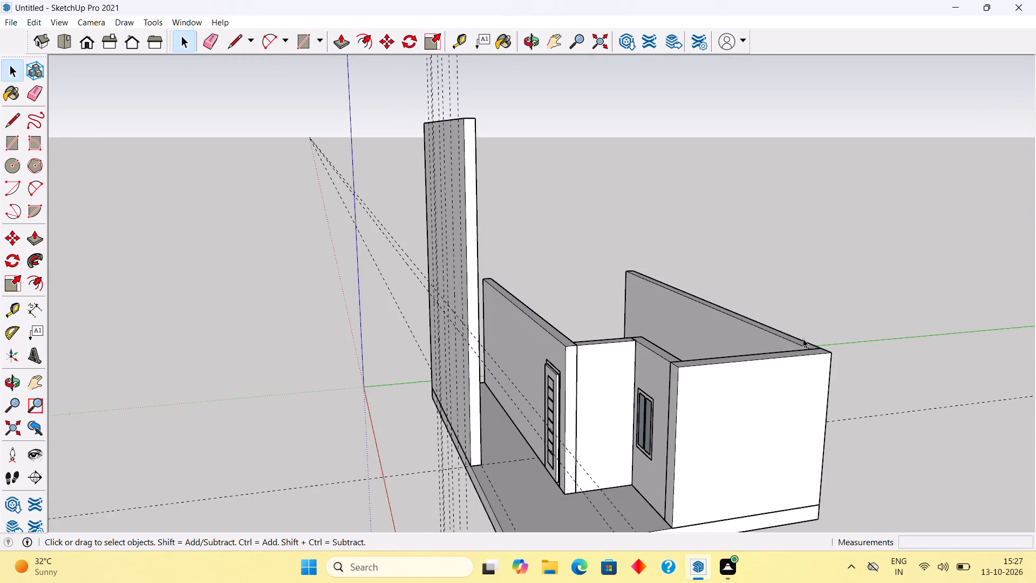
{"action": "middle_click_drag", "start_coordinate": [801, 342], "coordinate": [635, 453]}
{"action": "key", "text": "r"}
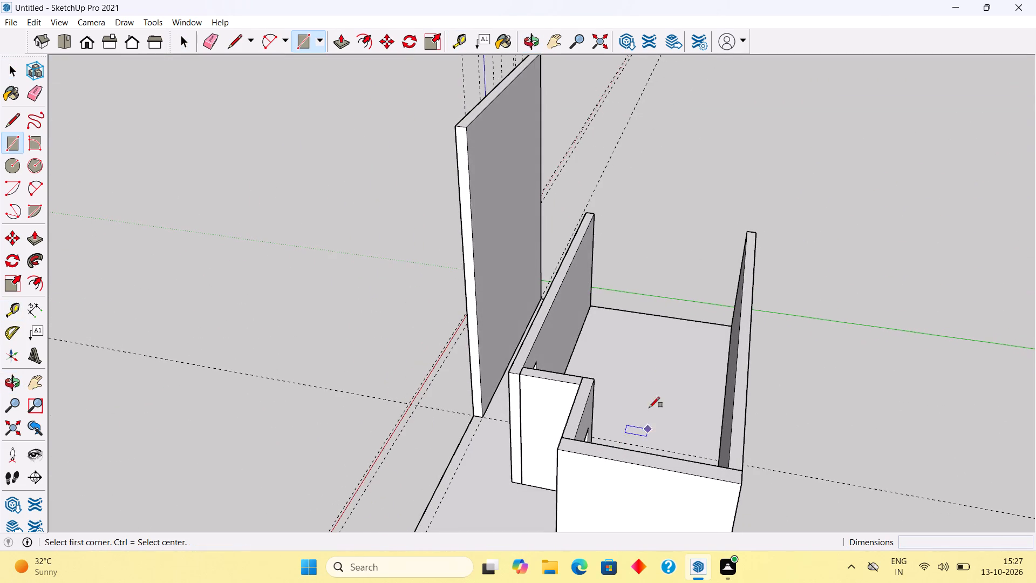
{"action": "left_click", "coordinate": [587, 216]}
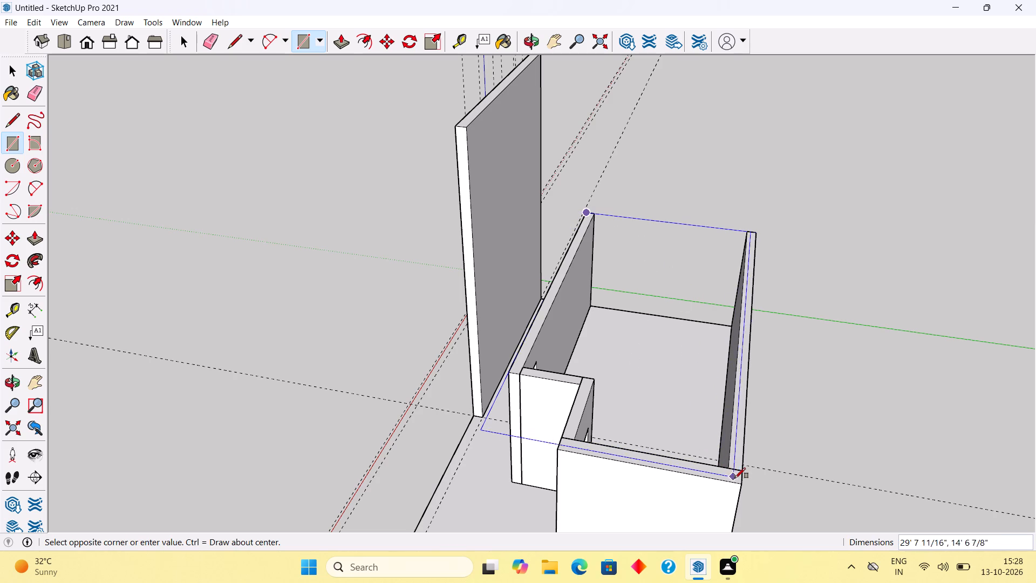
{"action": "left_click", "coordinate": [737, 480]}
Push/Pull the roof rectangle up 6" into a slab and make the whole slab a group.
{"action": "key", "text": "p"}
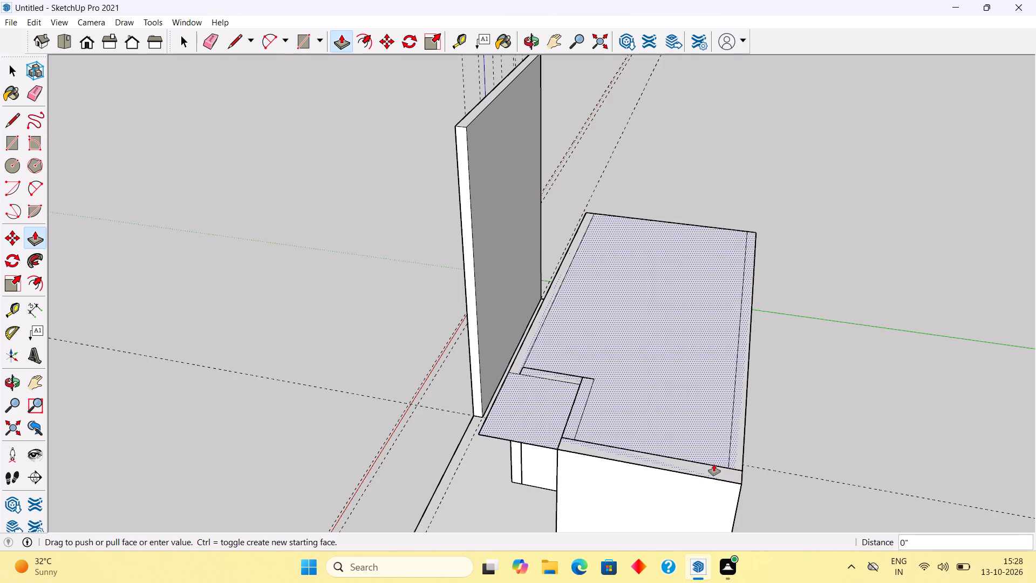
{"action": "left_click", "coordinate": [714, 464]}
{"action": "key", "text": "3"}
{"action": "key", "text": "BackSpace"}
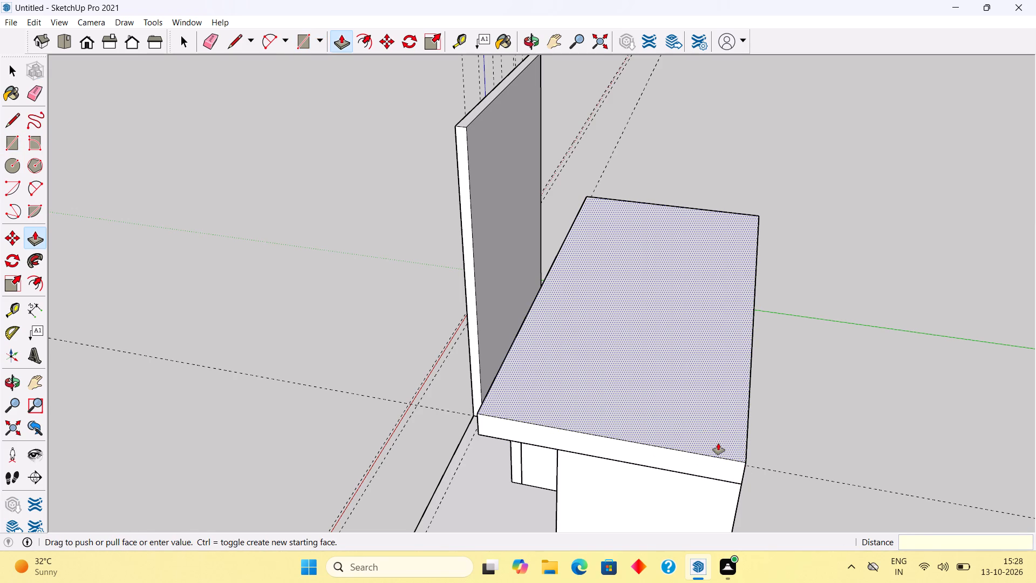
{"action": "type", "text": "6\""}
{"action": "key", "text": "Return"}
{"action": "key", "text": "space"}
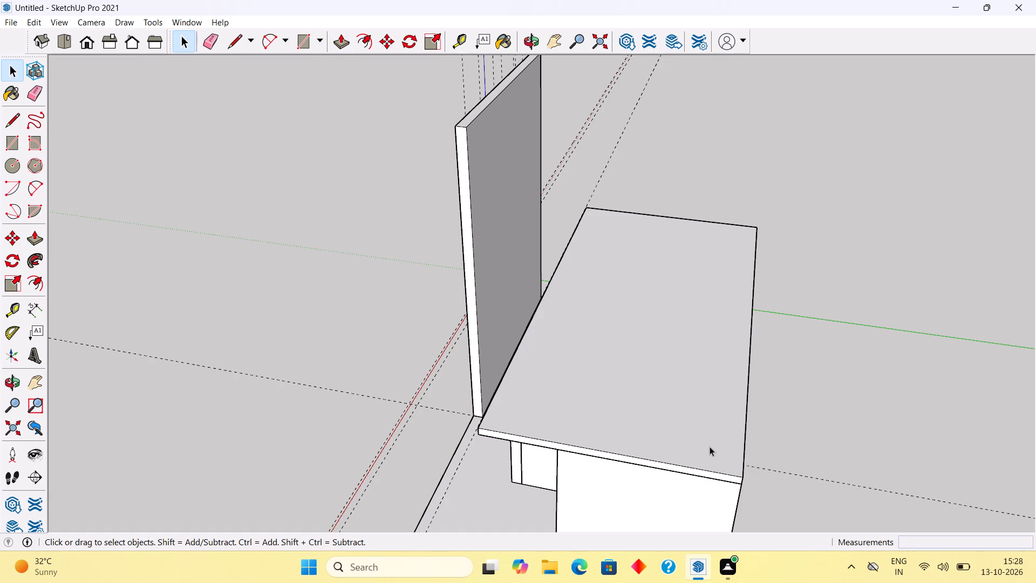
{"action": "triple_click", "coordinate": [706, 449]}
{"action": "right_click", "coordinate": [706, 449]}
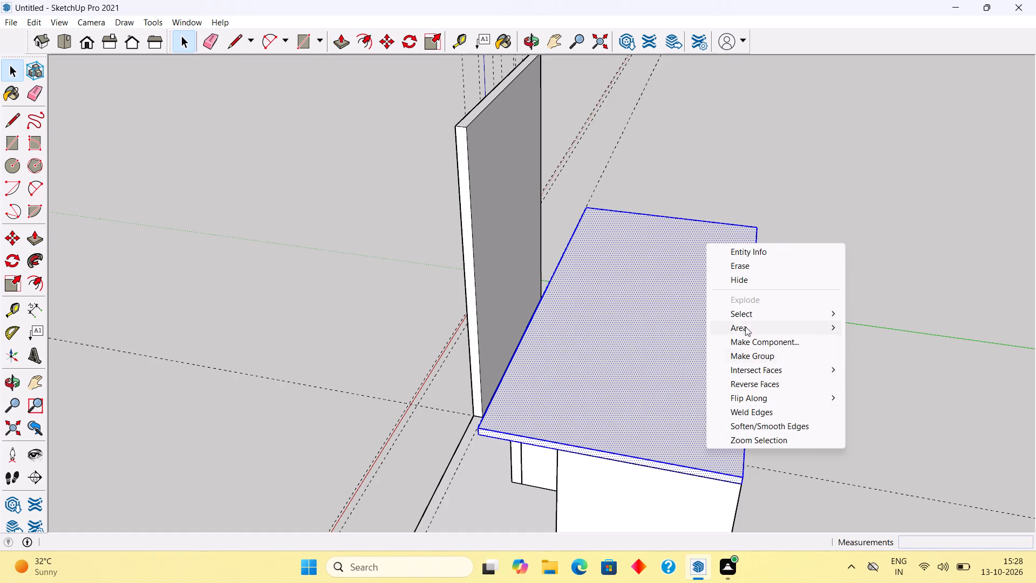
{"action": "left_click", "coordinate": [753, 355]}
{"action": "left_click", "coordinate": [503, 267]}
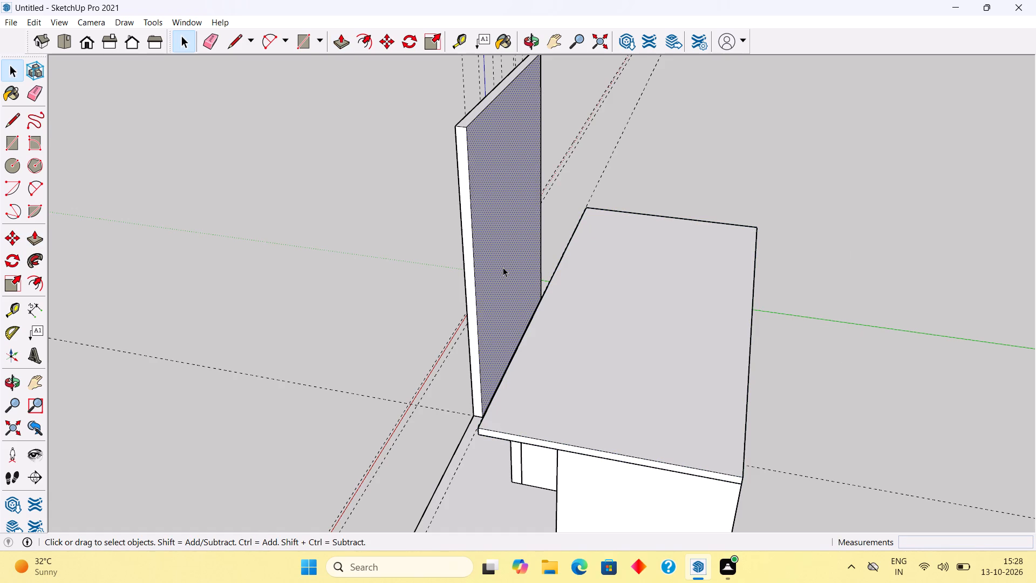
Inside the roof group, extend the slab's door-side edge 4' 3" outward to meet the tall front wall.
{"action": "middle_click_drag", "start_coordinate": [670, 432], "coordinate": [898, 356]}
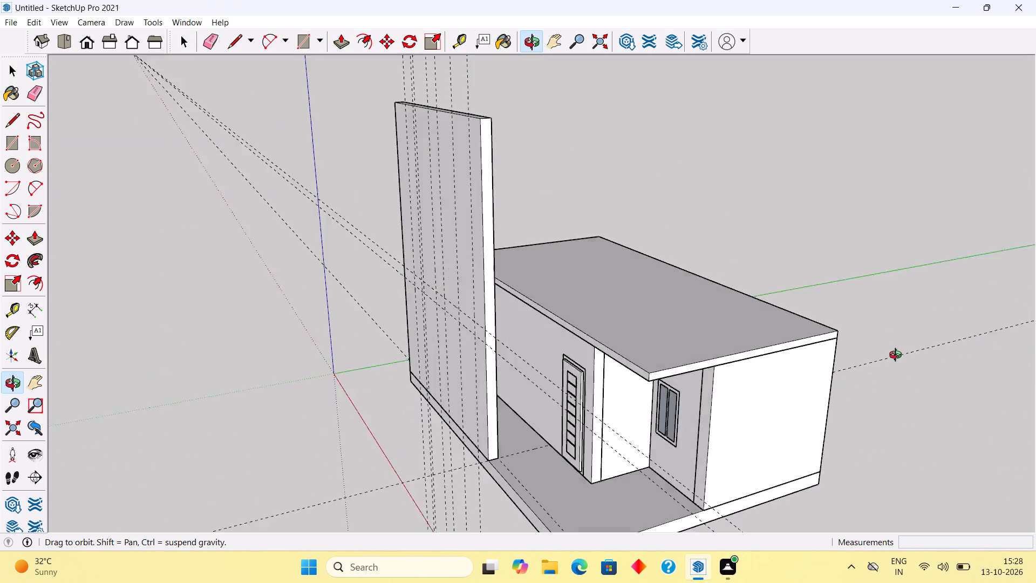
{"action": "middle_click_drag", "start_coordinate": [898, 356], "coordinate": [1023, 361]}
{"action": "scroll", "coordinate": [655, 334], "scroll_direction": "up", "scroll_amount": 8}
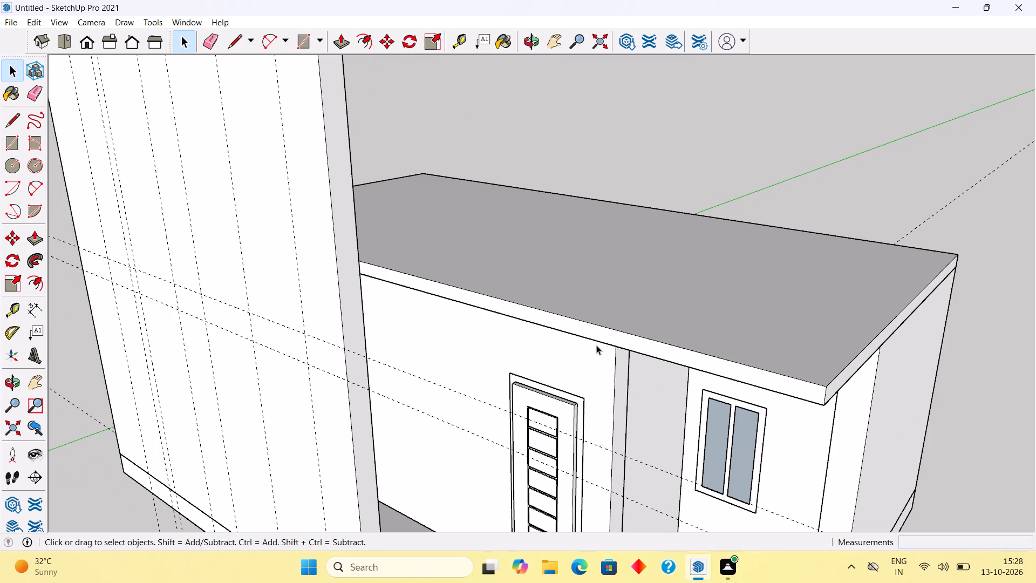
{"action": "triple_click", "coordinate": [596, 335]}
{"action": "key", "text": "p"}
{"action": "left_click", "coordinate": [596, 335]}
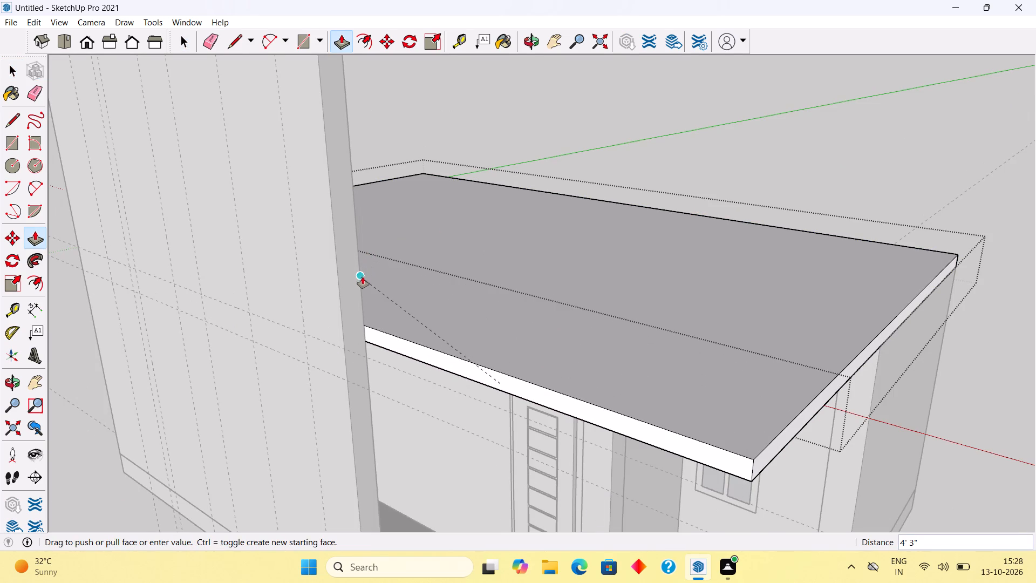
{"action": "left_click", "coordinate": [363, 277]}
{"action": "key", "text": "space"}
{"action": "left_click", "coordinate": [751, 144]}
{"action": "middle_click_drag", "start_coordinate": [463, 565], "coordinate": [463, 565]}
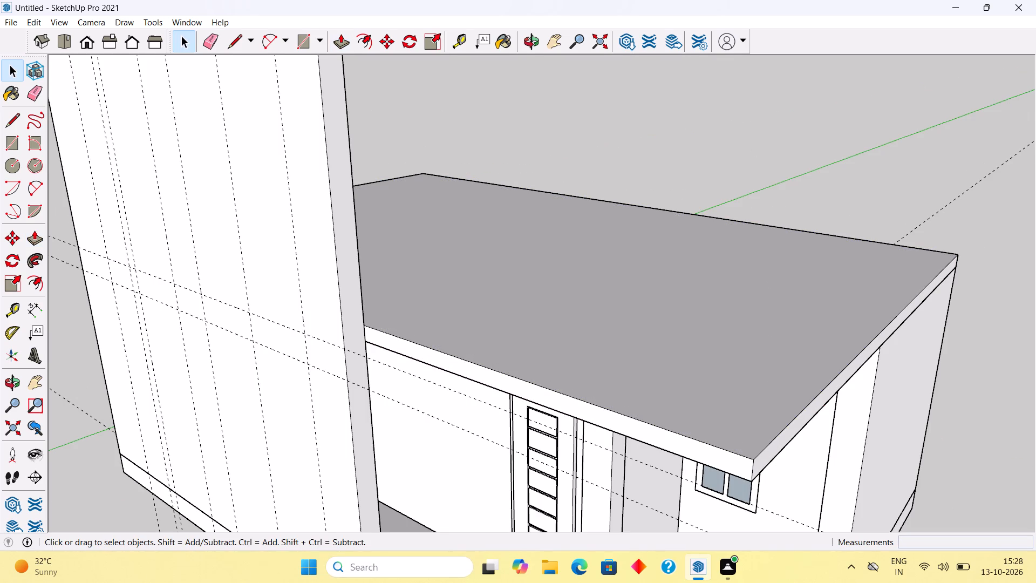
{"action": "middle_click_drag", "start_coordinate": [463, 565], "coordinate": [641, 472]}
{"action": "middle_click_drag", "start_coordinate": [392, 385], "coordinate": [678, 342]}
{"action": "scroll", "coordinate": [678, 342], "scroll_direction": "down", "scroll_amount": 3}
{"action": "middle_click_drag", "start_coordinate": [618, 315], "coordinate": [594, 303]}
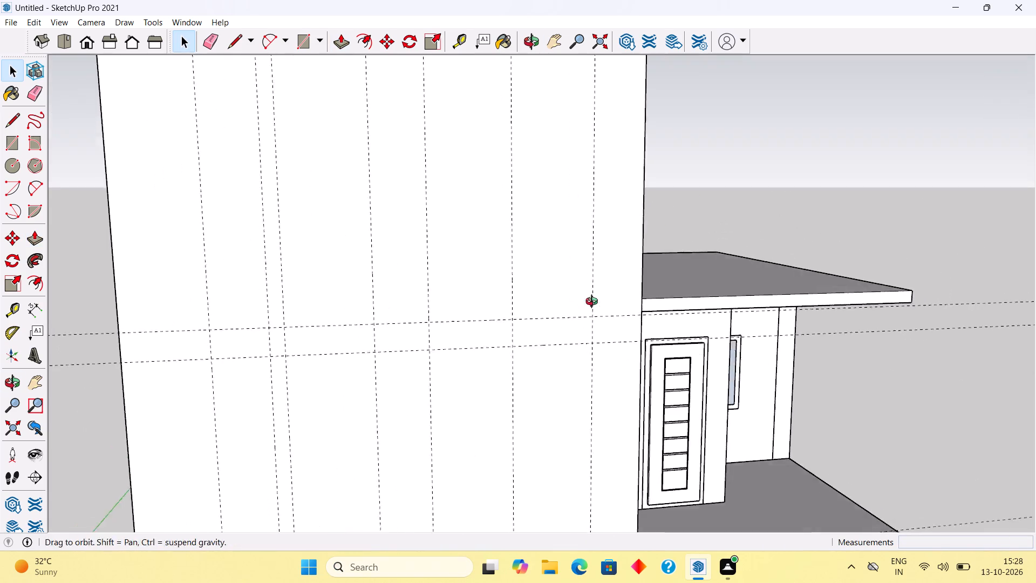
Inside the roof group, place a guide on the slab's top face 6" in from its door-side edge.
{"action": "middle_click_drag", "start_coordinate": [594, 303], "coordinate": [531, 273]}
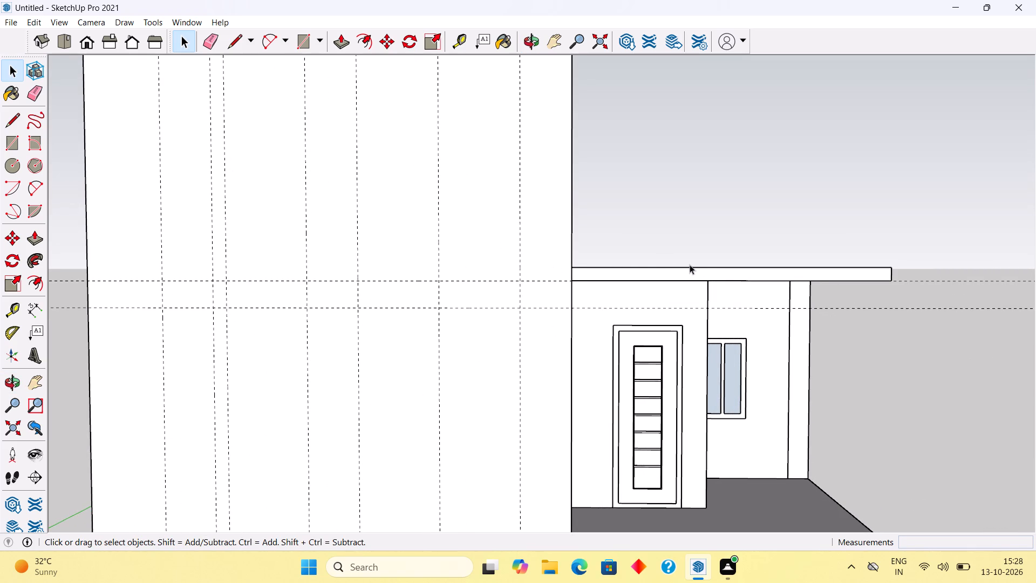
{"action": "middle_click_drag", "start_coordinate": [721, 288], "coordinate": [366, 425]}
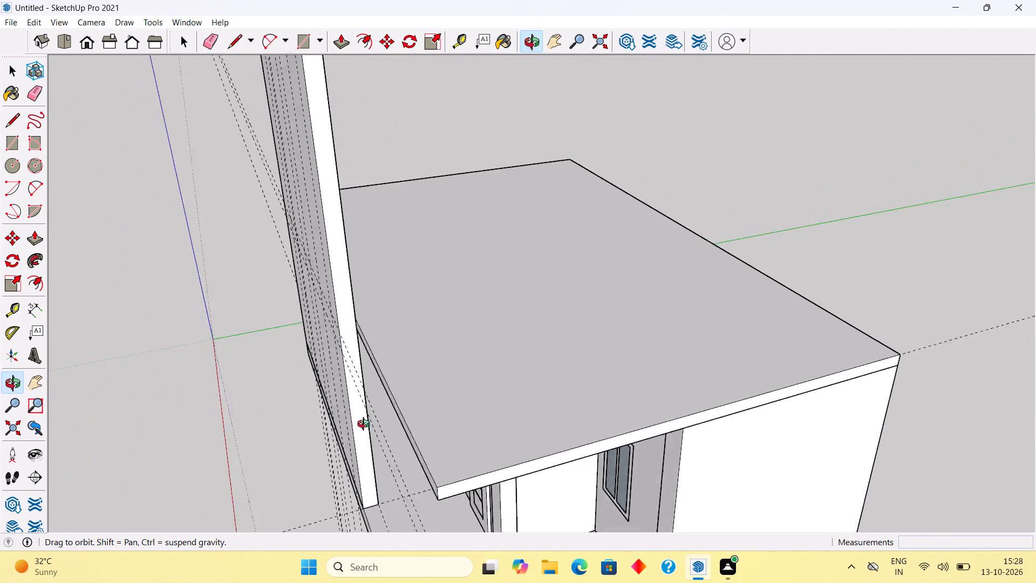
{"action": "middle_click_drag", "start_coordinate": [366, 425], "coordinate": [315, 446]}
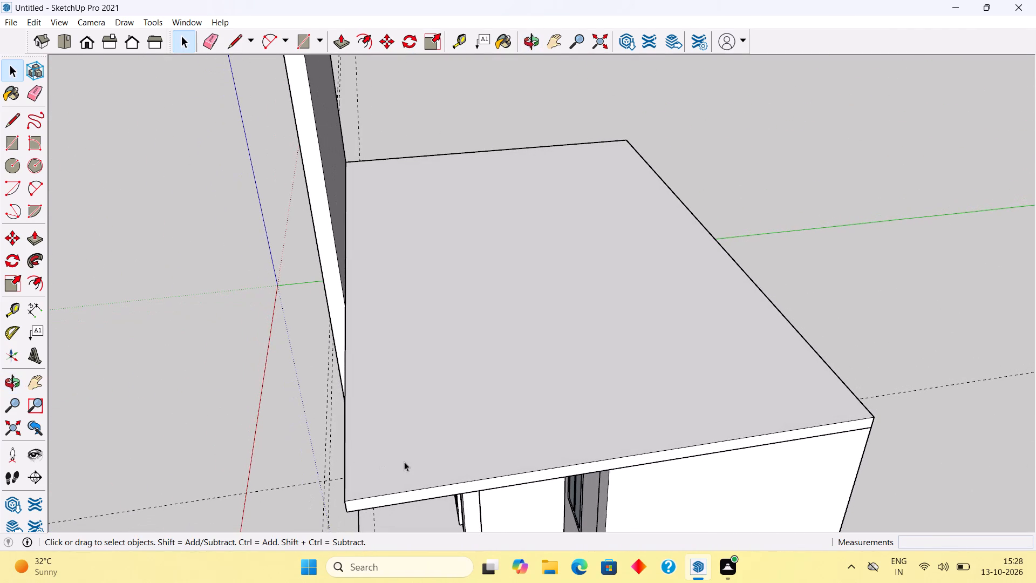
{"action": "middle_click_drag", "start_coordinate": [418, 451], "coordinate": [441, 464]}
{"action": "triple_click", "coordinate": [441, 459]}
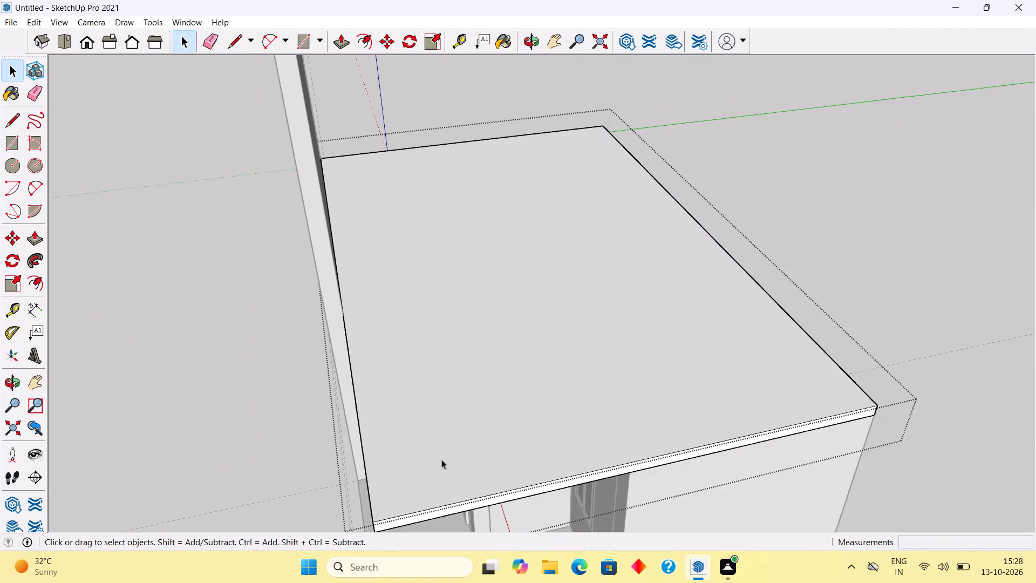
{"action": "key", "text": "t"}
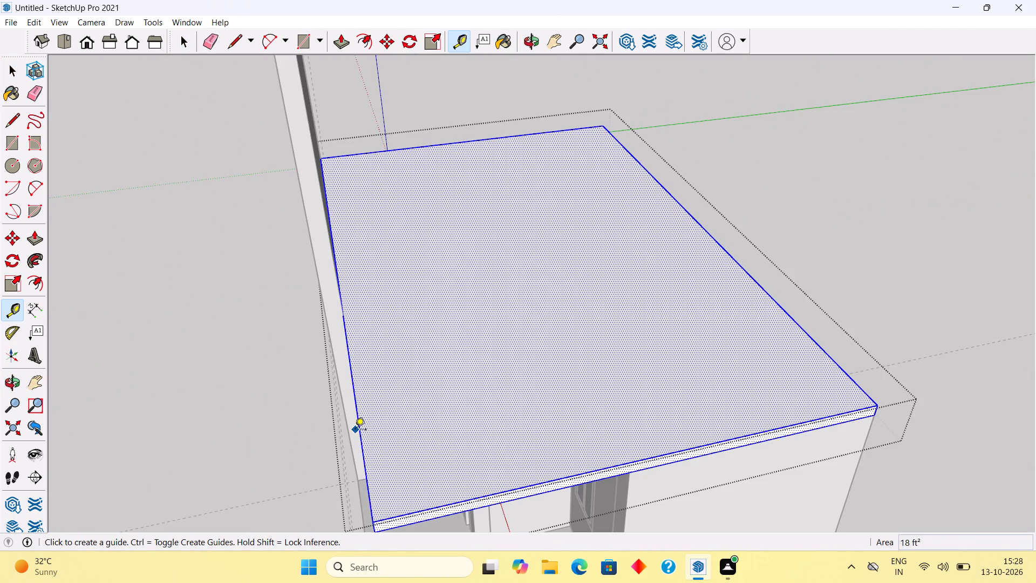
{"action": "left_click", "coordinate": [360, 433]}
{"action": "key", "text": "6"}
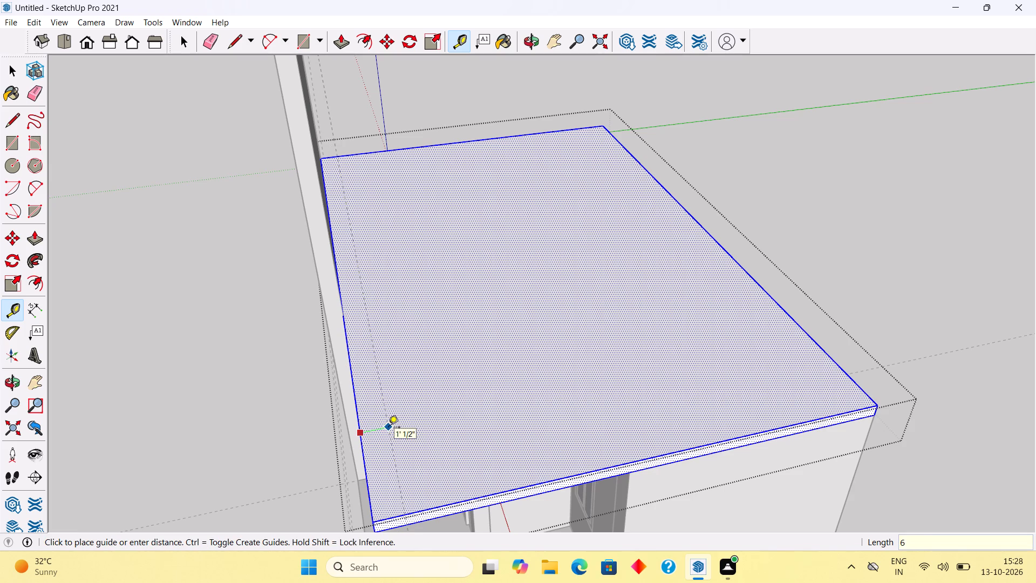
{"action": "key", "text": "shift+quotedbl"}
{"action": "key", "text": "Return"}
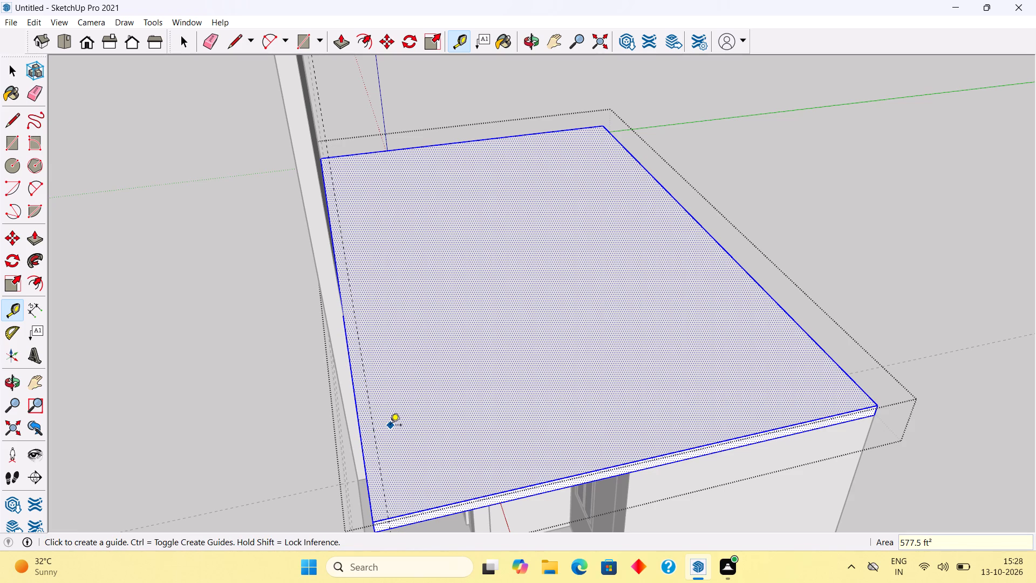
{"action": "key", "text": "space"}
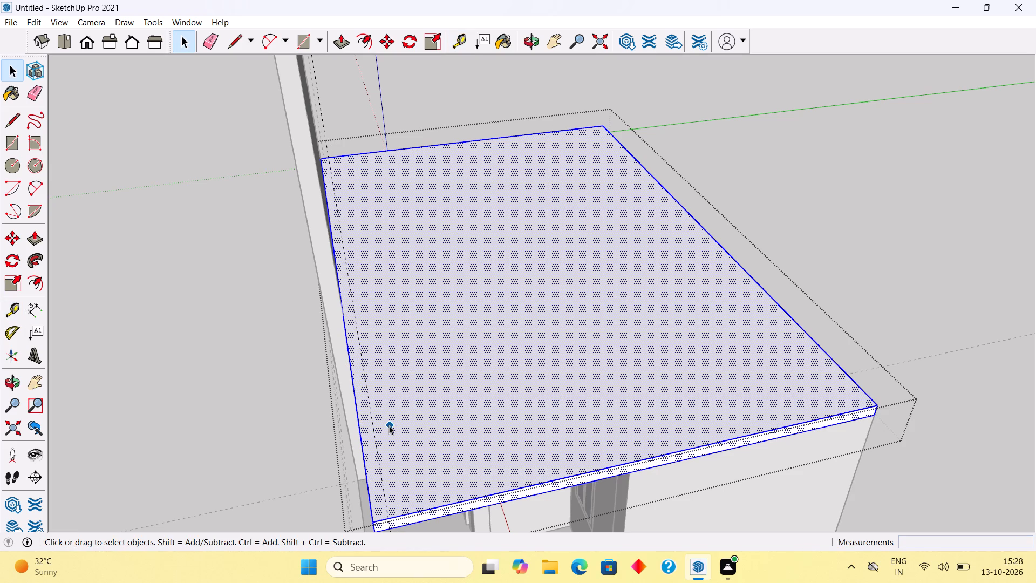
Draw a 6" vertical line on the slab's door-side face where it meets the tall wall.
{"action": "middle_click_drag", "start_coordinate": [344, 396], "coordinate": [606, 307]}
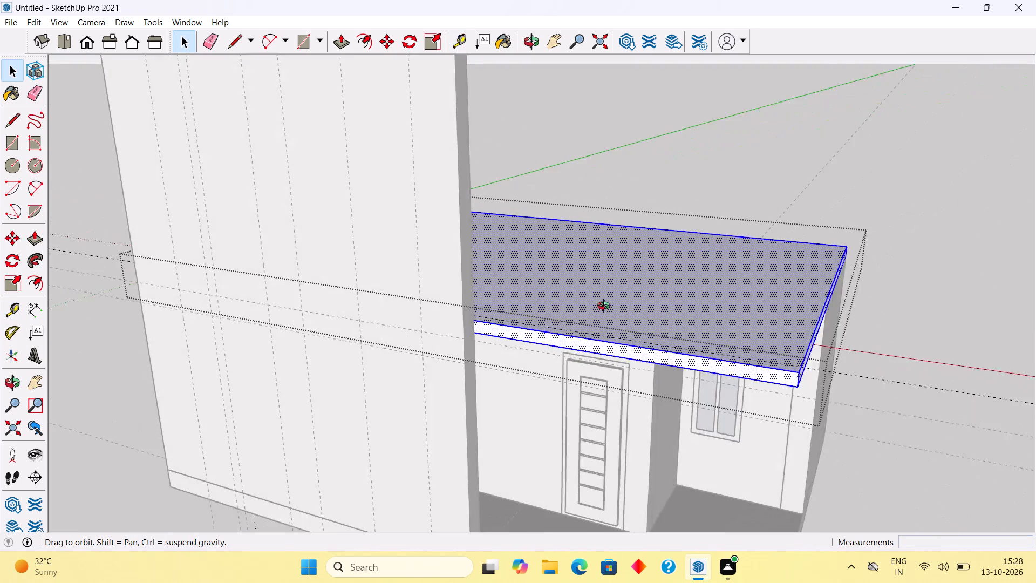
{"action": "middle_click_drag", "start_coordinate": [606, 307], "coordinate": [621, 307]}
{"action": "scroll", "coordinate": [454, 358], "scroll_direction": "up", "scroll_amount": 4}
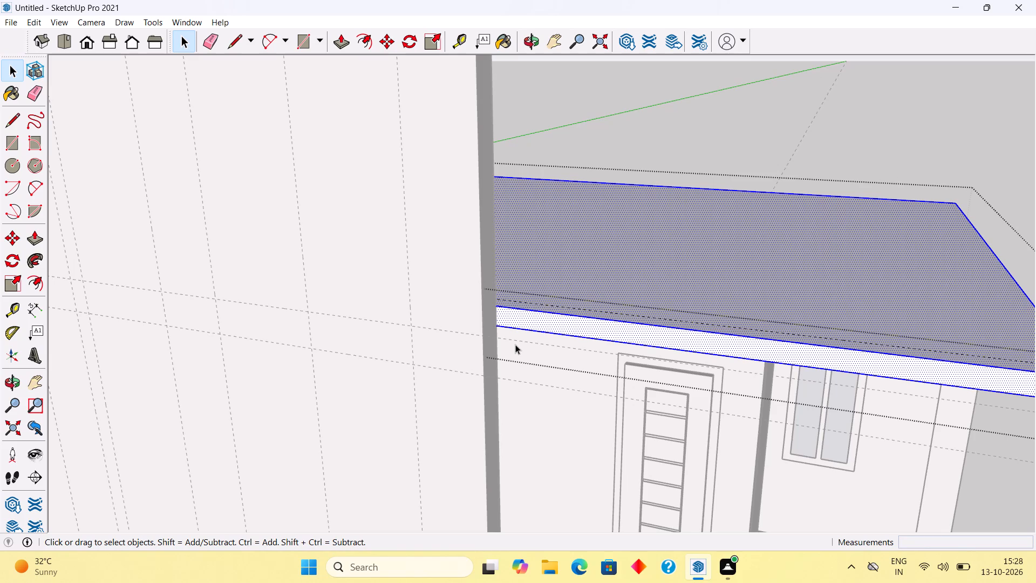
{"action": "scroll", "coordinate": [498, 319], "scroll_direction": "up", "scroll_amount": 2}
{"action": "scroll", "coordinate": [498, 319], "scroll_direction": "up", "scroll_amount": 20}
{"action": "key", "text": "l"}
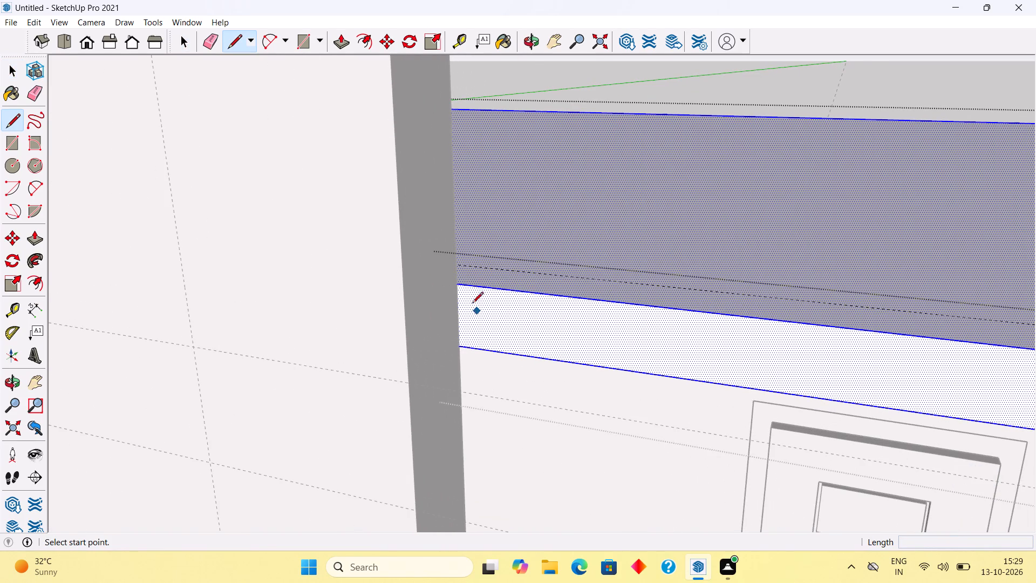
{"action": "left_click", "coordinate": [459, 283]}
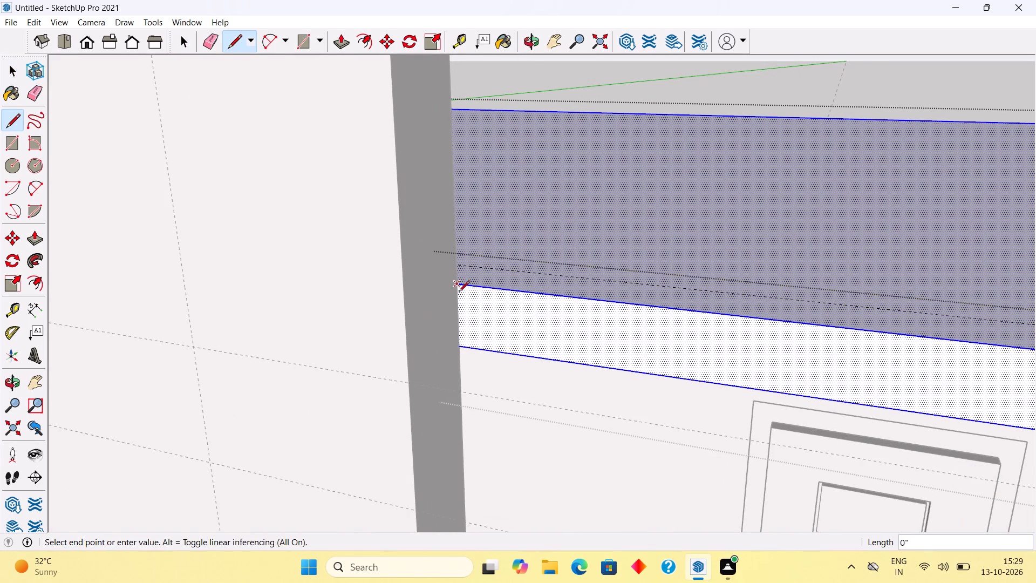
{"action": "left_click", "coordinate": [465, 347]}
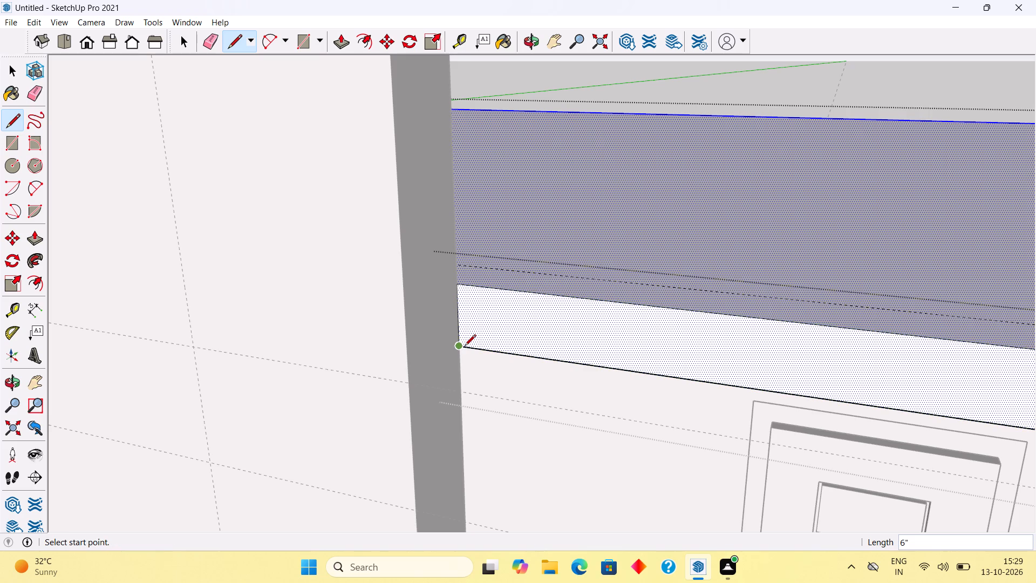
{"action": "key", "text": "space"}
Mark off a 6" strip on the slab's top by drawing a 6" line to the guide and a 12' line along it.
{"action": "middle_click_drag", "start_coordinate": [522, 351], "coordinate": [479, 423]}
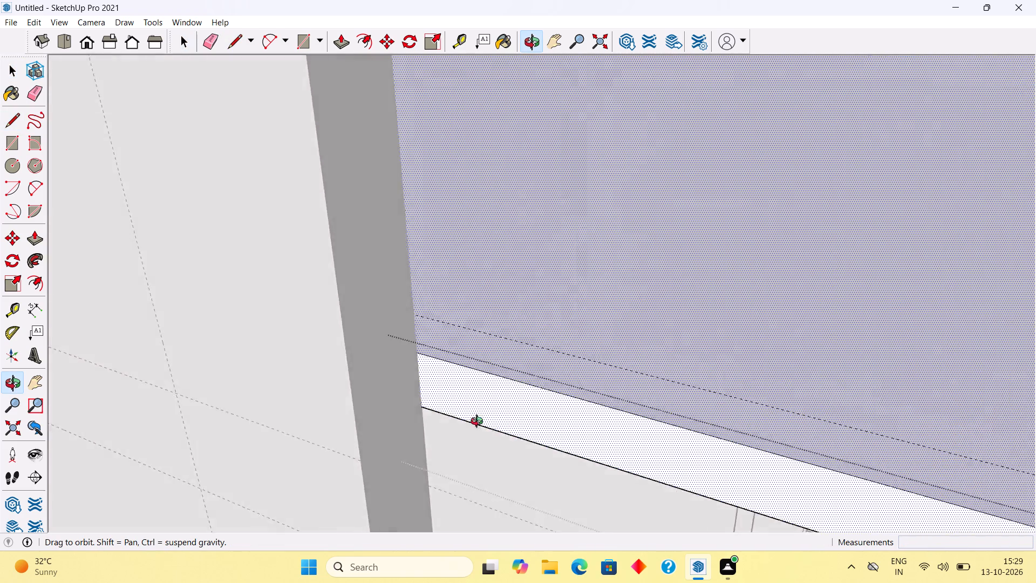
{"action": "middle_click_drag", "start_coordinate": [479, 423], "coordinate": [438, 438]}
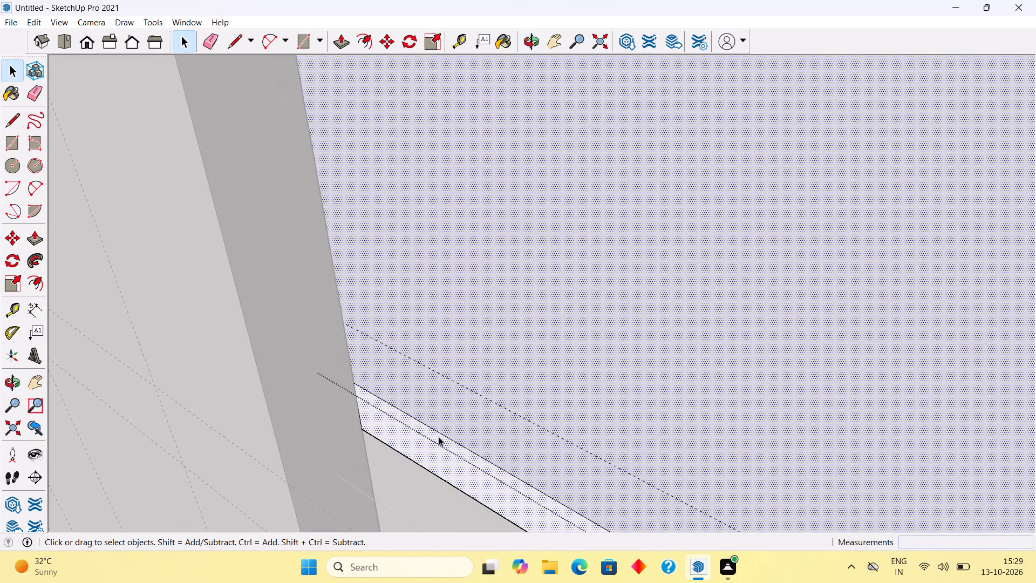
{"action": "key", "text": "l"}
{"action": "left_click", "coordinate": [355, 384]}
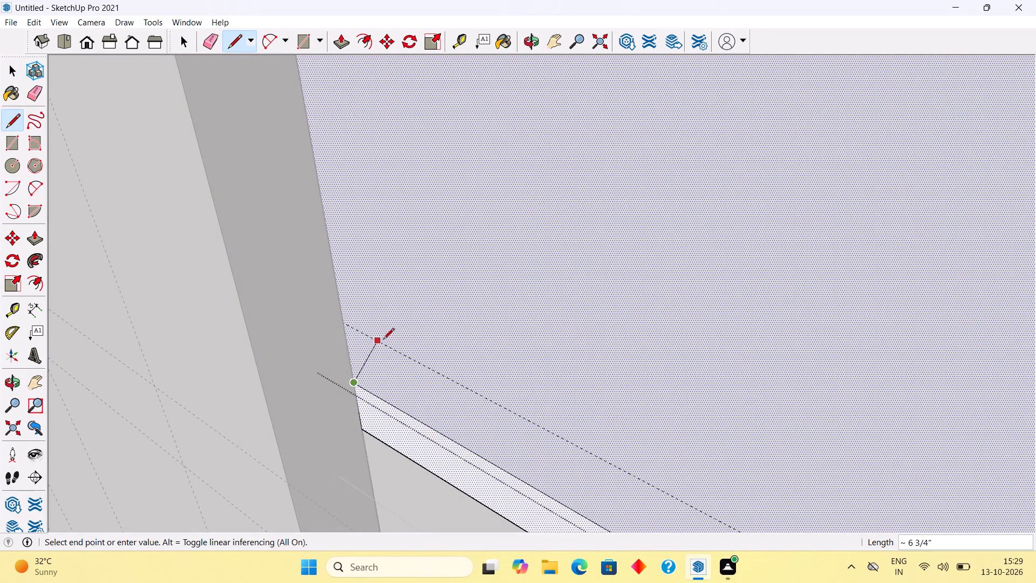
{"action": "left_click", "coordinate": [400, 352]}
{"action": "scroll", "coordinate": [406, 349], "scroll_direction": "down", "scroll_amount": 14}
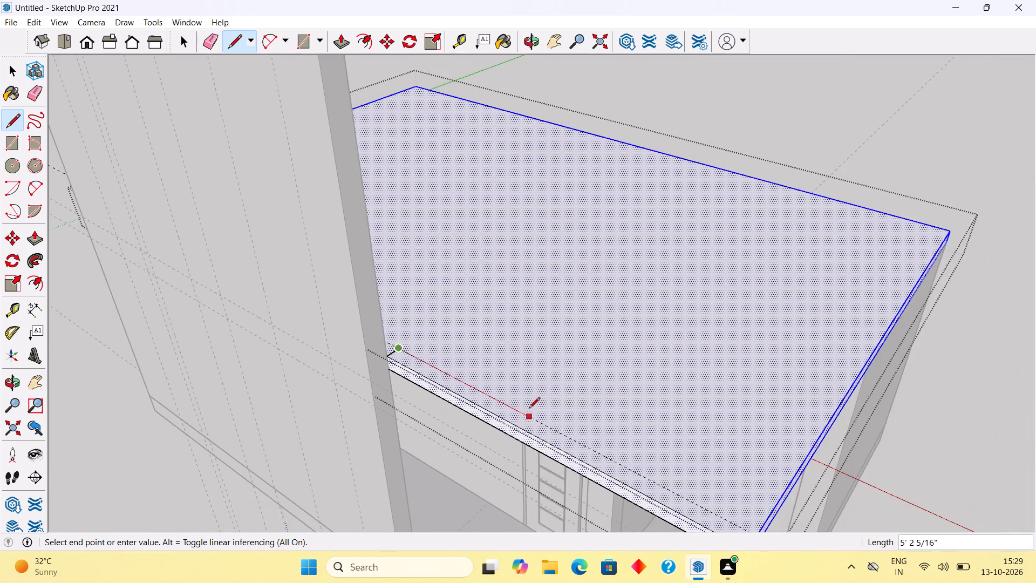
{"action": "scroll", "coordinate": [529, 404], "scroll_direction": "down", "scroll_amount": 6}
{"action": "left_click", "coordinate": [647, 469]}
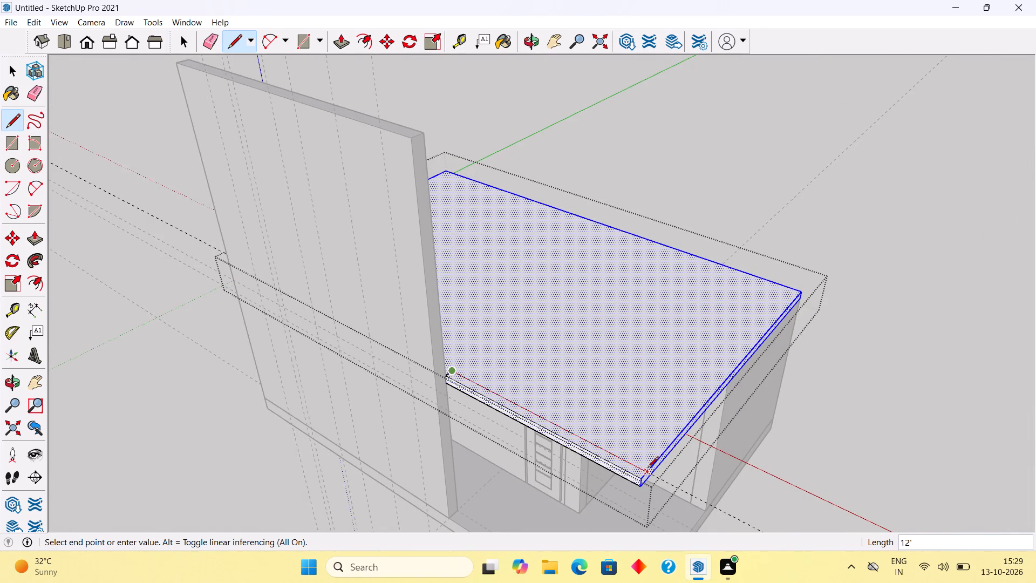
{"action": "key", "text": "space"}
Push/Pull the slab's door-side face 1' outward, past the side of the tall wall.
{"action": "middle_click_drag", "start_coordinate": [420, 387], "coordinate": [420, 388]}
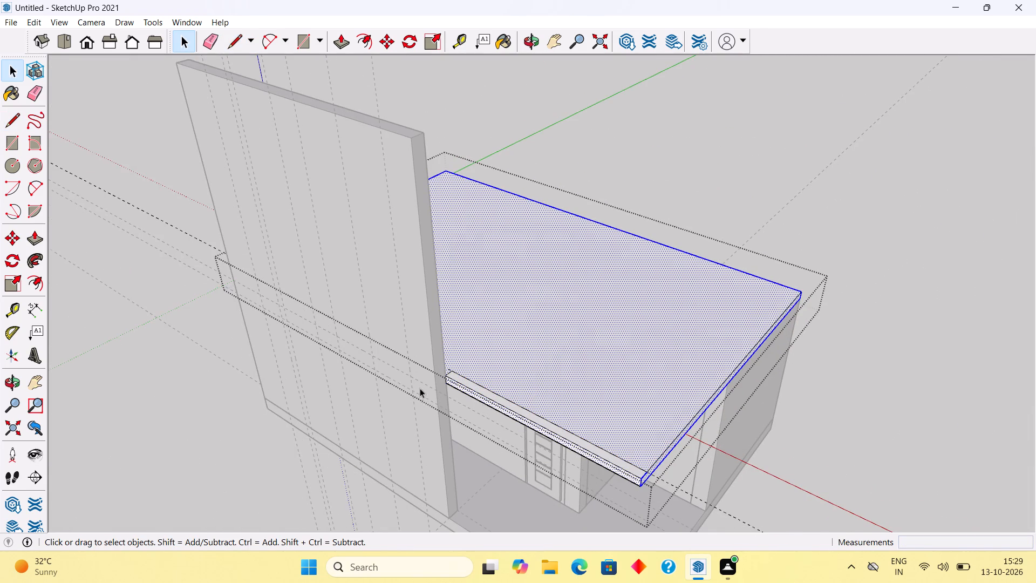
{"action": "middle_click_drag", "start_coordinate": [420, 388], "coordinate": [459, 314]}
{"action": "scroll", "coordinate": [482, 369], "scroll_direction": "up", "scroll_amount": 4}
{"action": "middle_click_drag", "start_coordinate": [490, 354], "coordinate": [573, 307]}
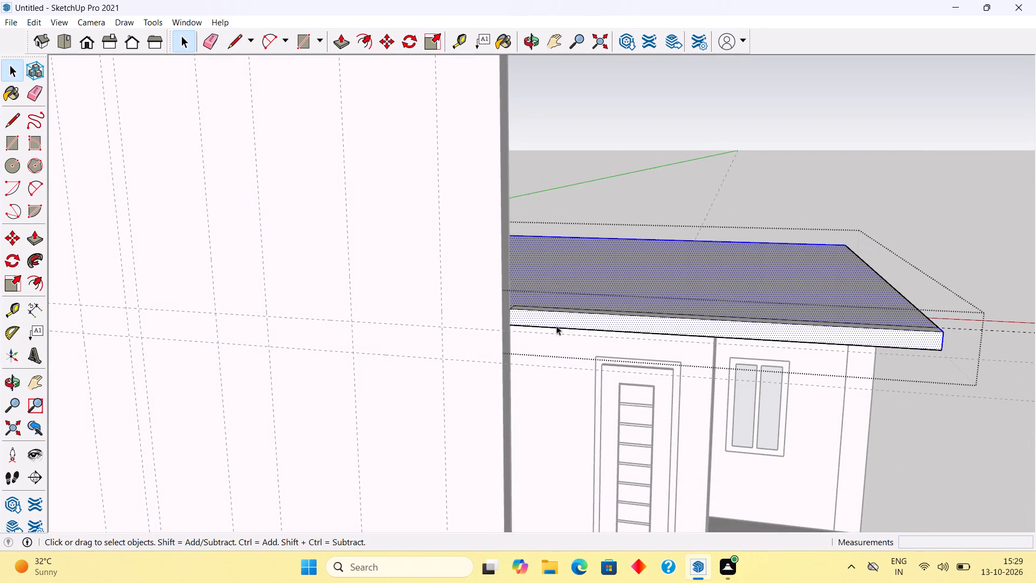
{"action": "middle_click_drag", "start_coordinate": [555, 315], "coordinate": [611, 321]}
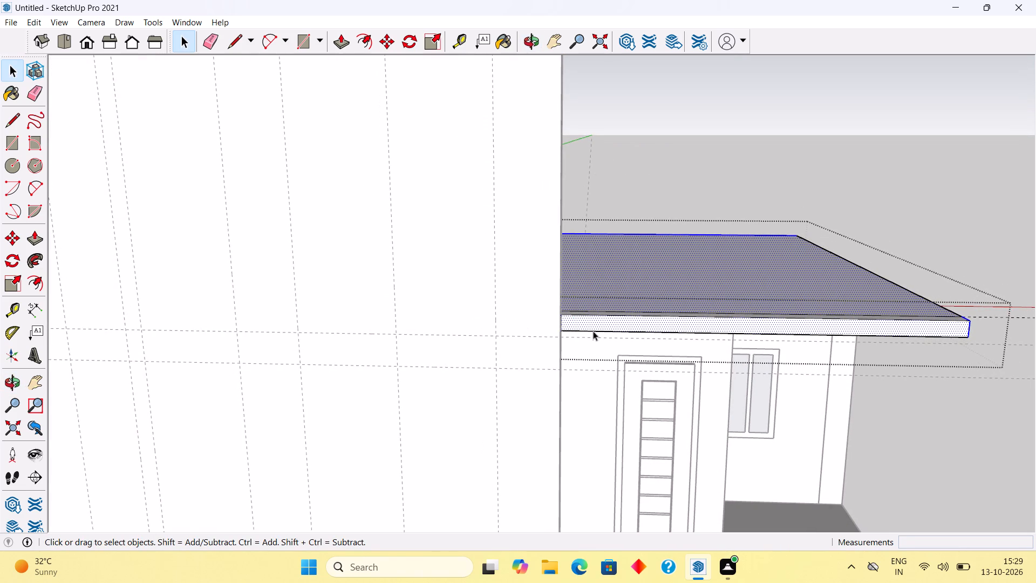
{"action": "key", "text": "p"}
{"action": "left_click", "coordinate": [594, 325]}
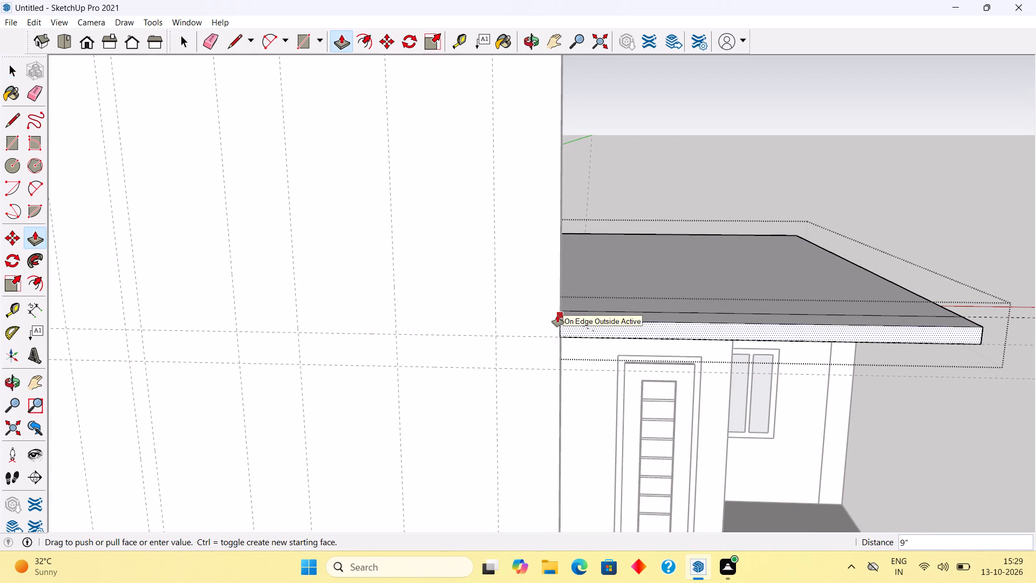
{"action": "type", "text": "1'"}
{"action": "key", "text": "Return"}
Push/Pull the strip along the slab's door-side top edge up 1' as a parapet and close the roof group.
{"action": "middle_click_drag", "start_coordinate": [687, 366], "coordinate": [747, 465]}
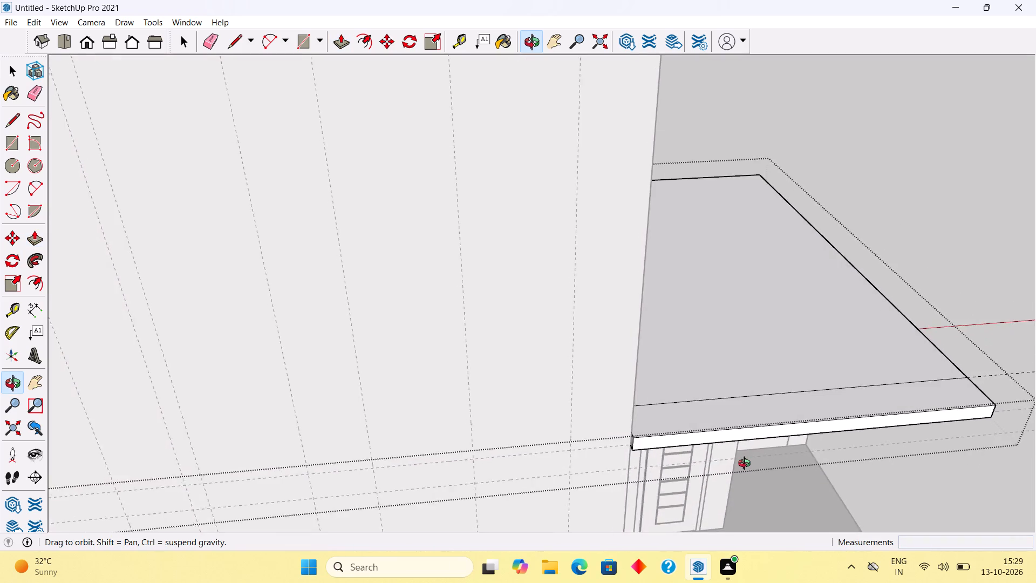
{"action": "middle_click_drag", "start_coordinate": [747, 465], "coordinate": [853, 403]}
{"action": "scroll", "coordinate": [783, 340], "scroll_direction": "up", "scroll_amount": 3}
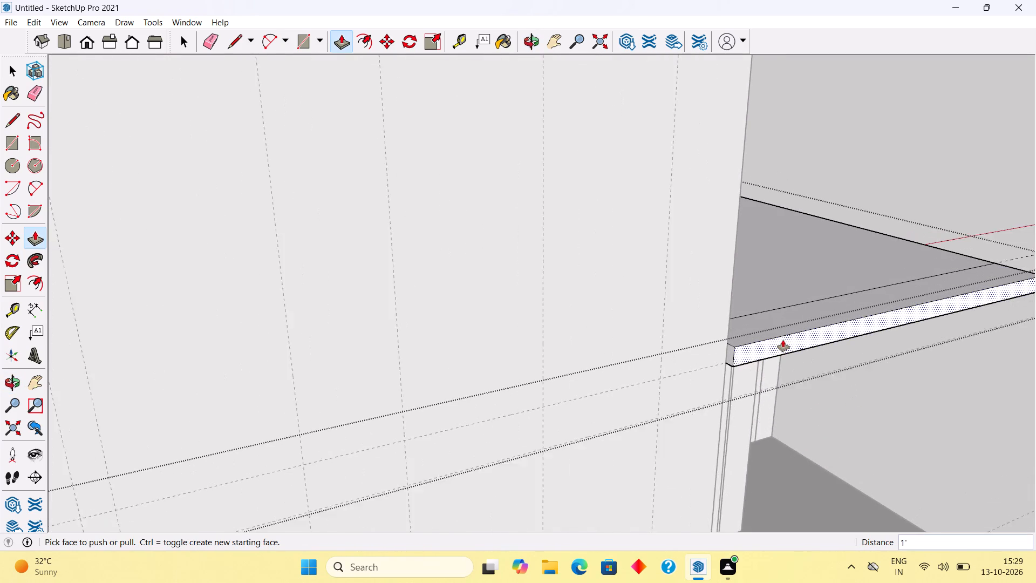
{"action": "scroll", "coordinate": [783, 340], "scroll_direction": "up", "scroll_amount": 2}
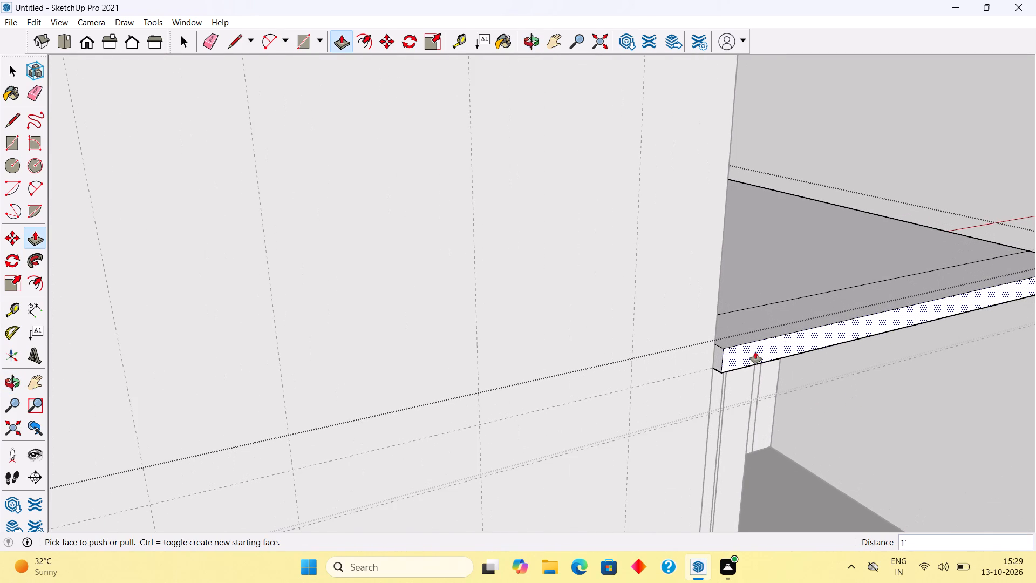
{"action": "middle_click_drag", "start_coordinate": [751, 355], "coordinate": [554, 410]}
{"action": "left_click", "coordinate": [514, 449]}
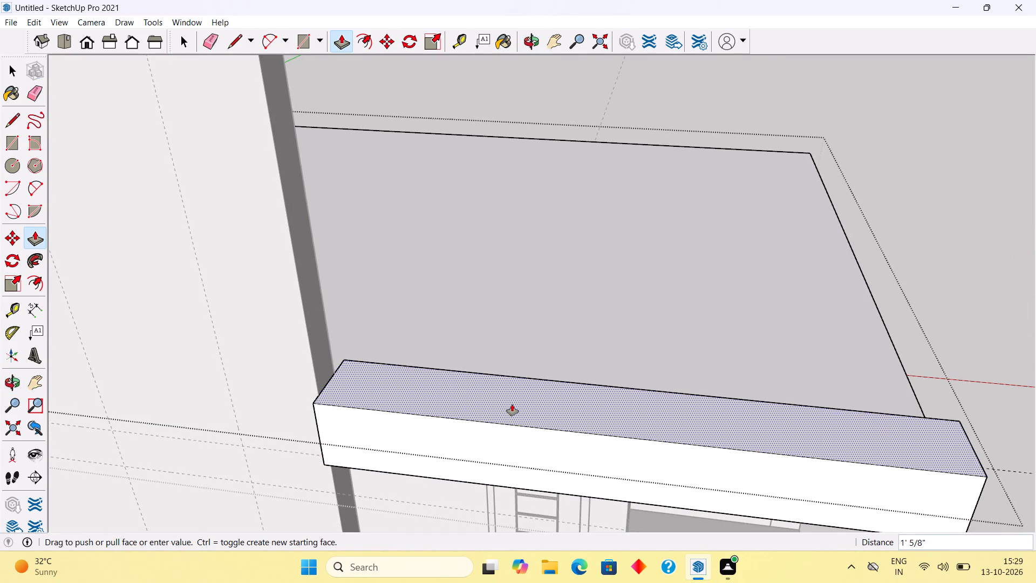
{"action": "type", "text": "1'"}
{"action": "key", "text": "Return"}
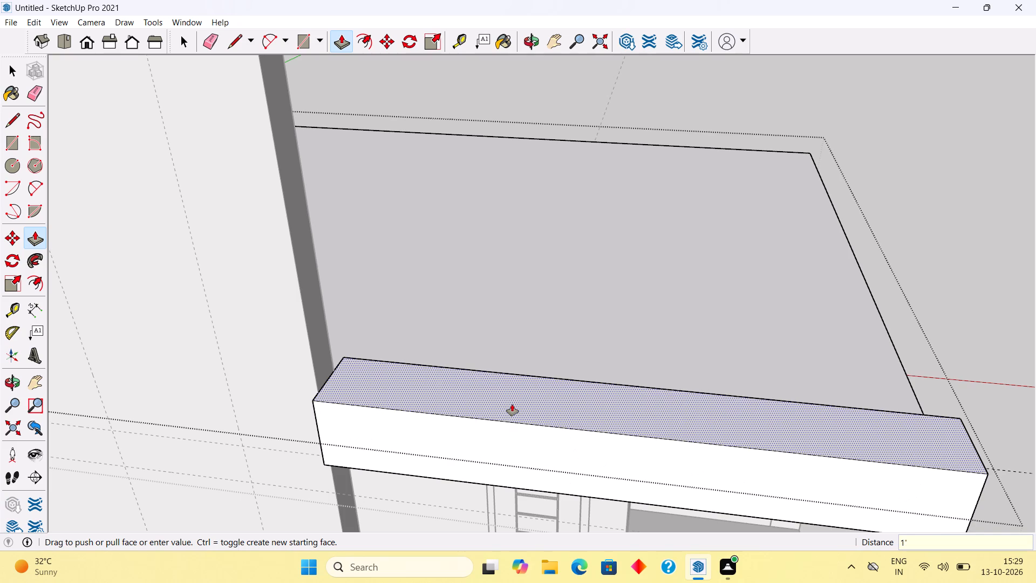
{"action": "key", "text": "space"}
{"action": "scroll", "coordinate": [512, 404], "scroll_direction": "down", "scroll_amount": 5}
{"action": "middle_click_drag", "start_coordinate": [515, 426], "coordinate": [561, 297]}
{"action": "scroll", "coordinate": [561, 297], "scroll_direction": "down", "scroll_amount": 3}
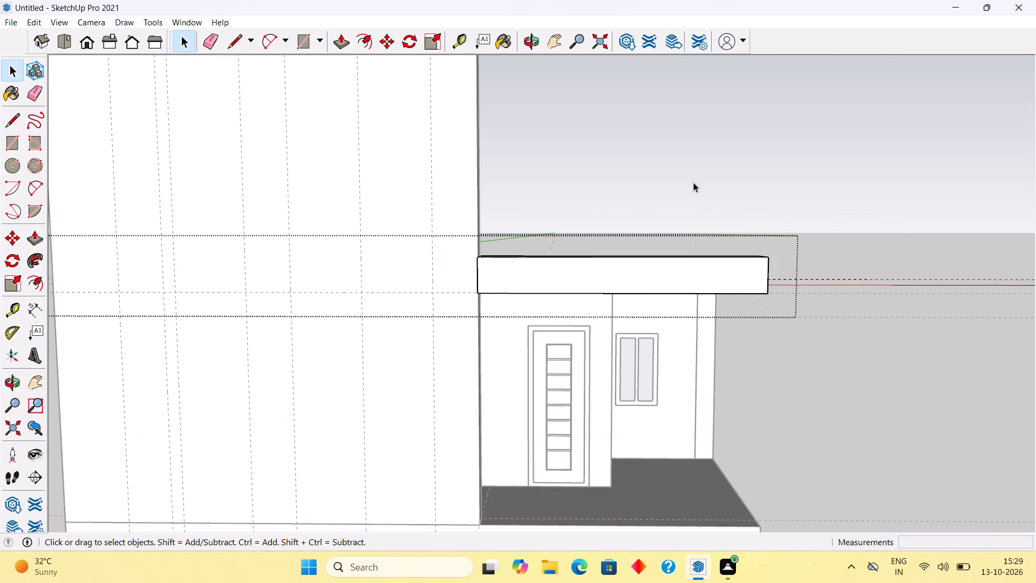
{"action": "left_click", "coordinate": [673, 157]}
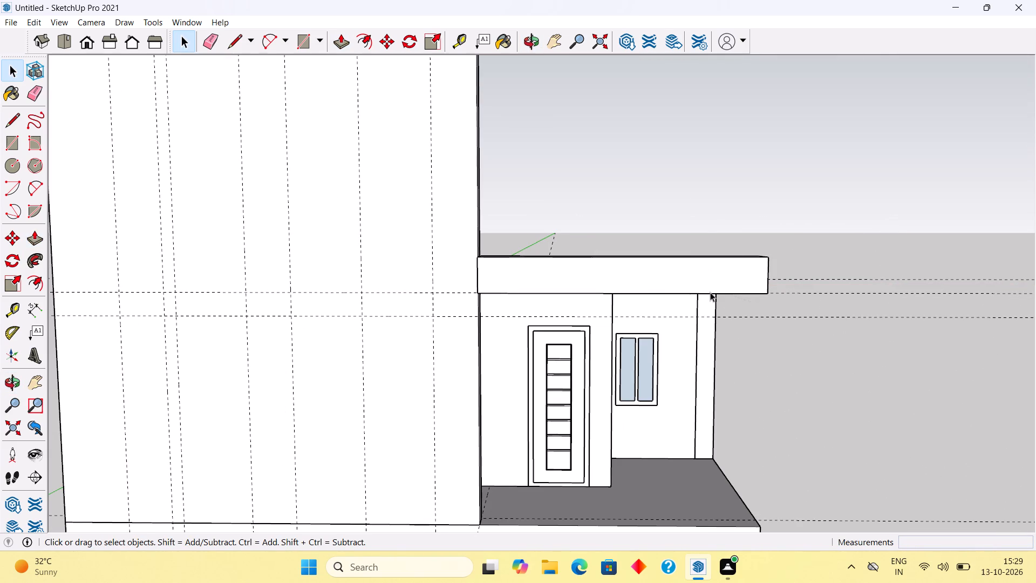
Select the entire tall front wall and make it a group.
{"action": "scroll", "coordinate": [498, 277], "scroll_direction": "up", "scroll_amount": 1}
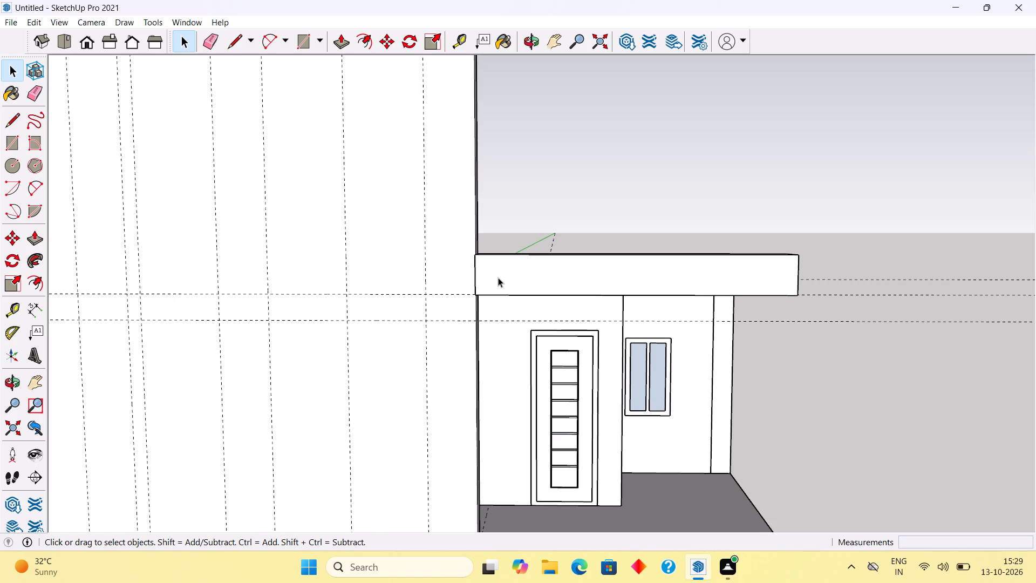
{"action": "scroll", "coordinate": [399, 286], "scroll_direction": "down", "scroll_amount": 5}
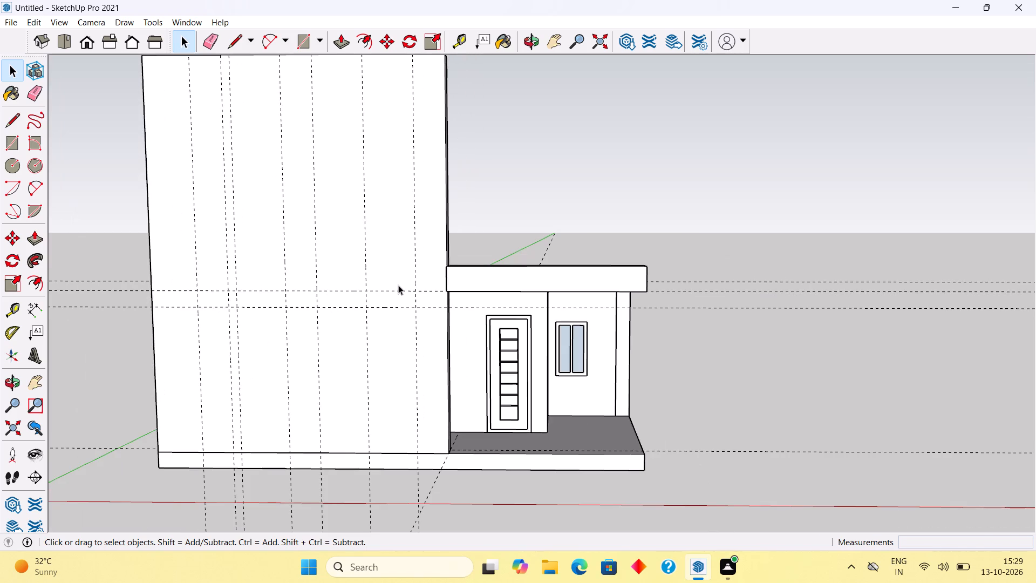
{"action": "triple_click", "coordinate": [404, 267]}
{"action": "right_click", "coordinate": [404, 266]}
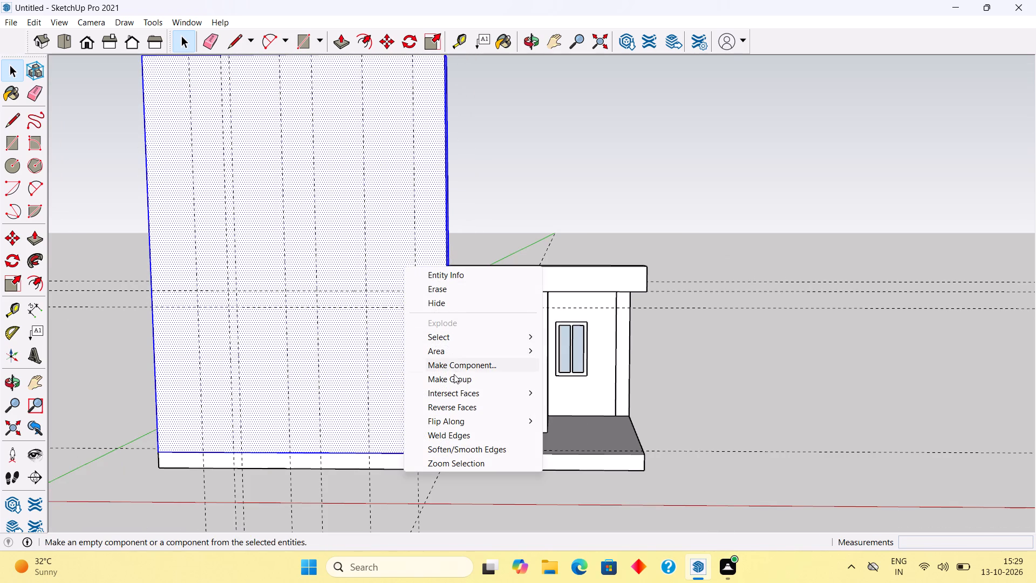
{"action": "left_click", "coordinate": [455, 382]}
{"action": "left_click", "coordinate": [515, 192]}
{"action": "middle_click_drag", "start_coordinate": [388, 296], "coordinate": [443, 289]}
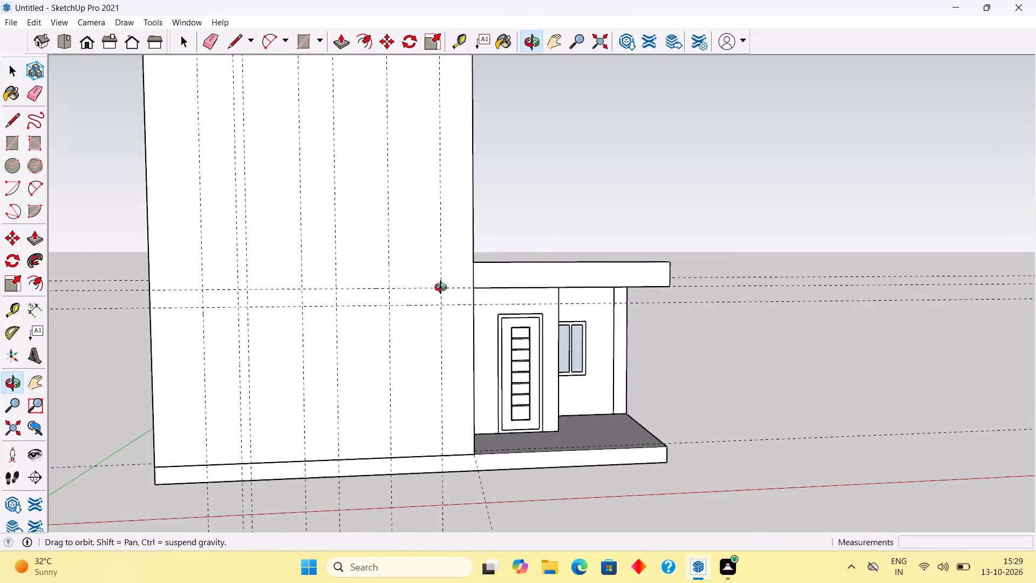
Open the front wall group and Push/Pull its end face away from the door inward about 3' 1 1/4" to the first vertical guide.
{"action": "middle_click_drag", "start_coordinate": [443, 289], "coordinate": [444, 289]}
{"action": "scroll", "coordinate": [444, 289], "scroll_direction": "down", "scroll_amount": 3}
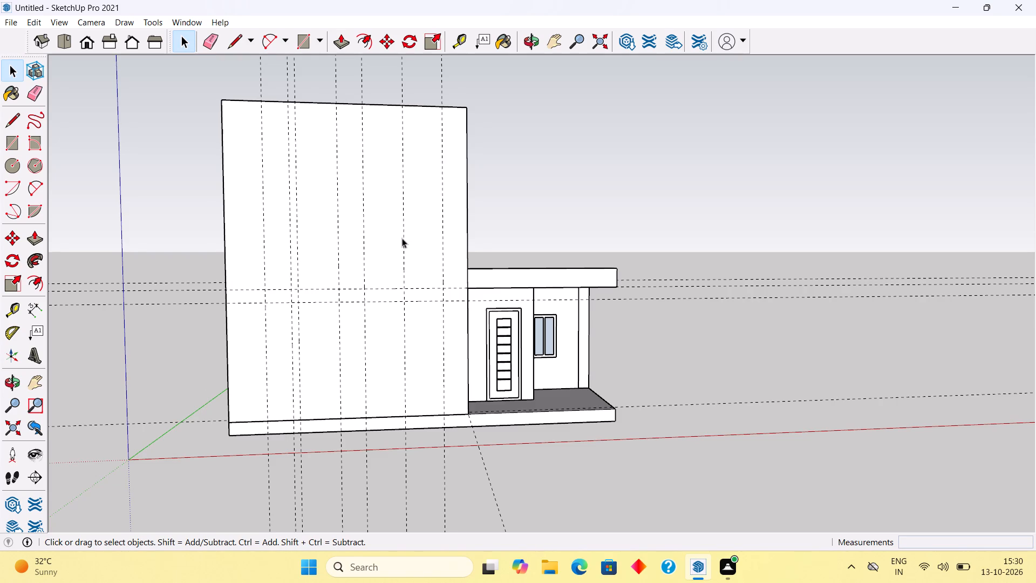
{"action": "middle_click_drag", "start_coordinate": [400, 241], "coordinate": [390, 267]}
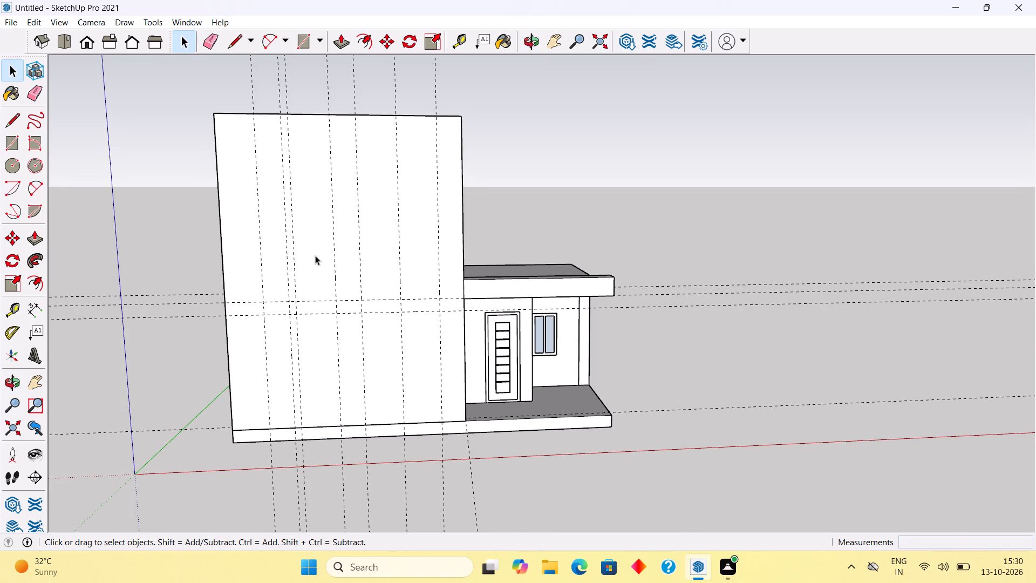
{"action": "triple_click", "coordinate": [315, 255]}
{"action": "scroll", "coordinate": [315, 254], "scroll_direction": "up", "scroll_amount": 1}
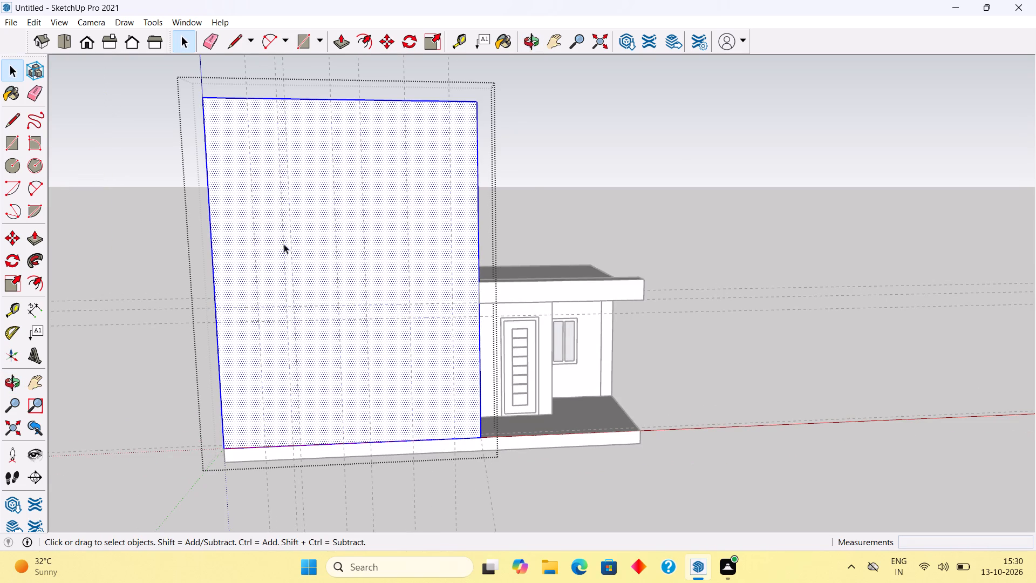
{"action": "middle_click_drag", "start_coordinate": [290, 233], "coordinate": [514, 192]}
{"action": "scroll", "coordinate": [380, 329], "scroll_direction": "up", "scroll_amount": 5}
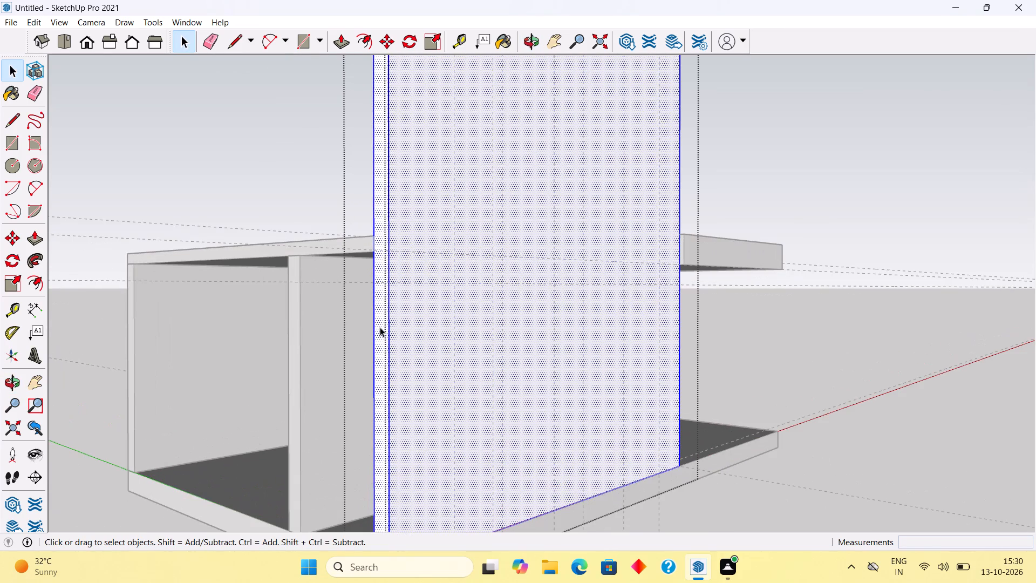
{"action": "key", "text": "p"}
{"action": "left_click", "coordinate": [380, 324]}
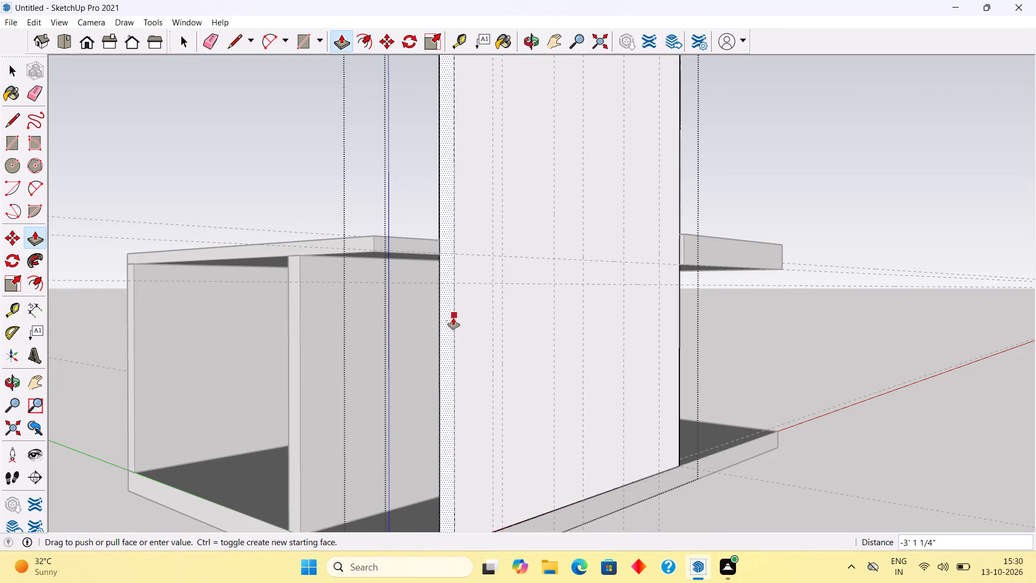
{"action": "left_click", "coordinate": [451, 333]}
{"action": "key", "text": "space"}
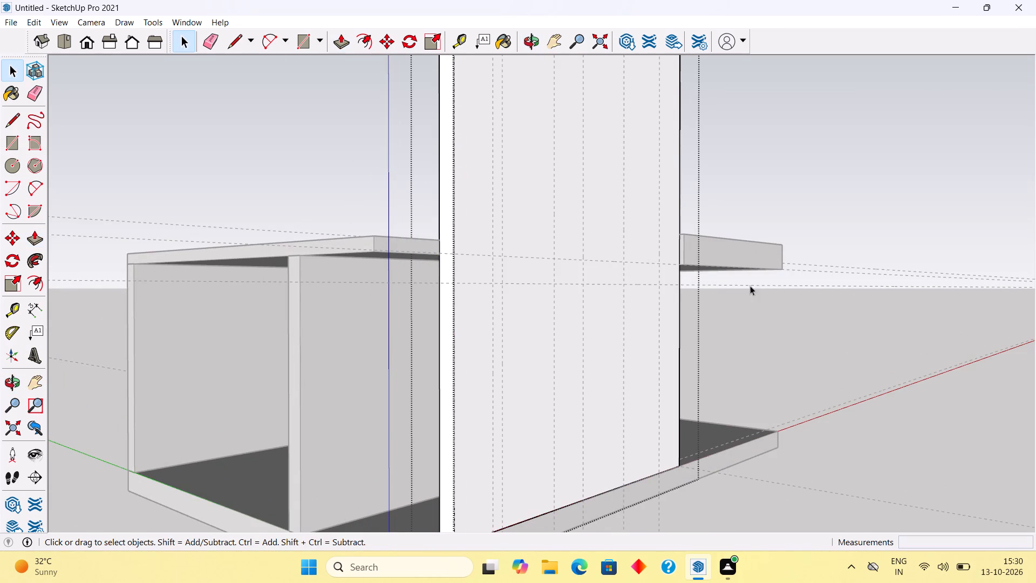
{"action": "left_click", "coordinate": [843, 206]}
{"action": "middle_click_drag", "start_coordinate": [598, 270], "coordinate": [403, 282]}
{"action": "scroll", "coordinate": [403, 282], "scroll_direction": "down", "scroll_amount": 3}
Inside the wall group, draw a full-height rectangle on the front face between the third and fourth vertical guides from the shortened end.
{"action": "triple_click", "coordinate": [305, 235]}
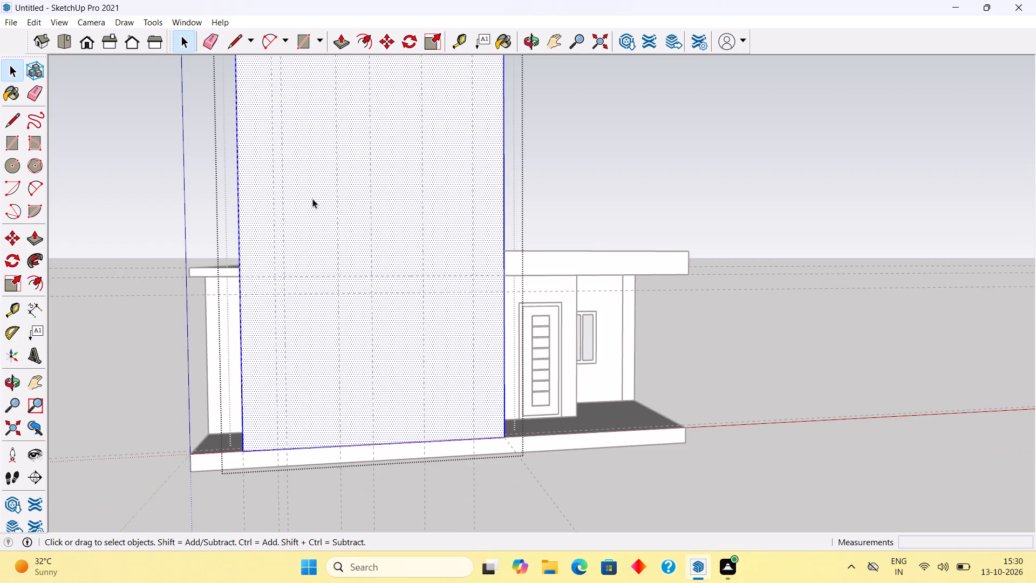
{"action": "scroll", "coordinate": [313, 192], "scroll_direction": "down", "scroll_amount": 6}
{"action": "scroll", "coordinate": [309, 98], "scroll_direction": "up", "scroll_amount": 2}
{"action": "key", "text": "r"}
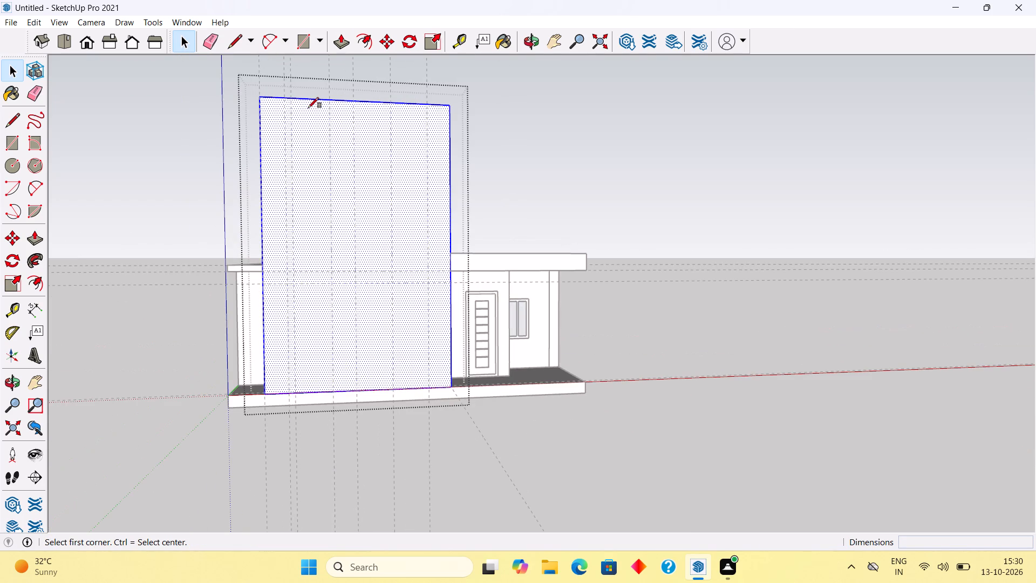
{"action": "left_click", "coordinate": [294, 98]}
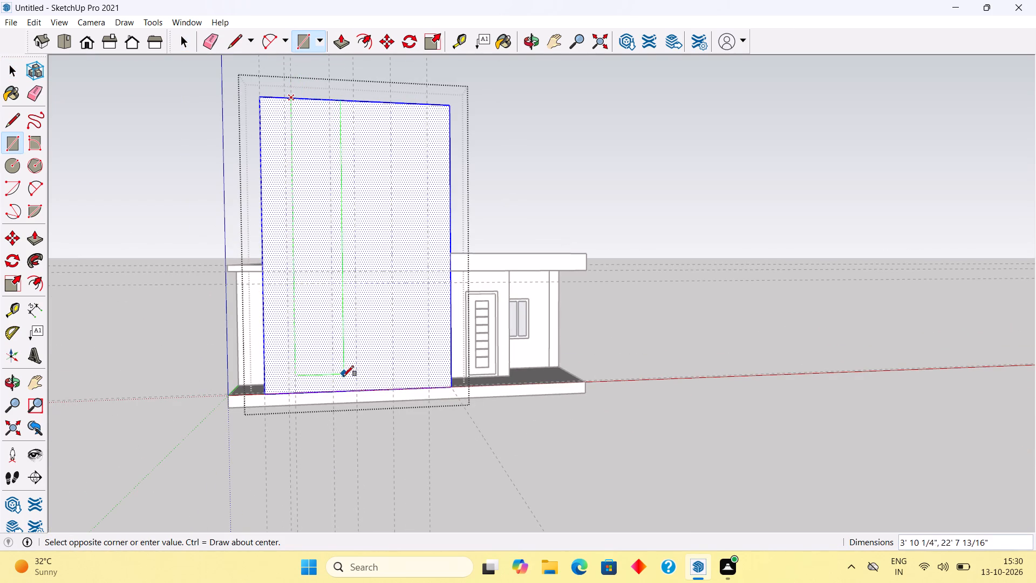
{"action": "left_click", "coordinate": [336, 391]}
{"action": "key", "text": "space"}
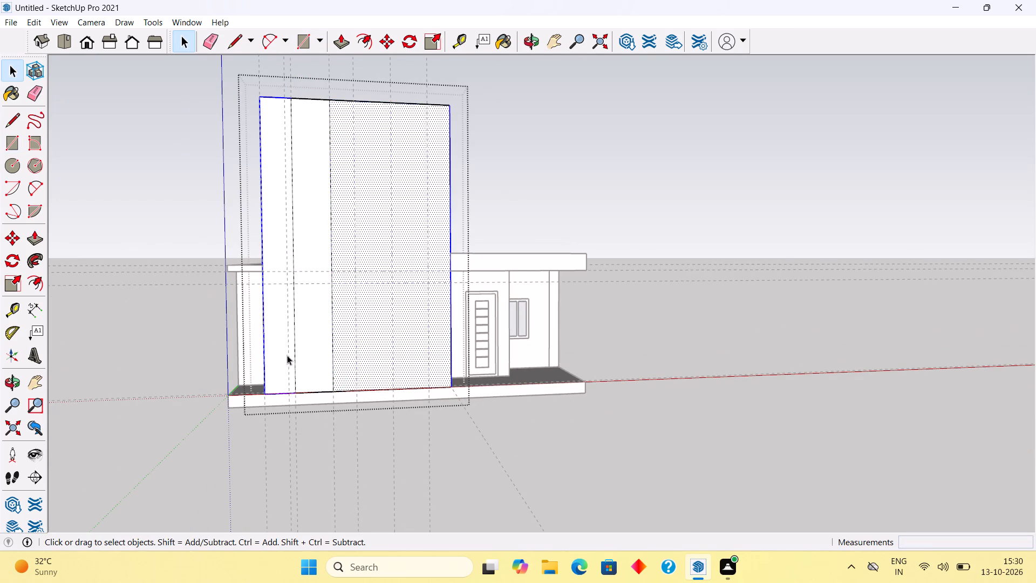
Push/Pull the full-height strip on the front wall inward 6" as a vertical groove, and close the wall group.
{"action": "left_click", "coordinate": [310, 360]}
{"action": "middle_click_drag", "start_coordinate": [340, 153], "coordinate": [344, 263]}
{"action": "scroll", "coordinate": [341, 284], "scroll_direction": "down", "scroll_amount": 1}
{"action": "scroll", "coordinate": [343, 551], "scroll_direction": "up", "scroll_amount": 3}
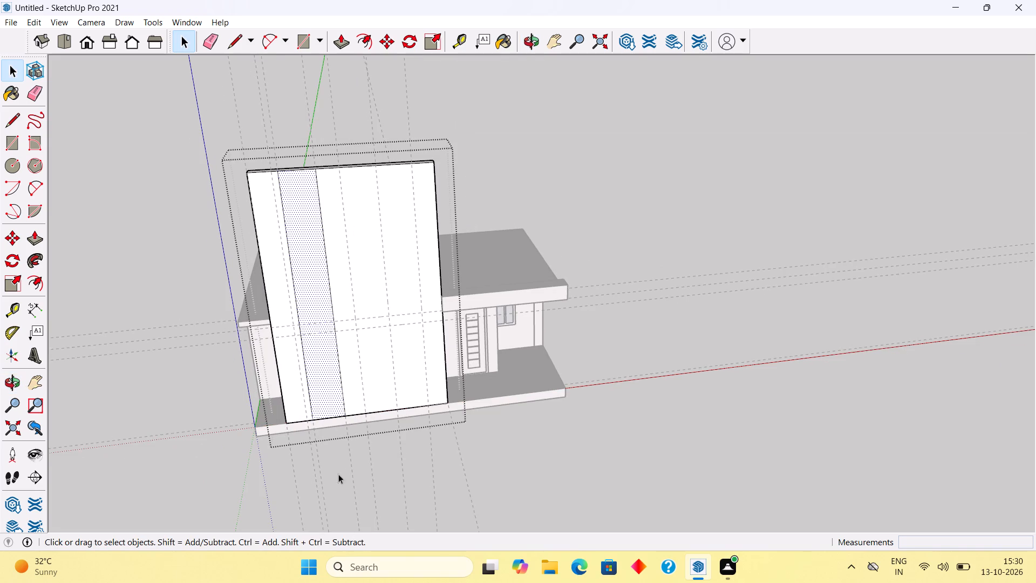
{"action": "middle_click_drag", "start_coordinate": [246, 175], "coordinate": [447, 204]}
{"action": "scroll", "coordinate": [411, 336], "scroll_direction": "up", "scroll_amount": 4}
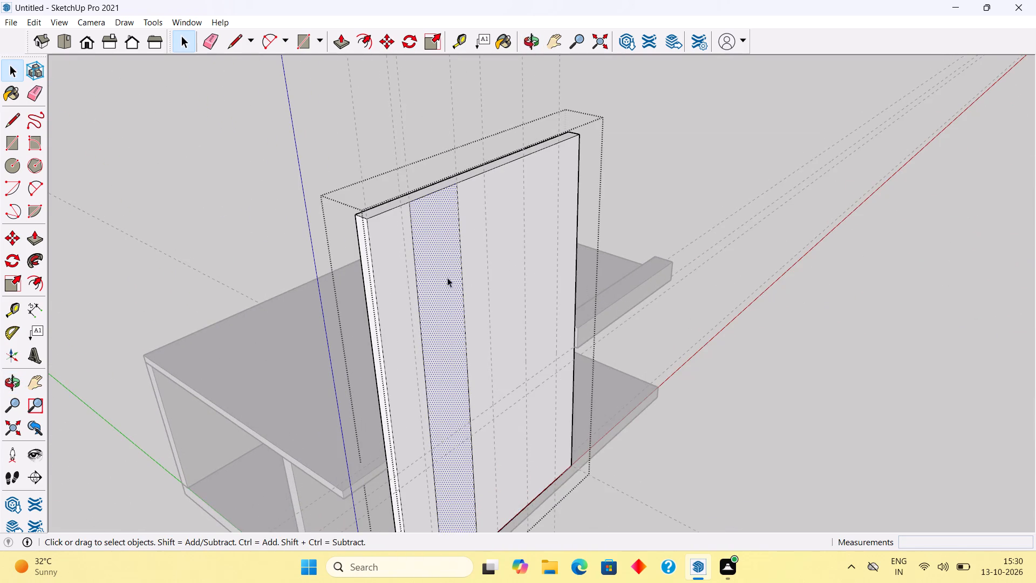
{"action": "middle_click_drag", "start_coordinate": [449, 272], "coordinate": [488, 304]}
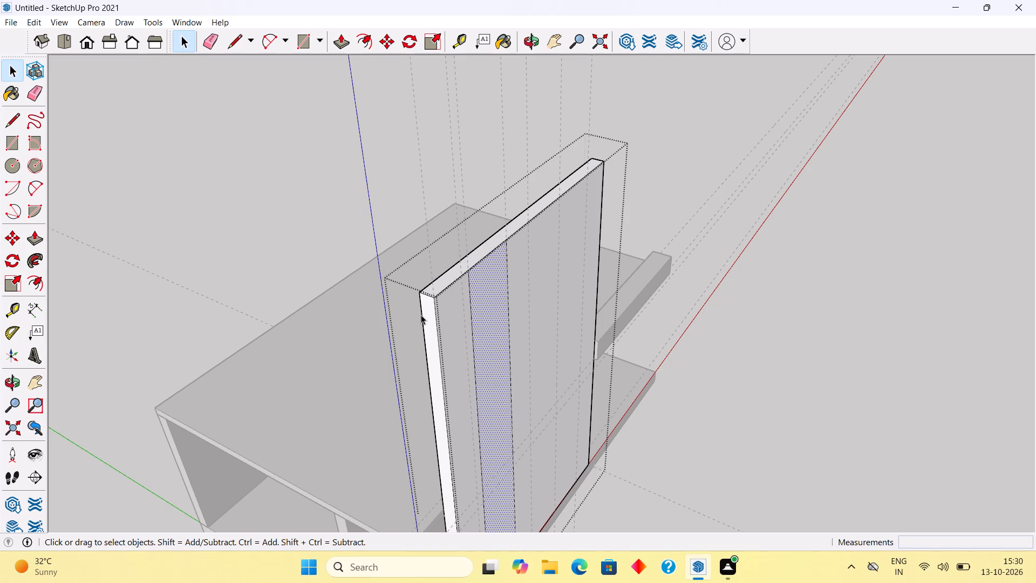
{"action": "key", "text": "p"}
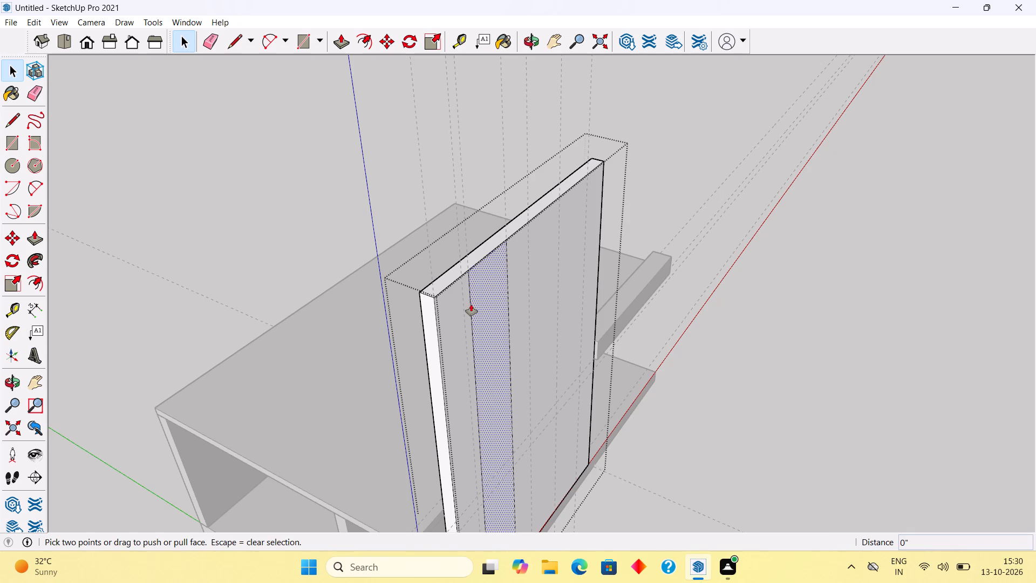
{"action": "left_click", "coordinate": [499, 290]}
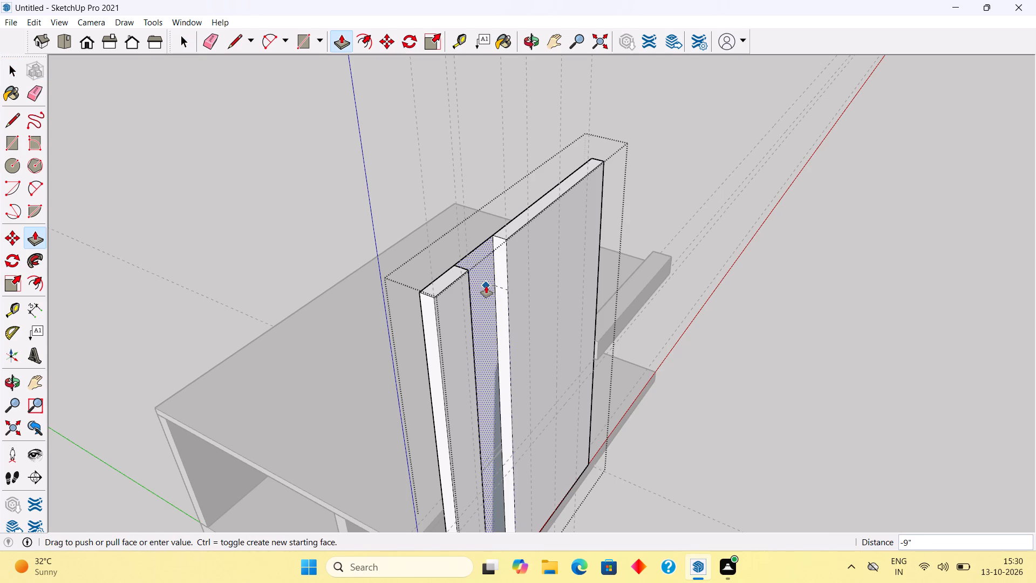
{"action": "type", "text": "6\""}
{"action": "key", "text": "Return"}
{"action": "key", "text": "space"}
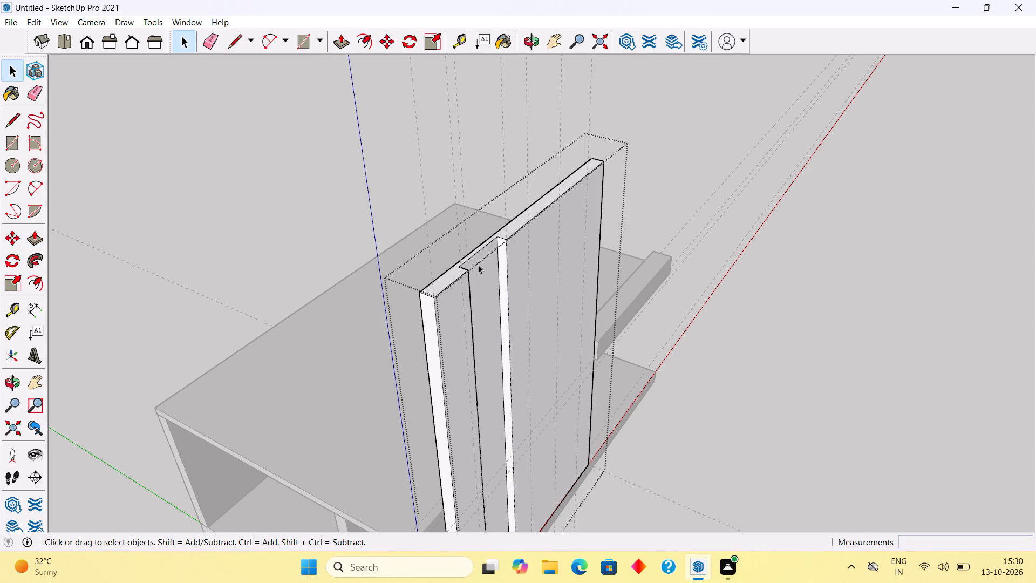
{"action": "left_click", "coordinate": [648, 178]}
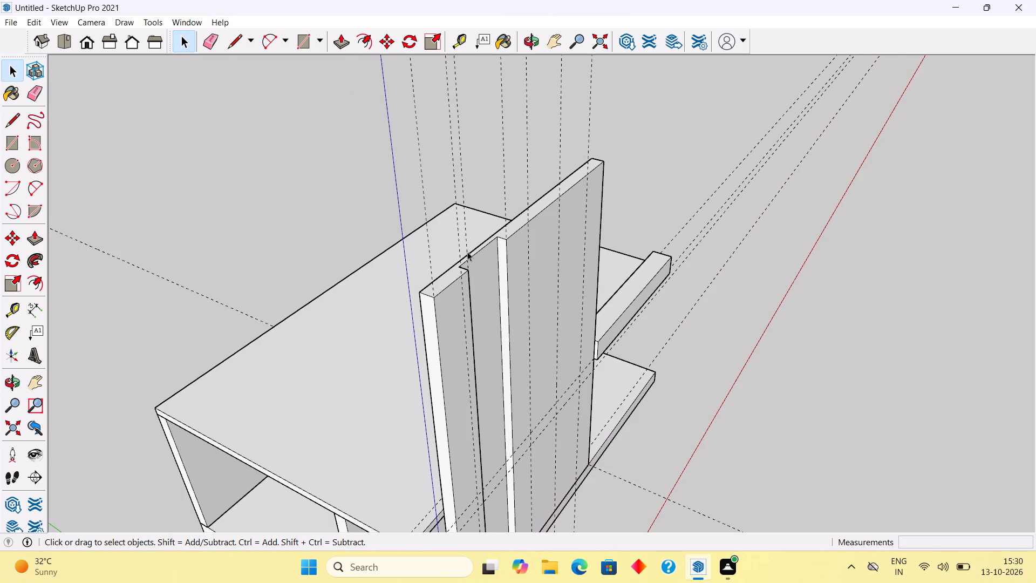
Place a horizontal guide on the front wall 8' above the upper roof-level guide, and another 1' above that one.
{"action": "scroll", "coordinate": [538, 315], "scroll_direction": "down", "scroll_amount": 4}
{"action": "scroll", "coordinate": [578, 390], "scroll_direction": "down", "scroll_amount": 2}
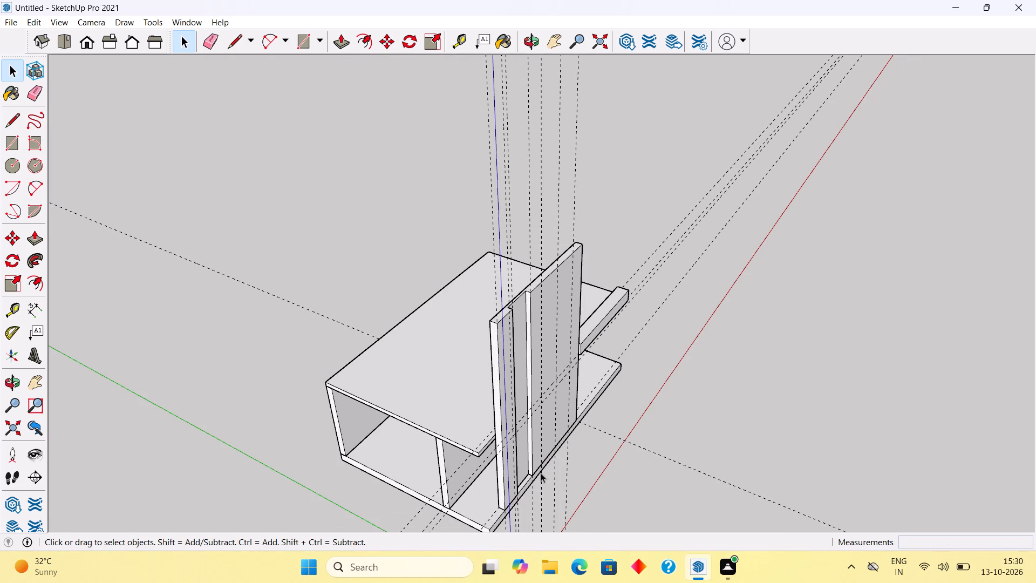
{"action": "middle_click_drag", "start_coordinate": [541, 473], "coordinate": [284, 327]}
{"action": "scroll", "coordinate": [284, 326], "scroll_direction": "up", "scroll_amount": 1}
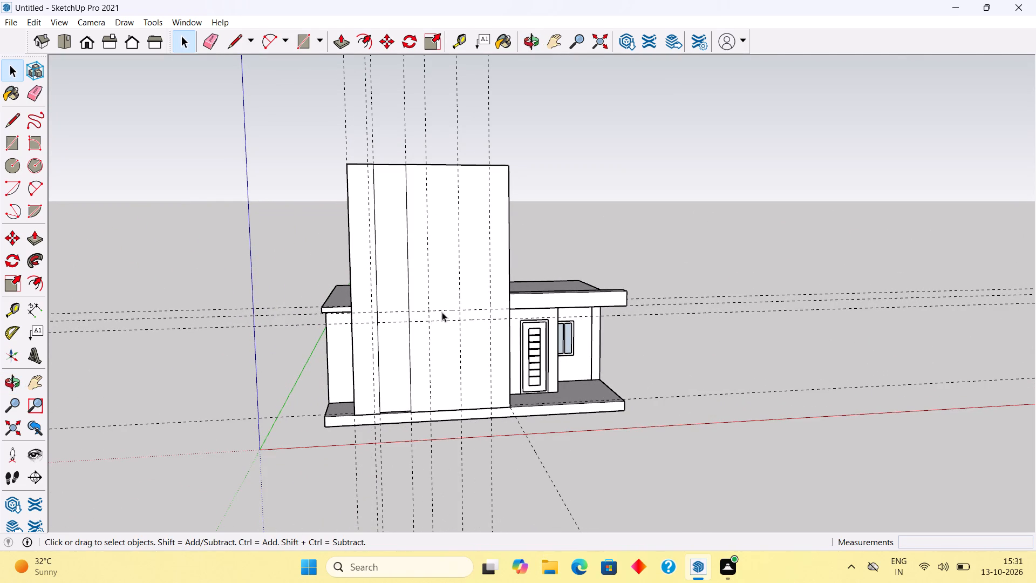
{"action": "scroll", "coordinate": [465, 291], "scroll_direction": "up", "scroll_amount": 3}
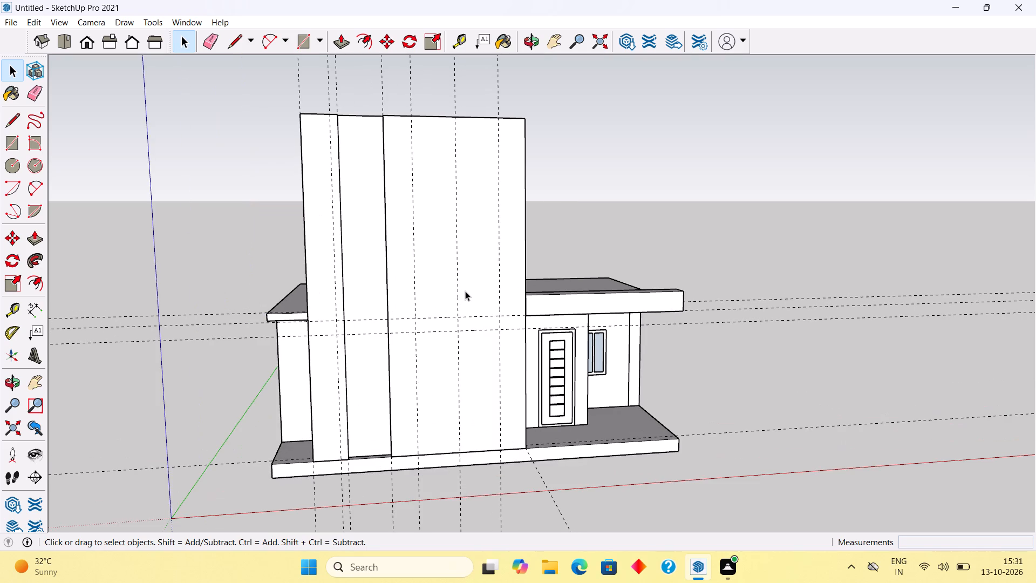
{"action": "key", "text": "t"}
{"action": "left_click", "coordinate": [476, 319]}
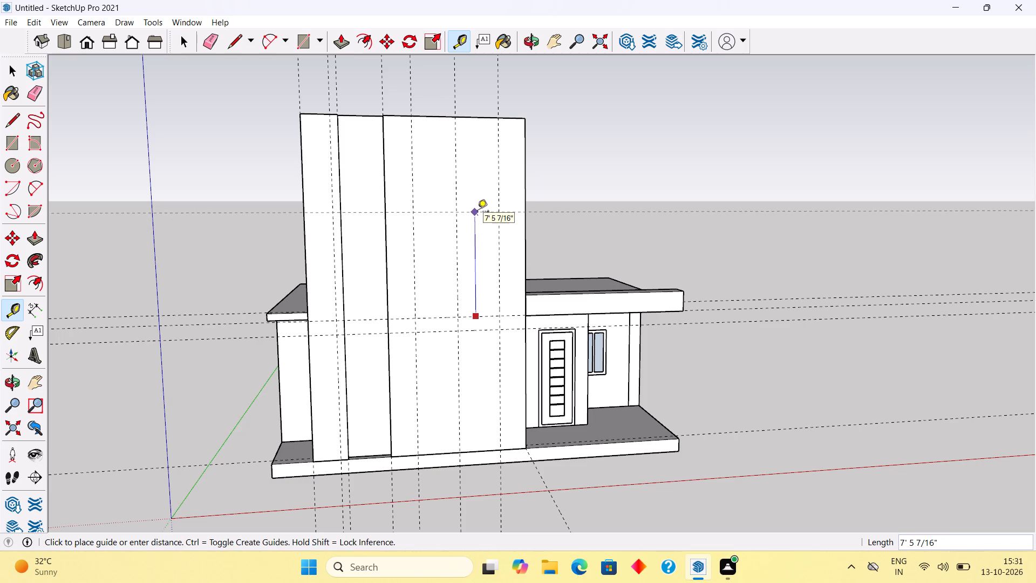
{"action": "type", "text": "8'"}
{"action": "key", "text": "Return"}
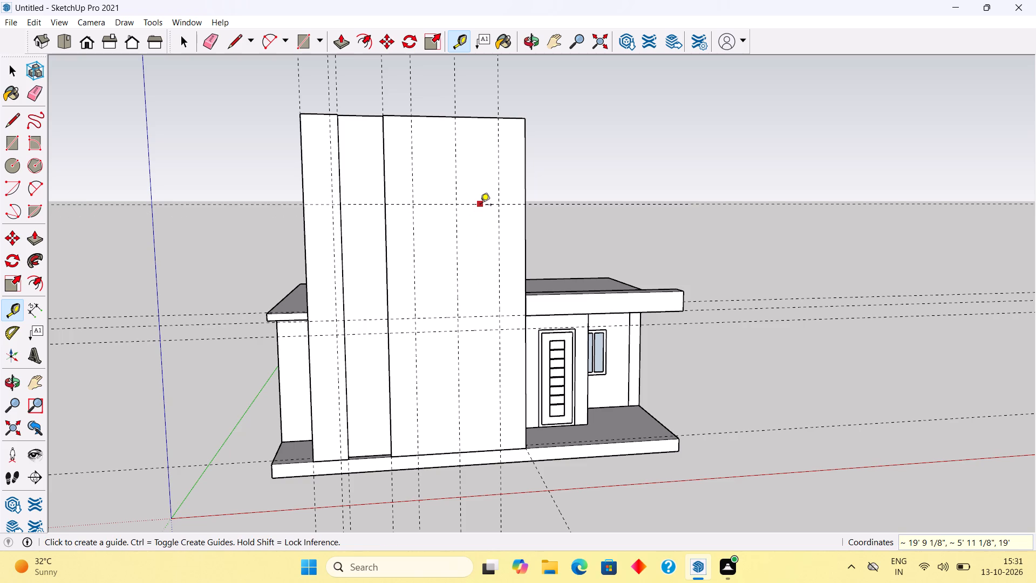
{"action": "left_click", "coordinate": [480, 206]}
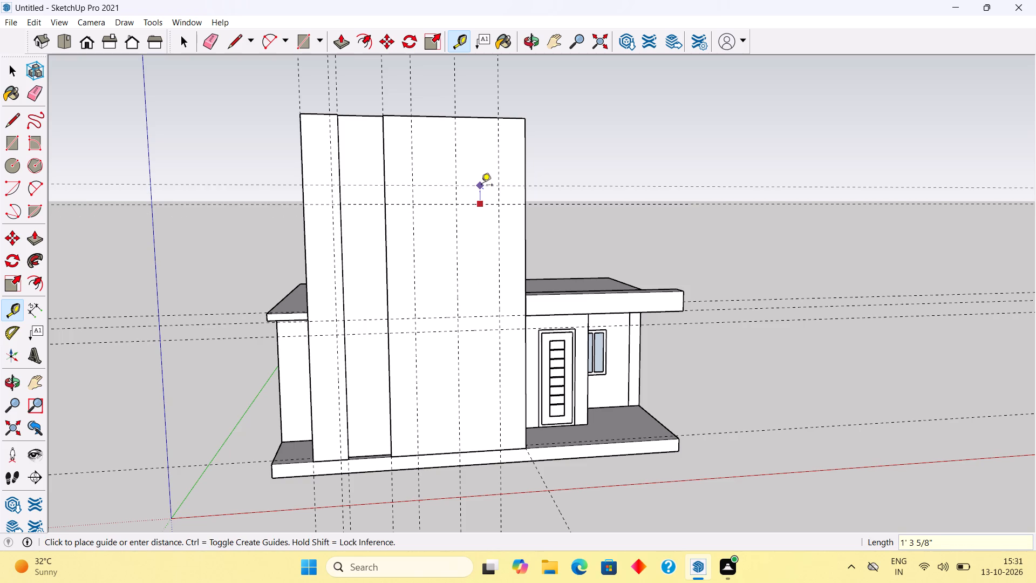
{"action": "type", "text": "1'"}
{"action": "key", "text": "Return"}
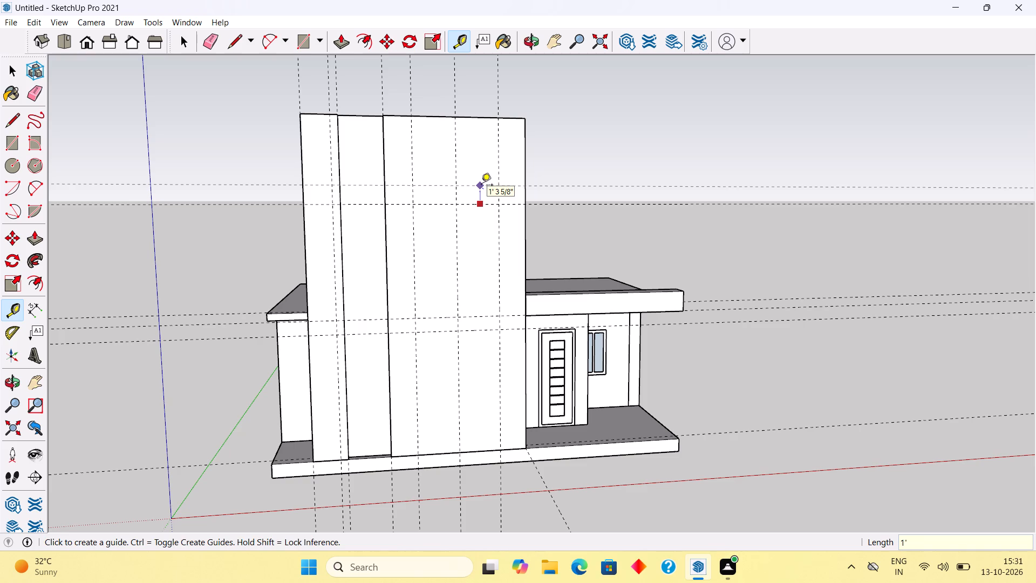
Place a horizontal guide 3' above the topmost guide on the front wall, and another 1.5' above that one.
{"action": "middle_click_drag", "start_coordinate": [474, 220], "coordinate": [468, 306]}
{"action": "scroll", "coordinate": [463, 231], "scroll_direction": "up", "scroll_amount": 4}
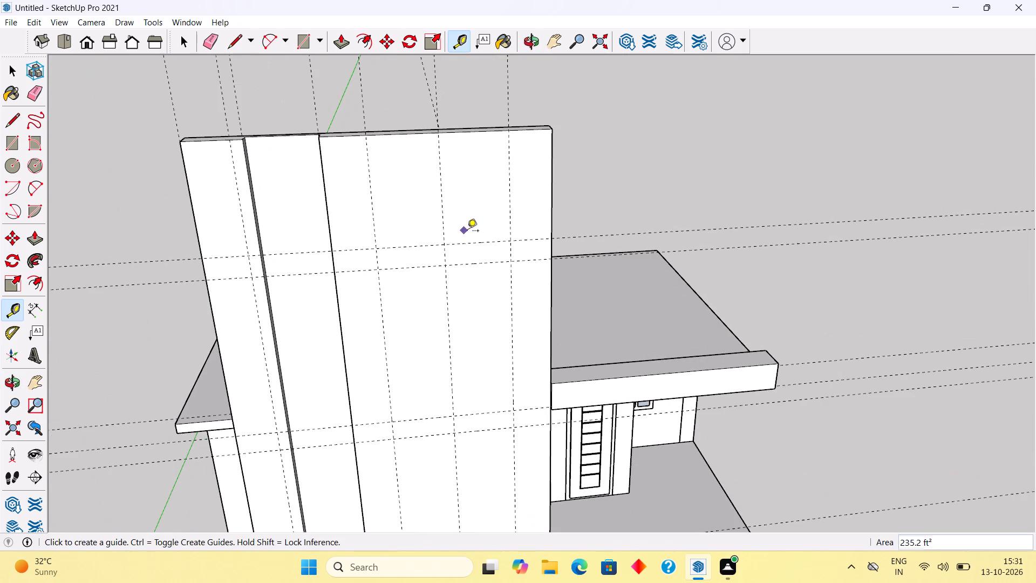
{"action": "left_click", "coordinate": [487, 241]}
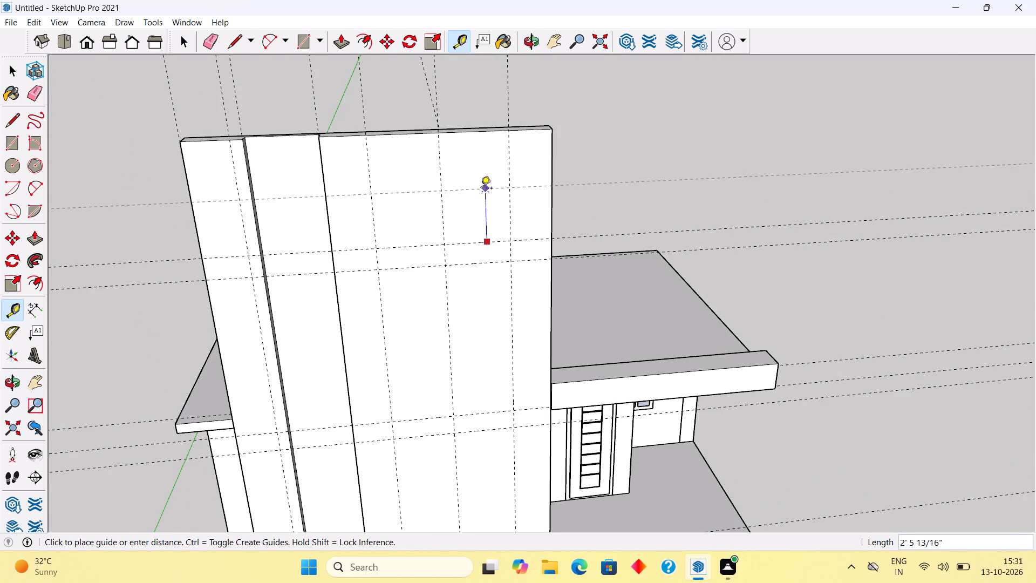
{"action": "type", "text": "3'"}
{"action": "key", "text": "Return"}
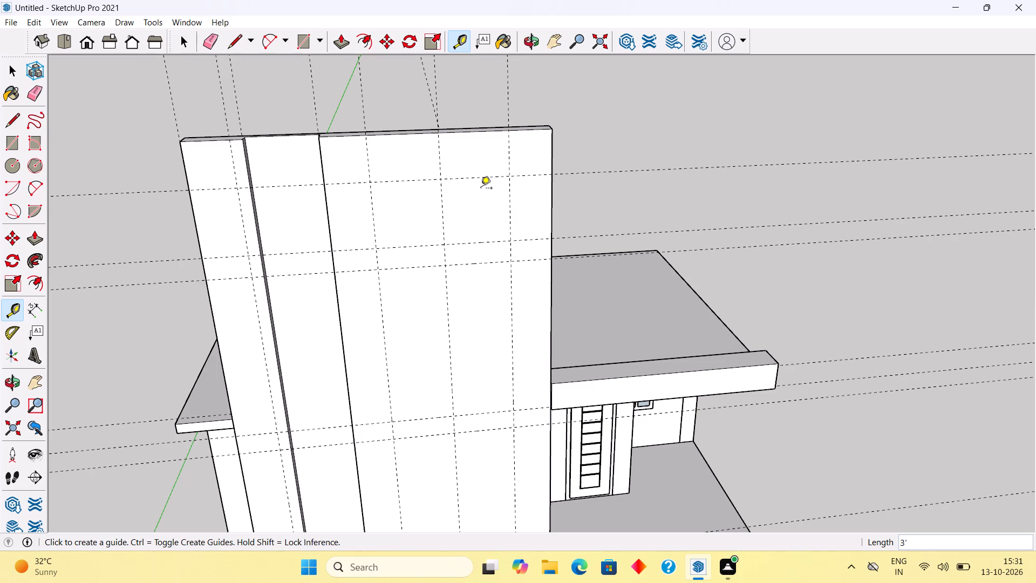
{"action": "left_click", "coordinate": [478, 176]}
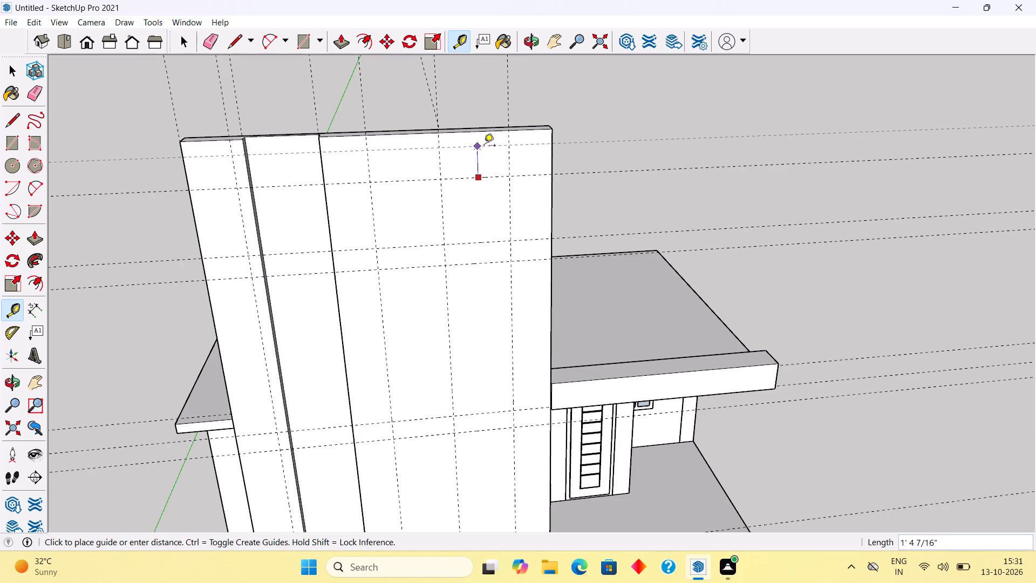
{"action": "type", "text": "1.5'"}
{"action": "key", "text": "Return"}
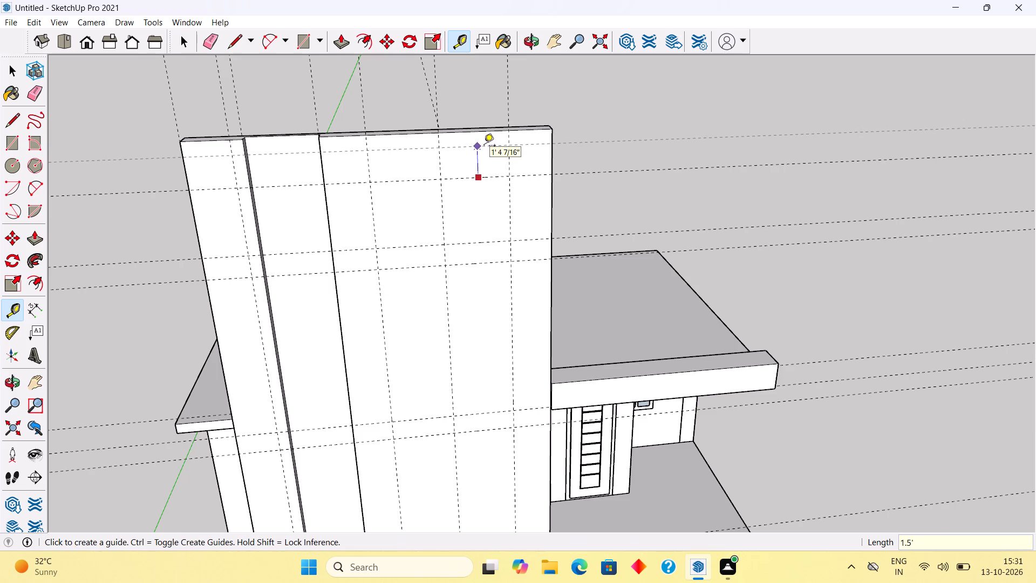
{"action": "key", "text": "space"}
Open the front wall group and Push/Pull its top face down 6".
{"action": "scroll", "coordinate": [484, 146], "scroll_direction": "down", "scroll_amount": 4}
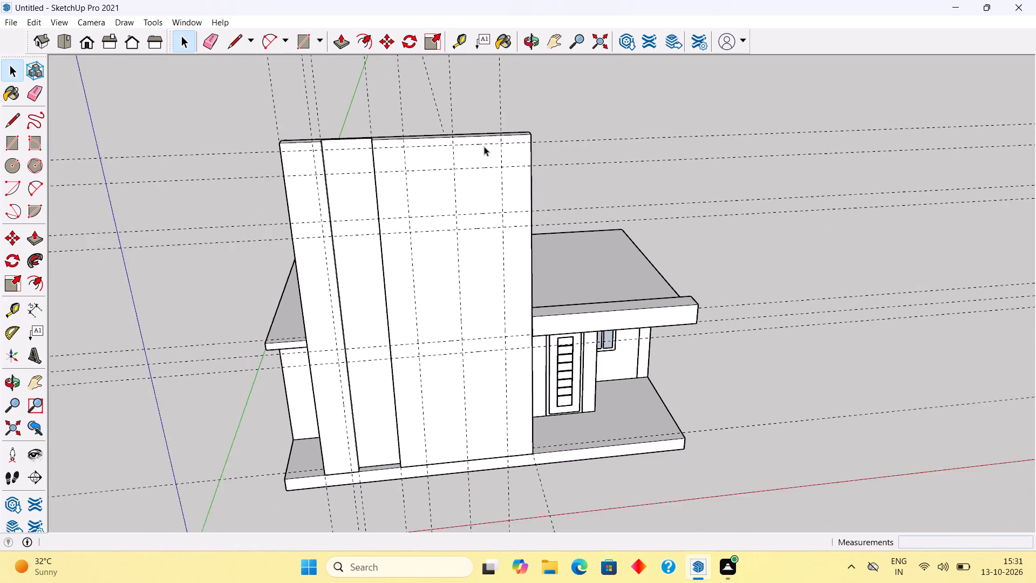
{"action": "scroll", "coordinate": [484, 146], "scroll_direction": "down", "scroll_amount": 1}
{"action": "middle_click_drag", "start_coordinate": [428, 98], "coordinate": [461, 227]}
{"action": "scroll", "coordinate": [440, 146], "scroll_direction": "down", "scroll_amount": 1}
{"action": "scroll", "coordinate": [414, 256], "scroll_direction": "up", "scroll_amount": 6}
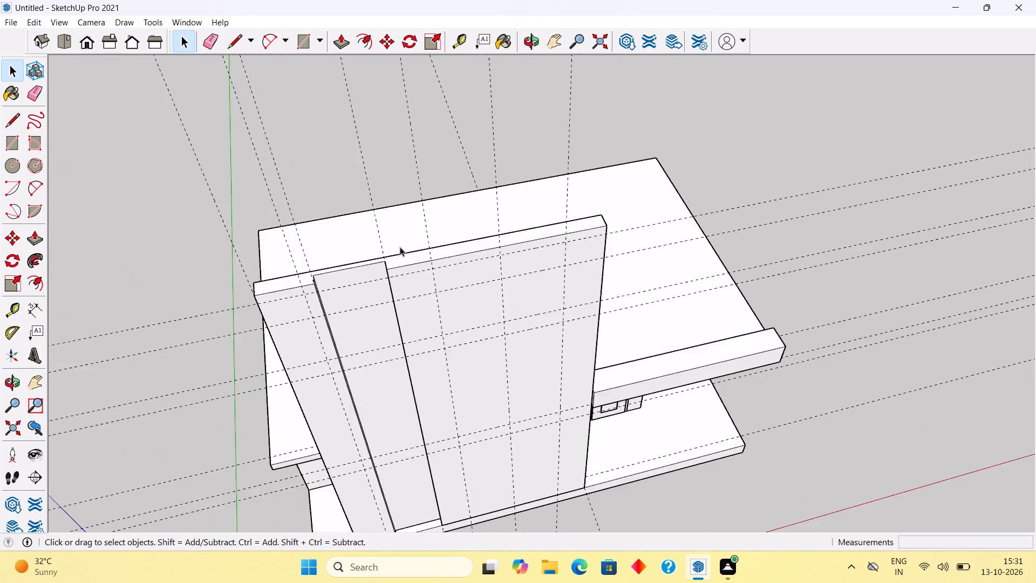
{"action": "scroll", "coordinate": [411, 255], "scroll_direction": "up", "scroll_amount": 1}
{"action": "left_click", "coordinate": [416, 261]}
{"action": "triple_click", "coordinate": [416, 261]}
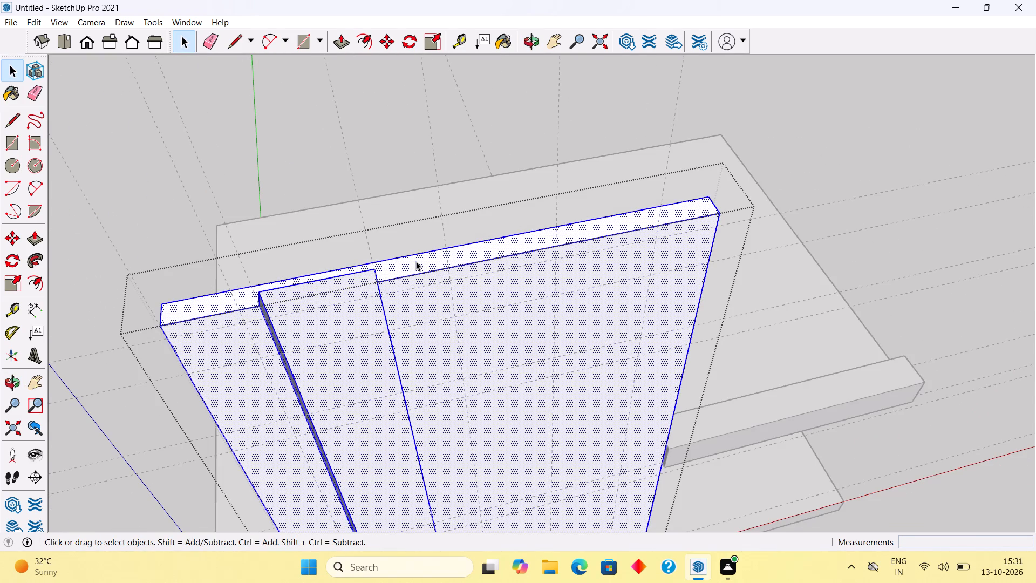
{"action": "key", "text": "p"}
{"action": "left_click", "coordinate": [416, 261]}
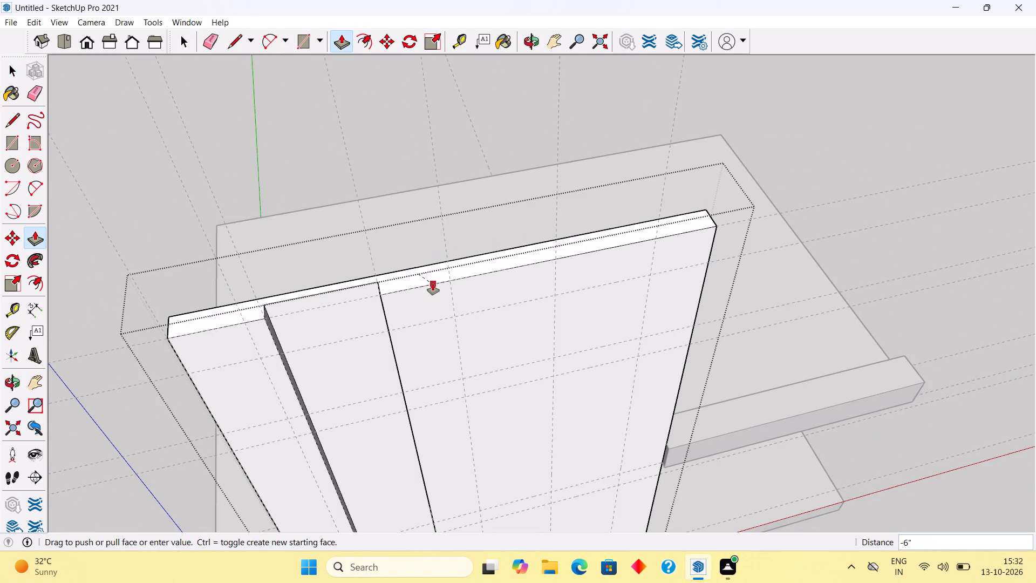
{"action": "left_click", "coordinate": [433, 283]}
{"action": "key", "text": "space"}
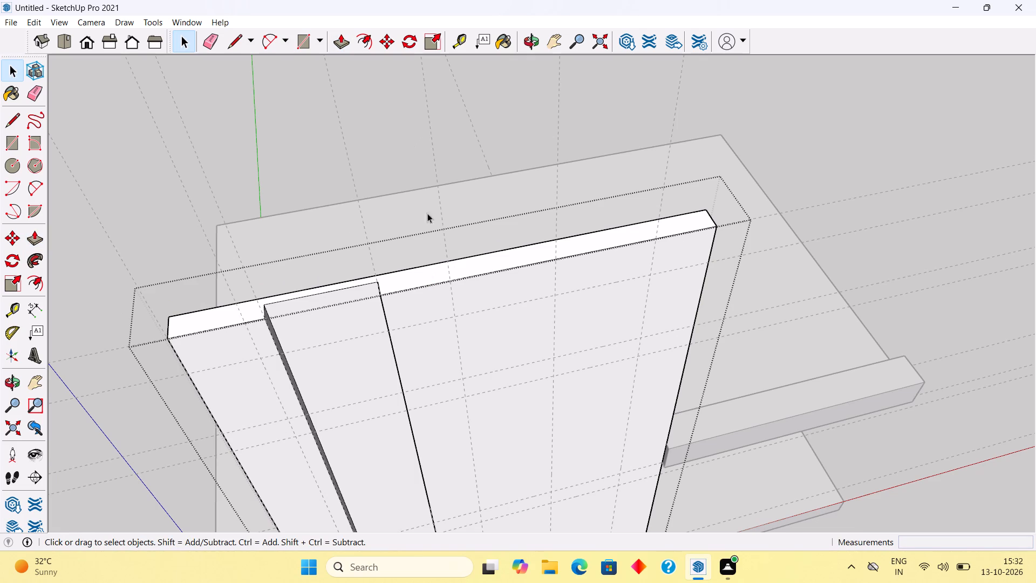
{"action": "scroll", "coordinate": [498, 324], "scroll_direction": "down", "scroll_amount": 10}
{"action": "middle_click_drag", "start_coordinate": [550, 494], "coordinate": [471, 361]}
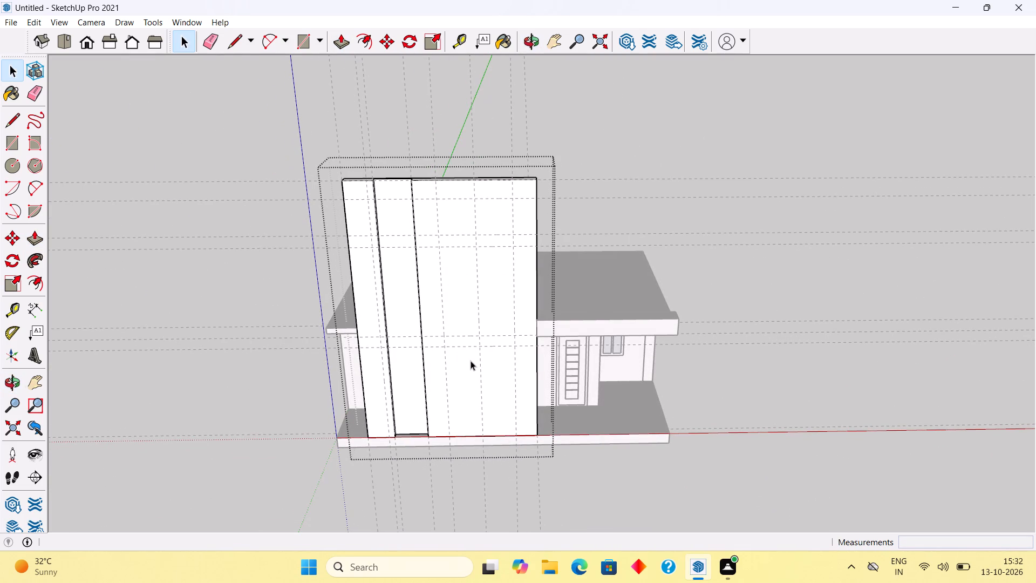
Draw an 8' by 3' rectangle between the guides on the wide part of the front wall, above the lower roof's fascia level.
{"action": "middle_click_drag", "start_coordinate": [486, 283], "coordinate": [501, 240]}
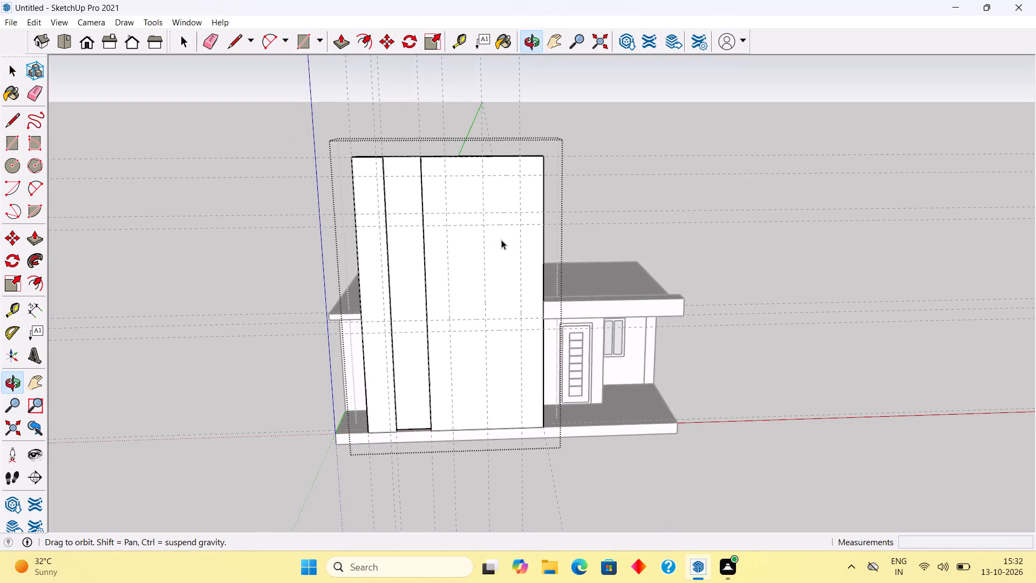
{"action": "scroll", "coordinate": [505, 232], "scroll_direction": "up", "scroll_amount": 1}
{"action": "key", "text": "r"}
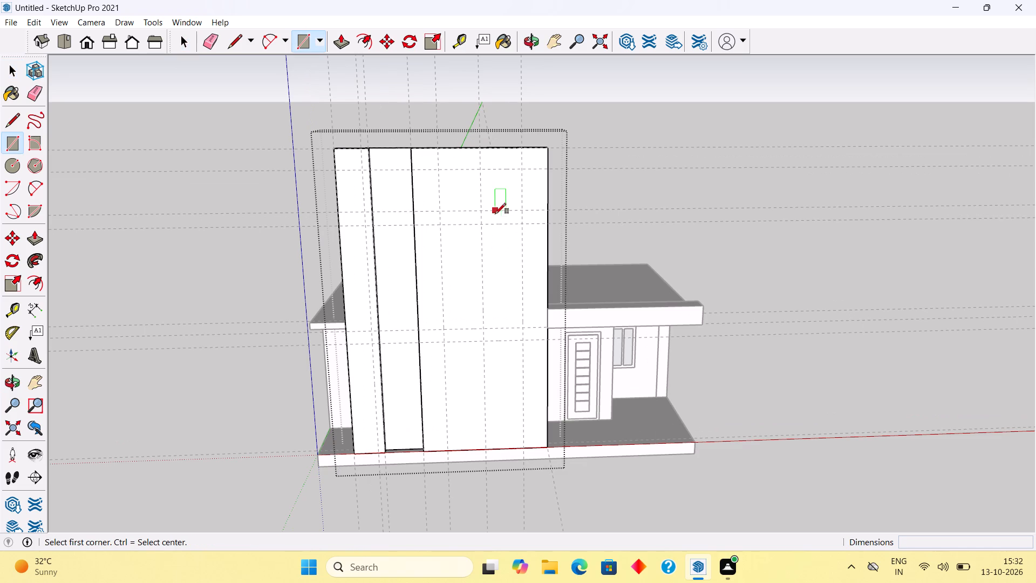
{"action": "left_click", "coordinate": [482, 226]}
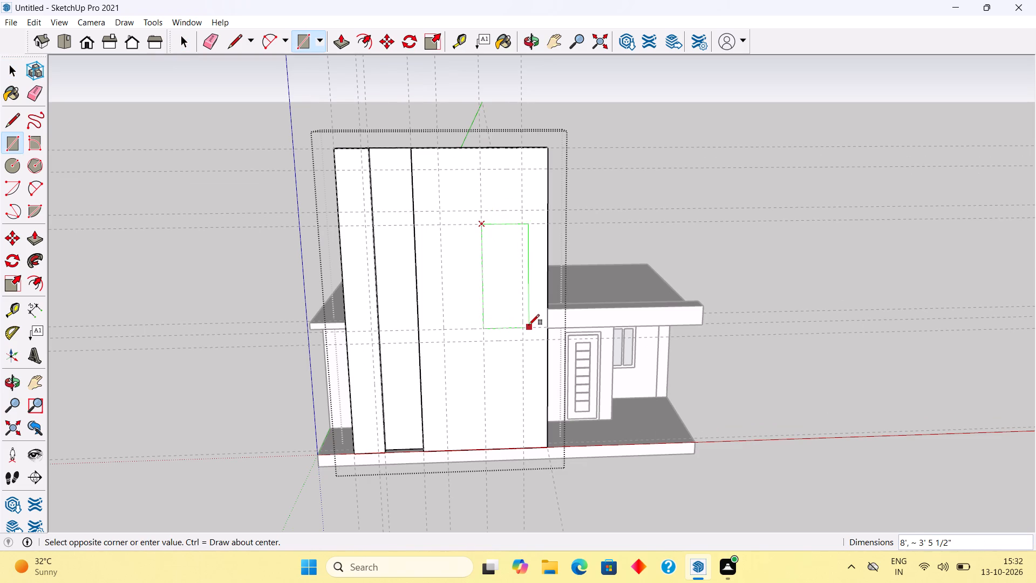
{"action": "left_click", "coordinate": [524, 326]}
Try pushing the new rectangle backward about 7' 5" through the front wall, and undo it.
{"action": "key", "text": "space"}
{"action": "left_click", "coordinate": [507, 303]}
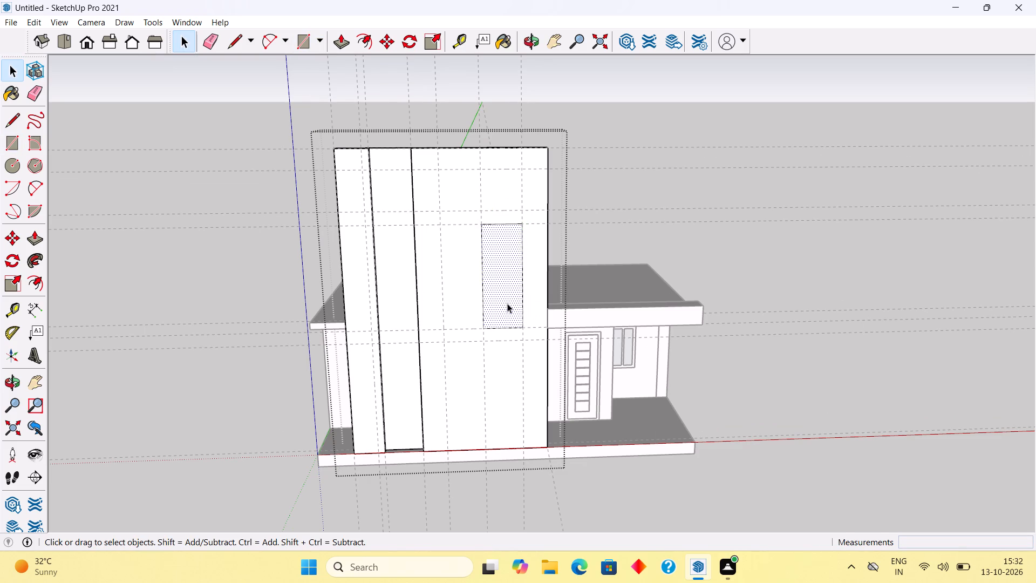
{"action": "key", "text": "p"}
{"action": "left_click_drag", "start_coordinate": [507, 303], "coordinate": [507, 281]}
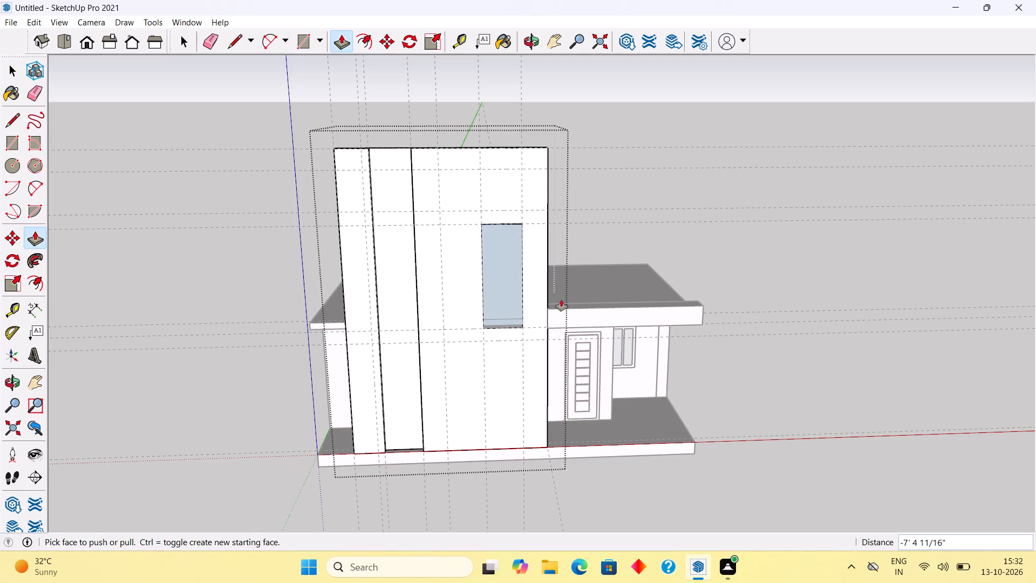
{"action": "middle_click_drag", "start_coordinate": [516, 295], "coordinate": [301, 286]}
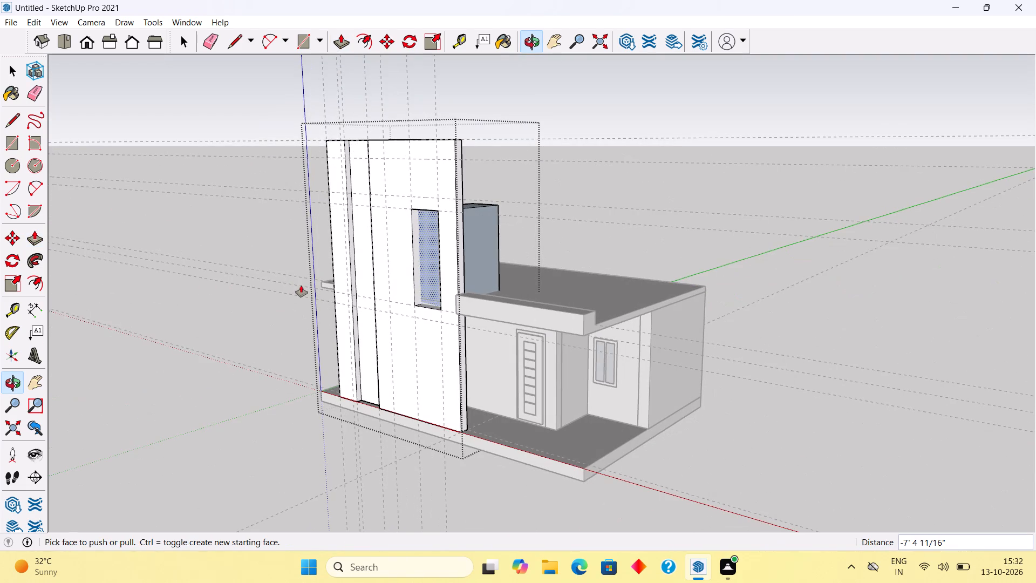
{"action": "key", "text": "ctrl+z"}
Push/Pull the rectangle 9" inward through the front wall to cut a window opening.
{"action": "middle_click_drag", "start_coordinate": [426, 279], "coordinate": [578, 297]}
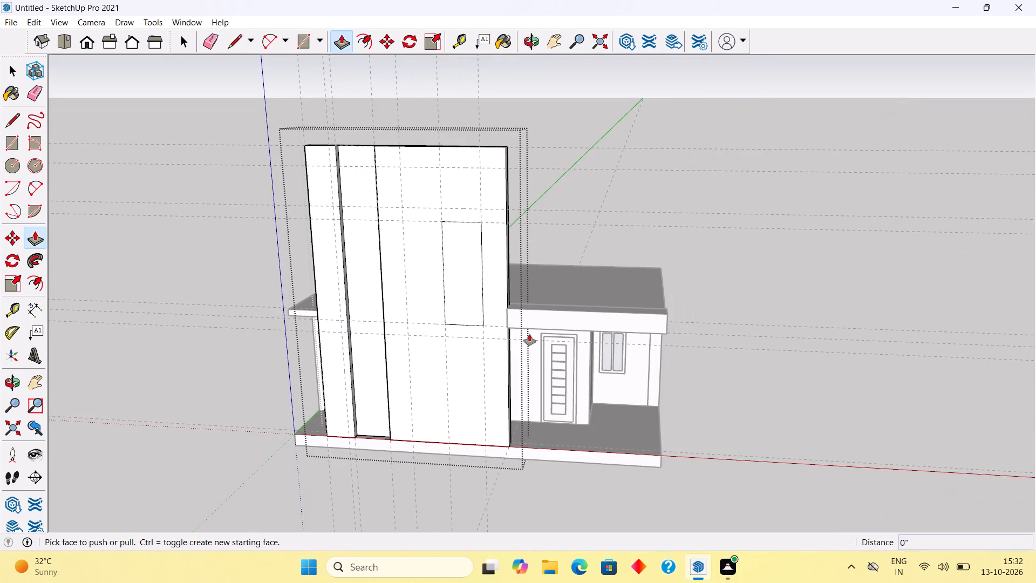
{"action": "scroll", "coordinate": [481, 289], "scroll_direction": "up", "scroll_amount": 2}
{"action": "left_click_drag", "start_coordinate": [456, 300], "coordinate": [464, 250]}
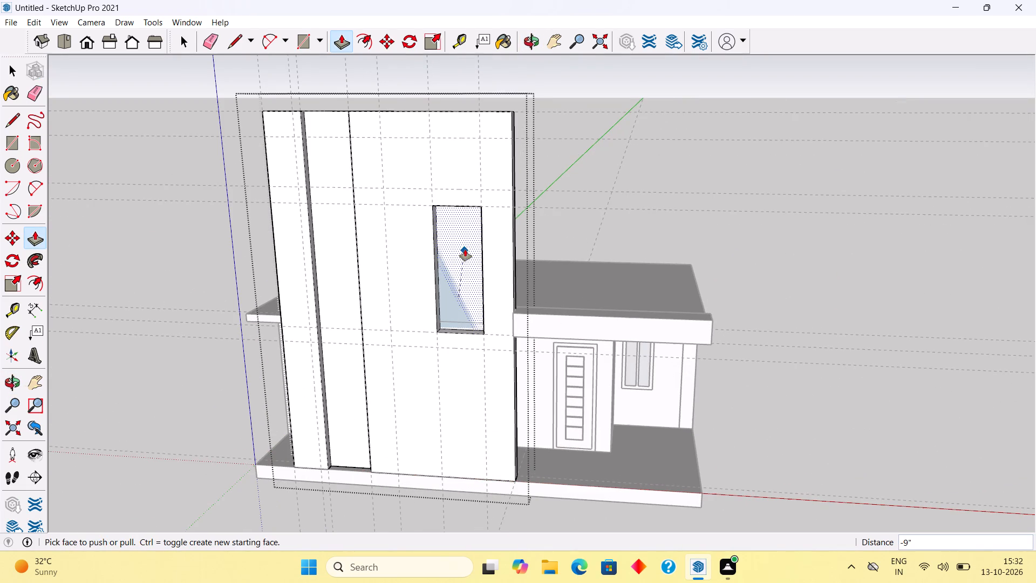
{"action": "middle_click_drag", "start_coordinate": [507, 300], "coordinate": [571, 260]}
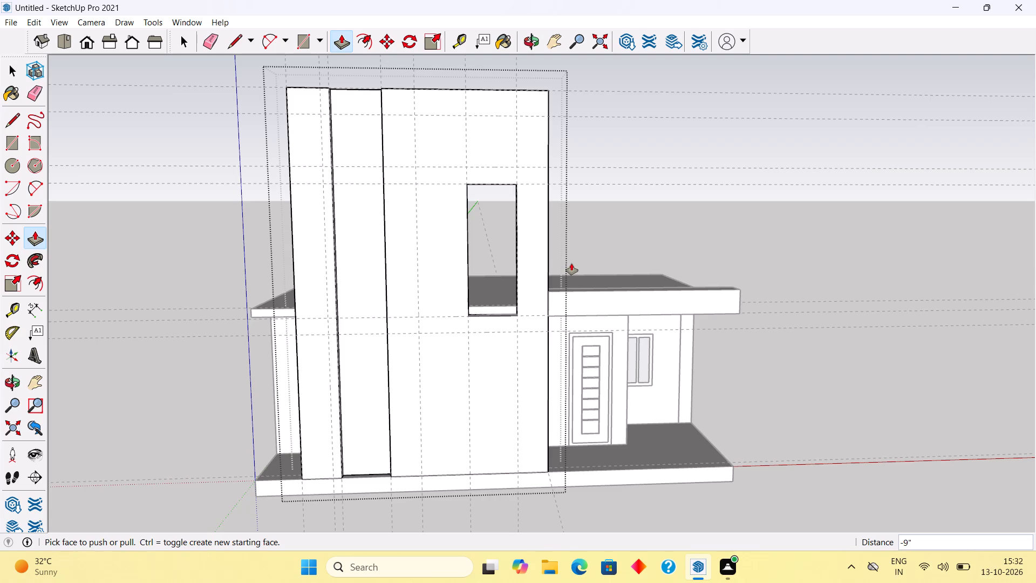
{"action": "key", "text": "space"}
Draw an 8' by 3' rectangle across the back edges of the window opening to close it with a face.
{"action": "scroll", "coordinate": [539, 282], "scroll_direction": "up", "scroll_amount": 4}
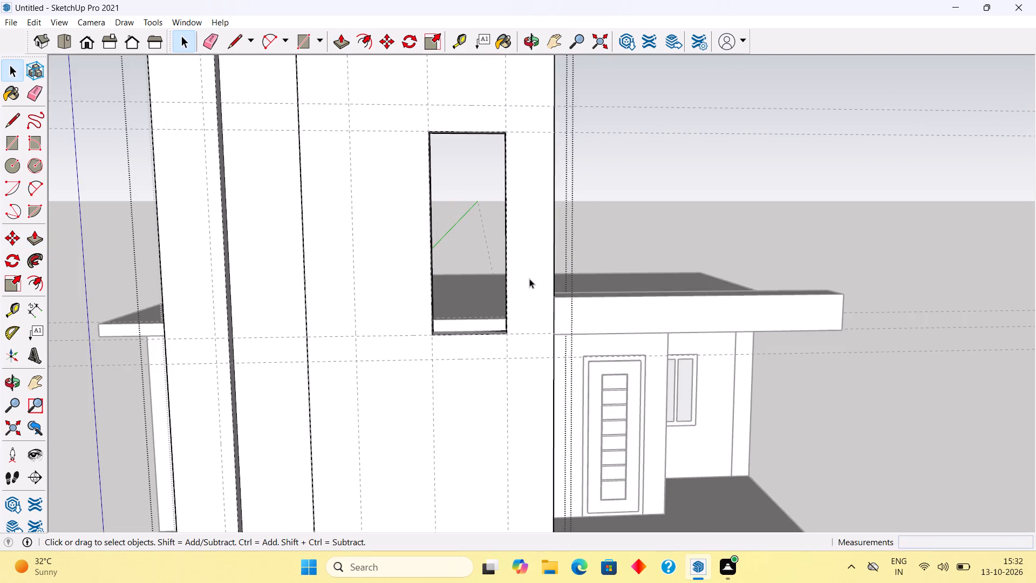
{"action": "scroll", "coordinate": [510, 297], "scroll_direction": "up", "scroll_amount": 2}
{"action": "middle_click_drag", "start_coordinate": [484, 316], "coordinate": [381, 426]}
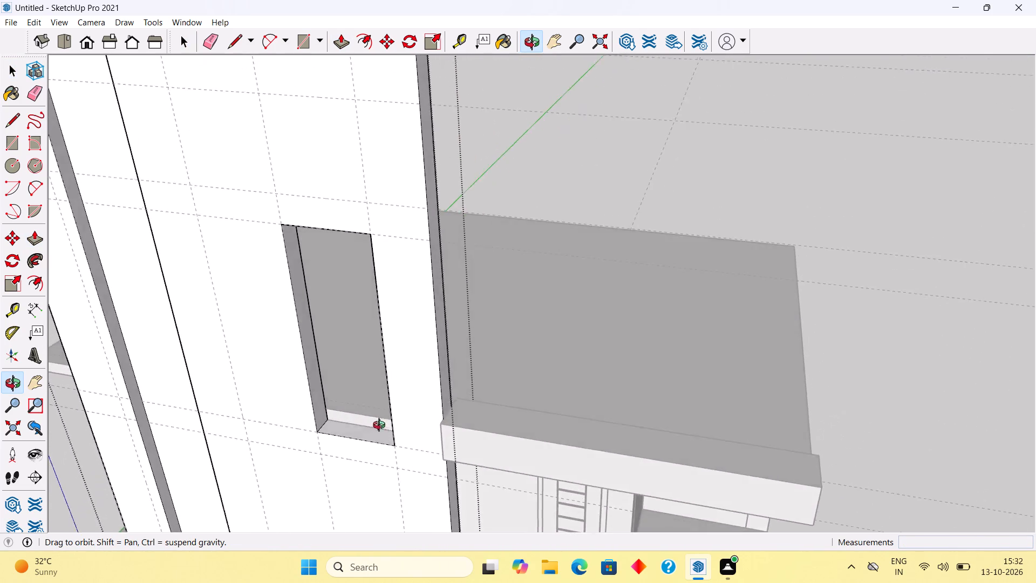
{"action": "middle_click_drag", "start_coordinate": [381, 426], "coordinate": [451, 395]}
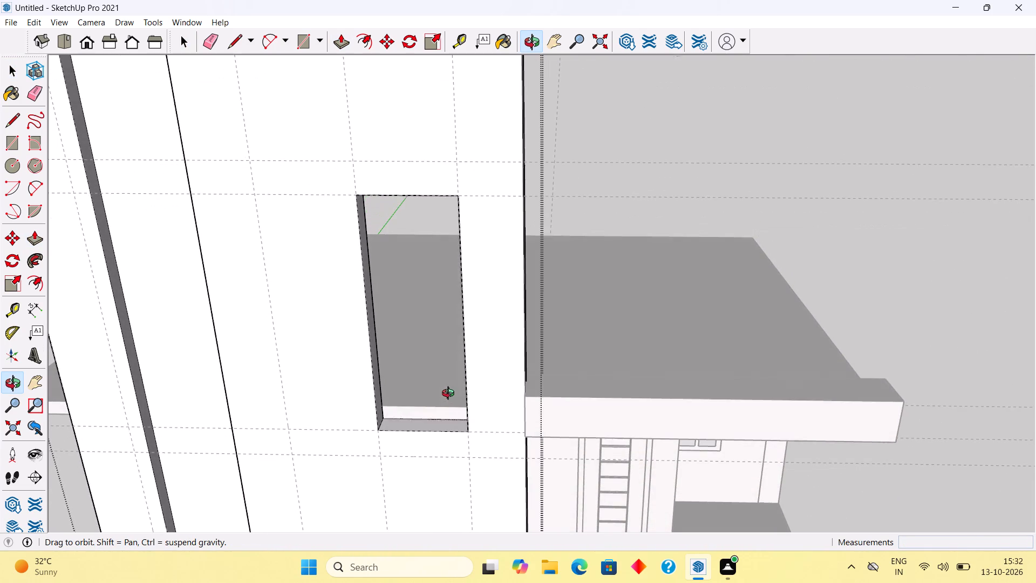
{"action": "scroll", "coordinate": [473, 361], "scroll_direction": "down", "scroll_amount": 1}
{"action": "scroll", "coordinate": [417, 410], "scroll_direction": "up", "scroll_amount": 2}
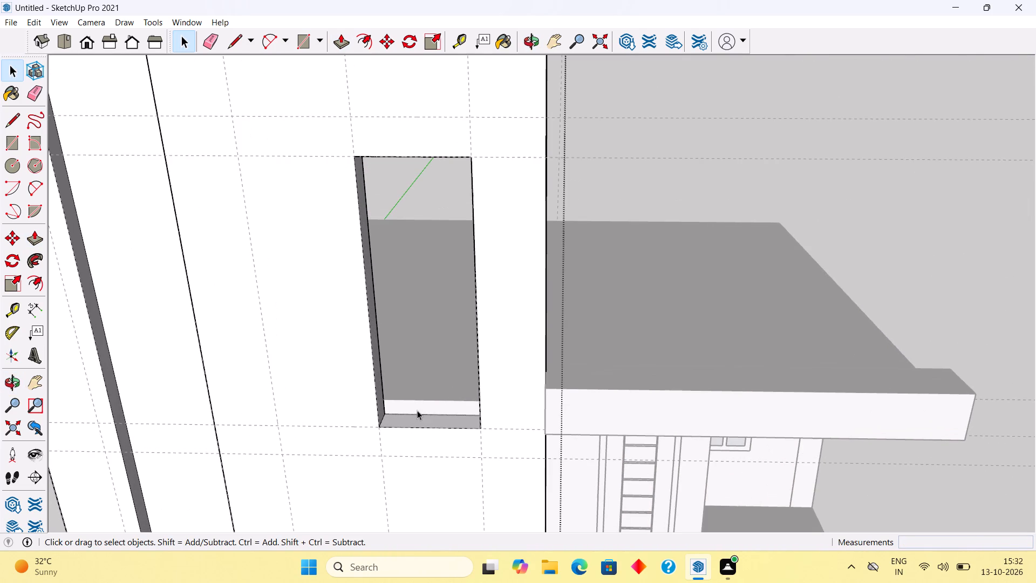
{"action": "middle_click_drag", "start_coordinate": [367, 159], "coordinate": [371, 119]}
{"action": "middle_click_drag", "start_coordinate": [503, 226], "coordinate": [530, 191]}
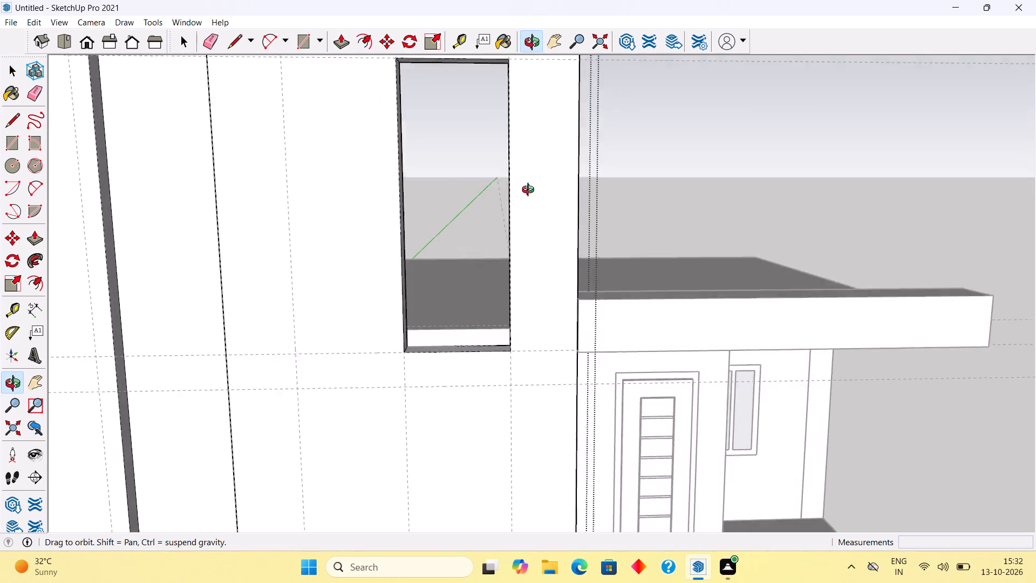
{"action": "middle_click_drag", "start_coordinate": [530, 191], "coordinate": [533, 198]}
{"action": "scroll", "coordinate": [532, 191], "scroll_direction": "down", "scroll_amount": 7}
{"action": "middle_click_drag", "start_coordinate": [521, 361], "coordinate": [524, 321]}
{"action": "scroll", "coordinate": [498, 146], "scroll_direction": "up", "scroll_amount": 1}
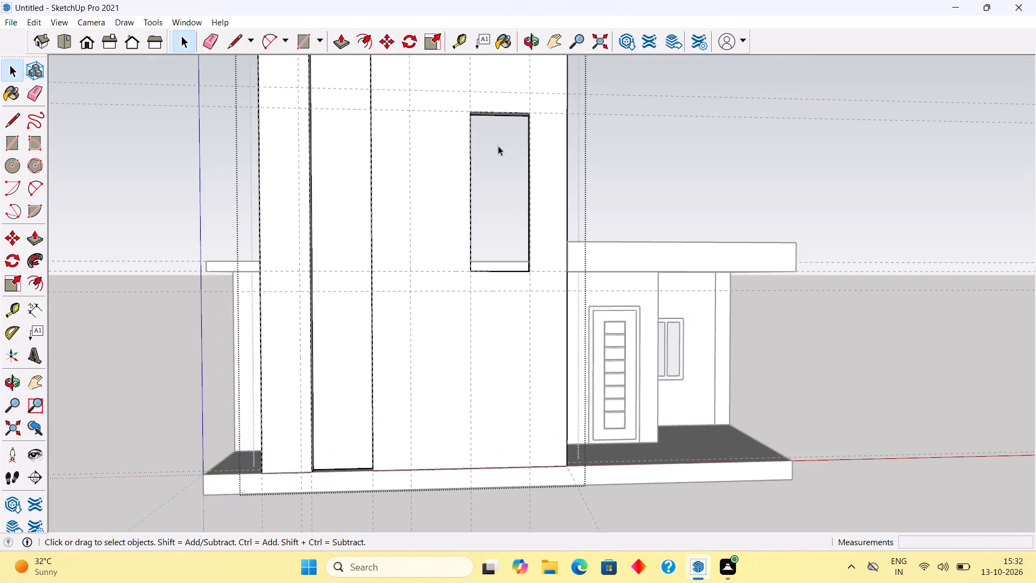
{"action": "scroll", "coordinate": [486, 79], "scroll_direction": "up", "scroll_amount": 3}
{"action": "scroll", "coordinate": [548, 153], "scroll_direction": "up", "scroll_amount": 3}
{"action": "middle_click_drag", "start_coordinate": [486, 98], "coordinate": [483, 96]}
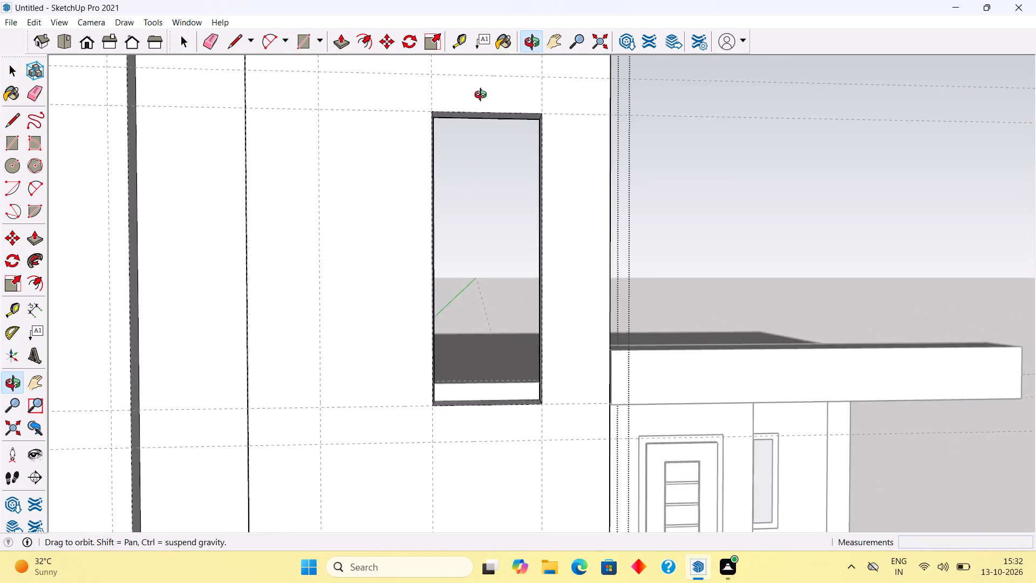
{"action": "middle_click_drag", "start_coordinate": [483, 96], "coordinate": [454, 95]}
{"action": "key", "text": "r"}
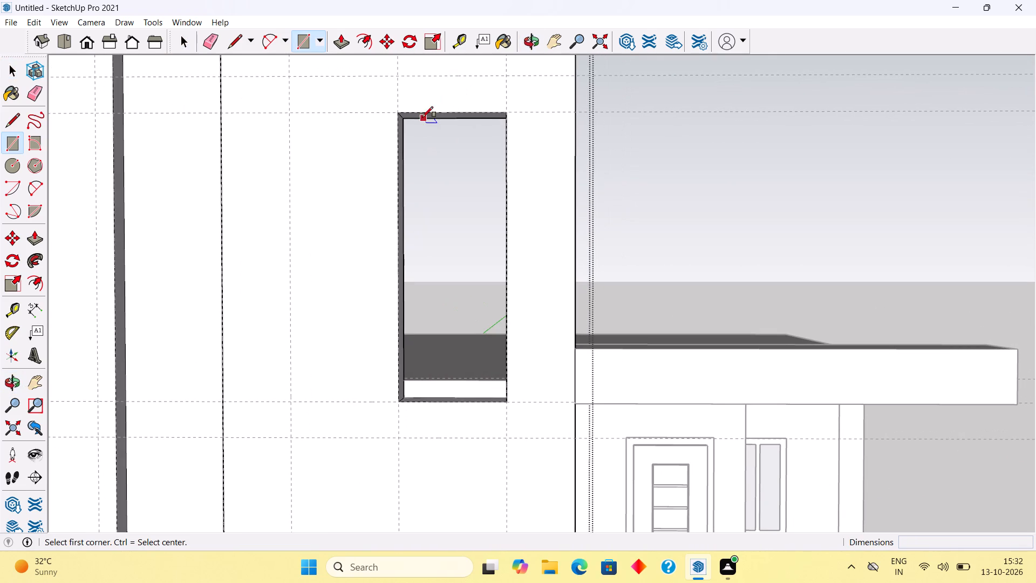
{"action": "left_click", "coordinate": [405, 123]}
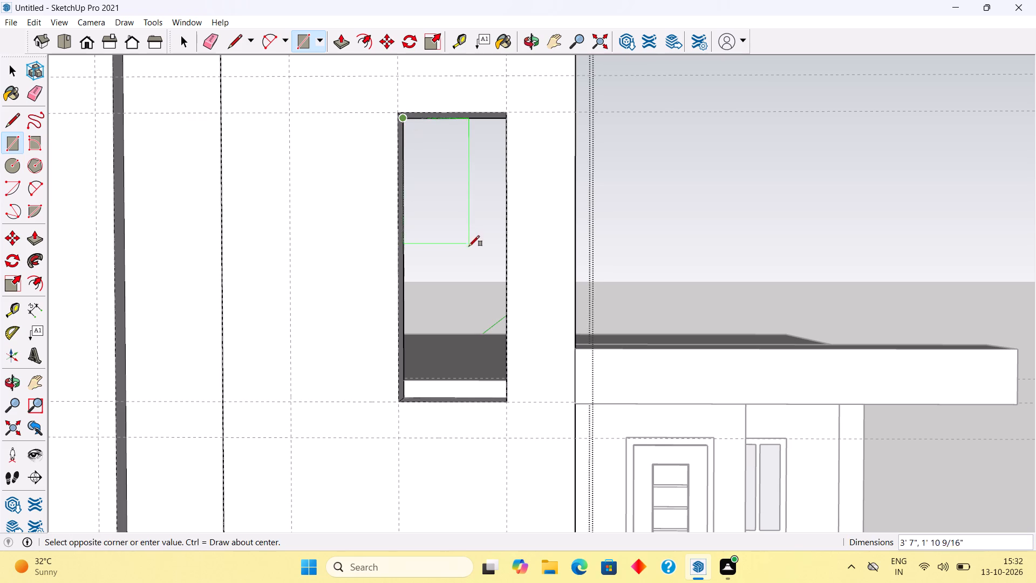
{"action": "middle_click_drag", "start_coordinate": [469, 249], "coordinate": [490, 356]}
{"action": "scroll", "coordinate": [527, 495], "scroll_direction": "up", "scroll_amount": 5}
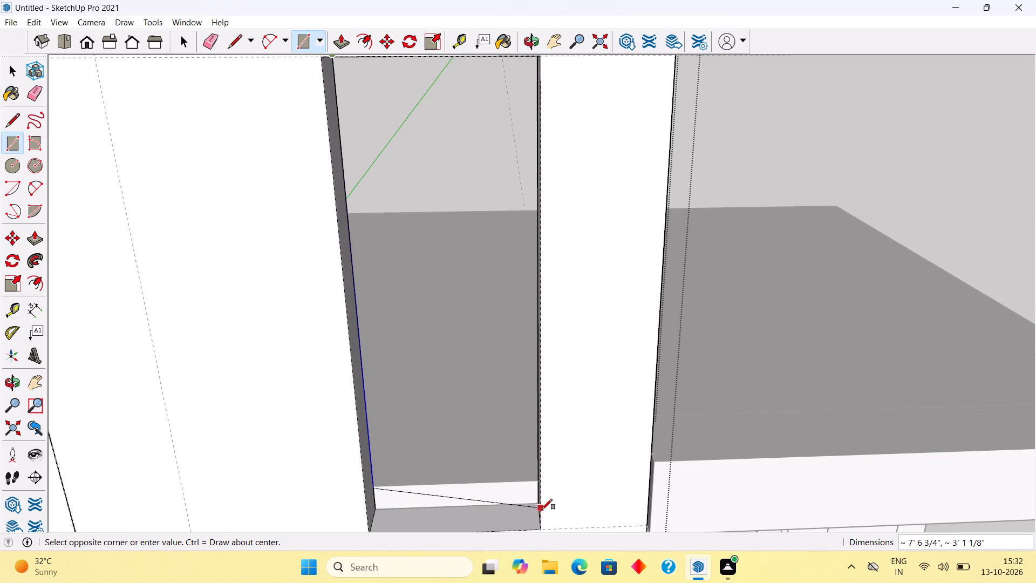
{"action": "left_click", "coordinate": [534, 503]}
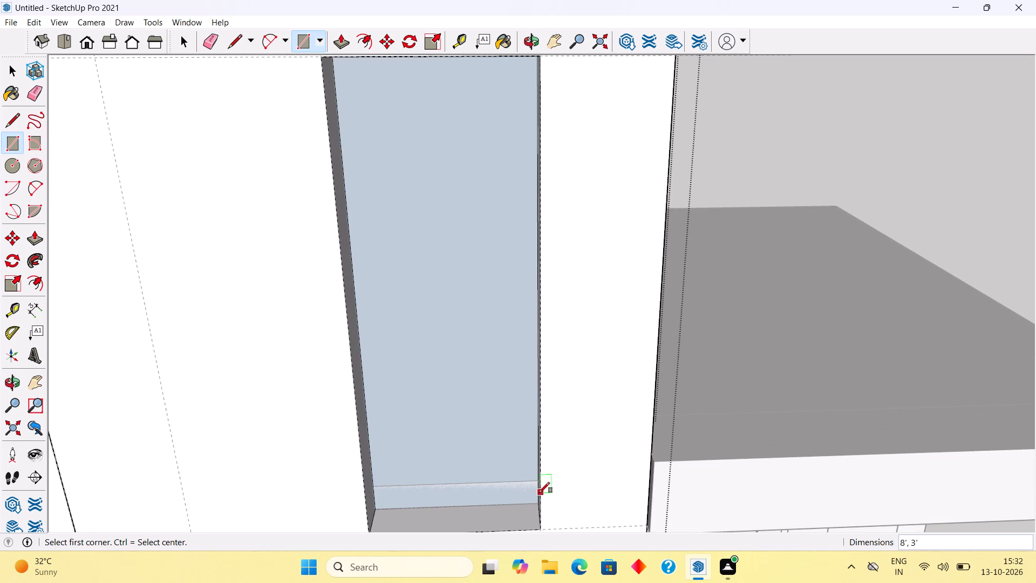
Push/Pull the face filling the window opening 2" toward the front.
{"action": "key", "text": "p"}
{"action": "left_click", "coordinate": [527, 462]}
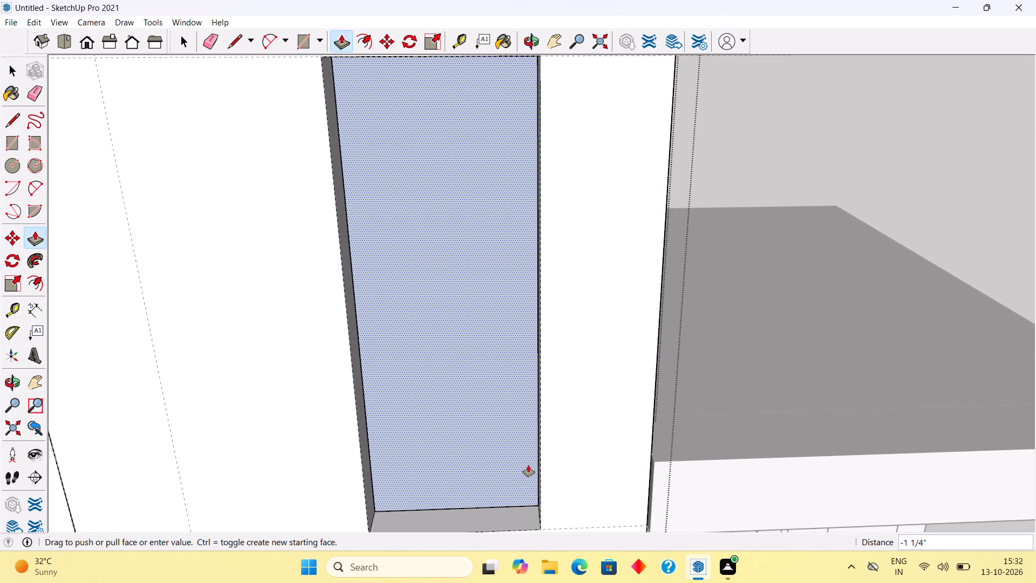
{"action": "type", "text": "2\""}
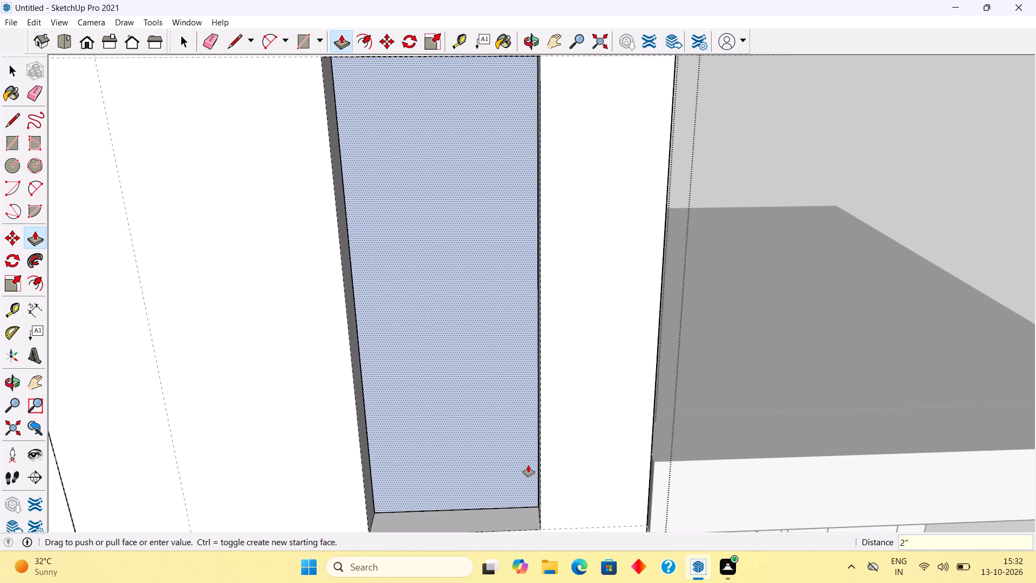
{"action": "key", "text": "Return"}
{"action": "key", "text": "space"}
Select the window opening's recessed face with its edges and paint it white with Color M00 from the Colors collection.
{"action": "scroll", "coordinate": [528, 465], "scroll_direction": "down", "scroll_amount": 4}
{"action": "left_click", "coordinate": [528, 465]}
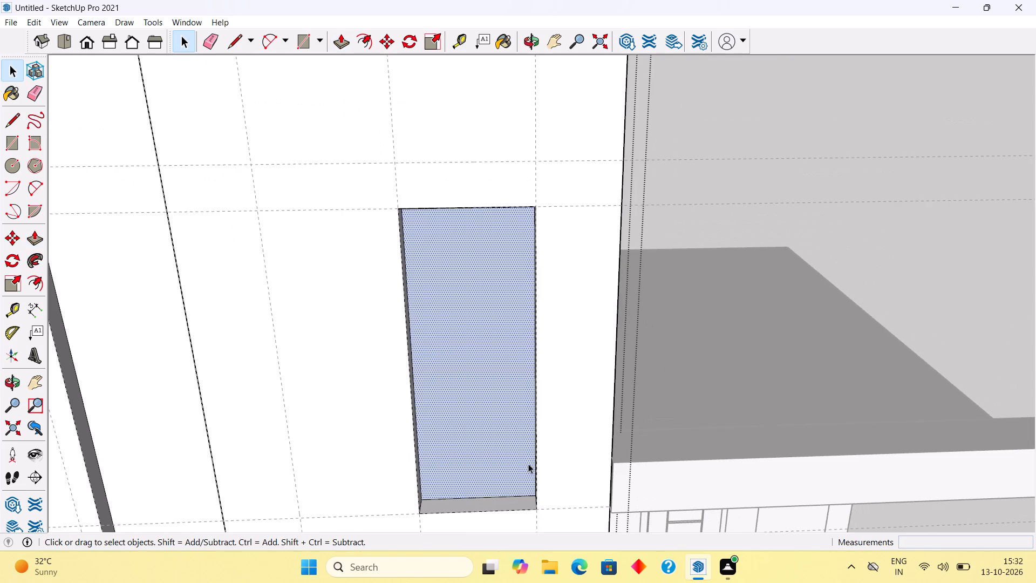
{"action": "double_click", "coordinate": [509, 440]}
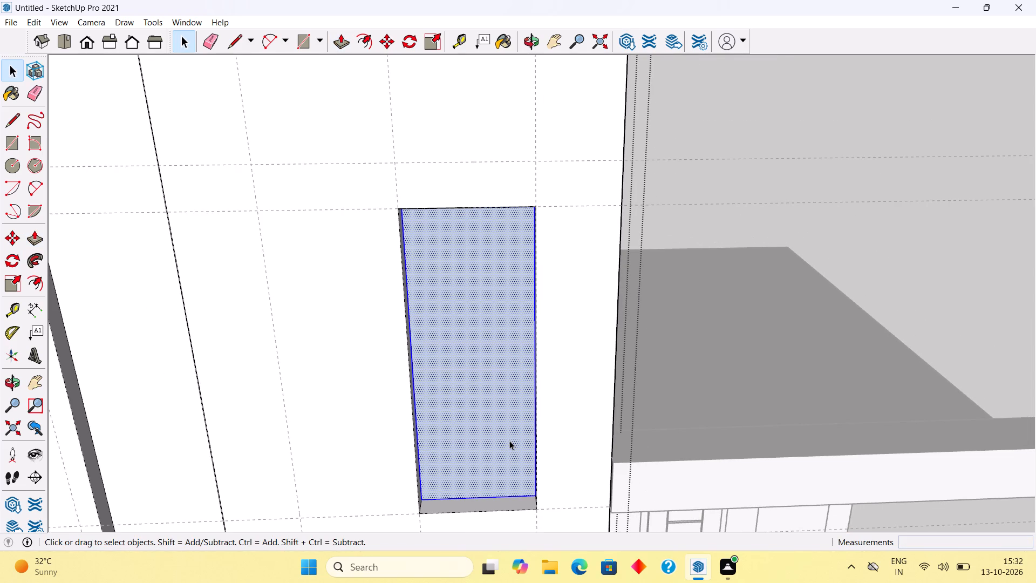
{"action": "key", "text": "b"}
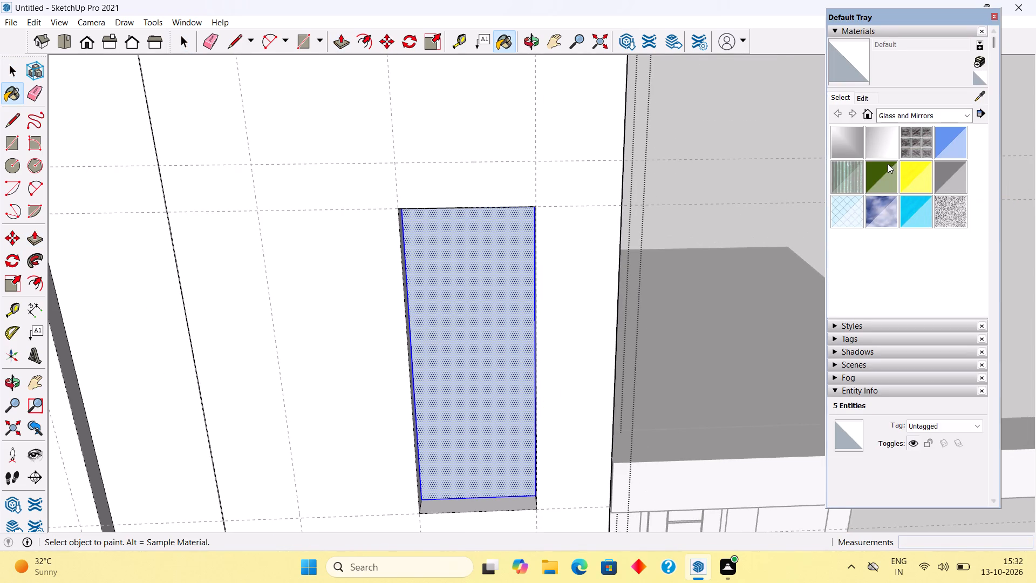
{"action": "left_click", "coordinate": [903, 116]}
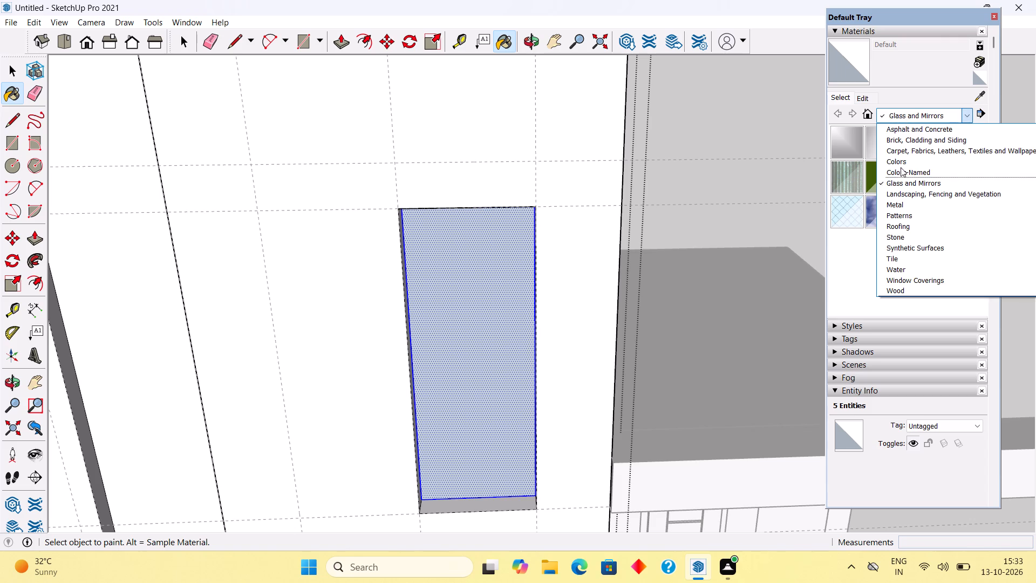
{"action": "left_click", "coordinate": [901, 165]}
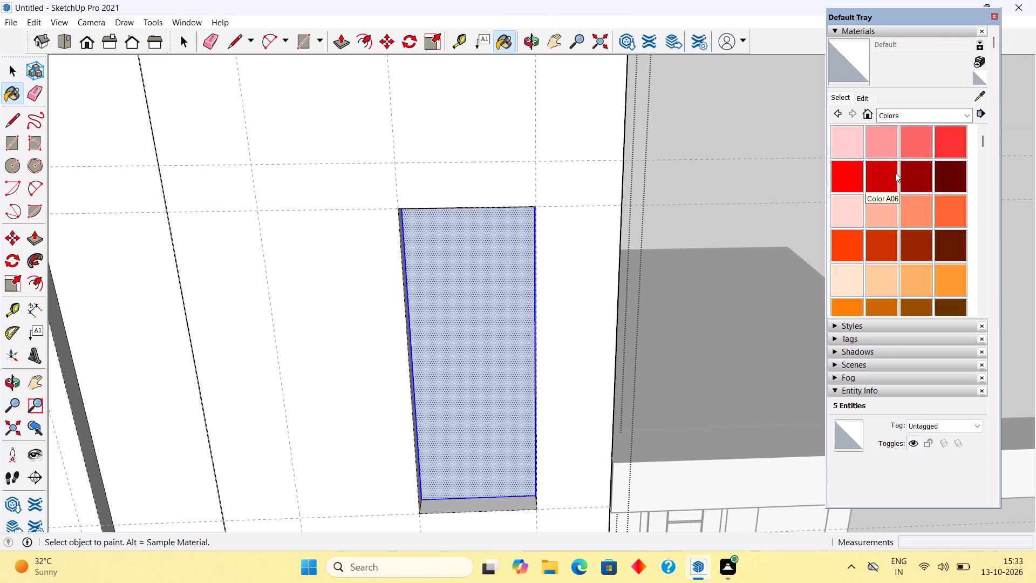
{"action": "scroll", "coordinate": [889, 176], "scroll_direction": "down", "scroll_amount": 15}
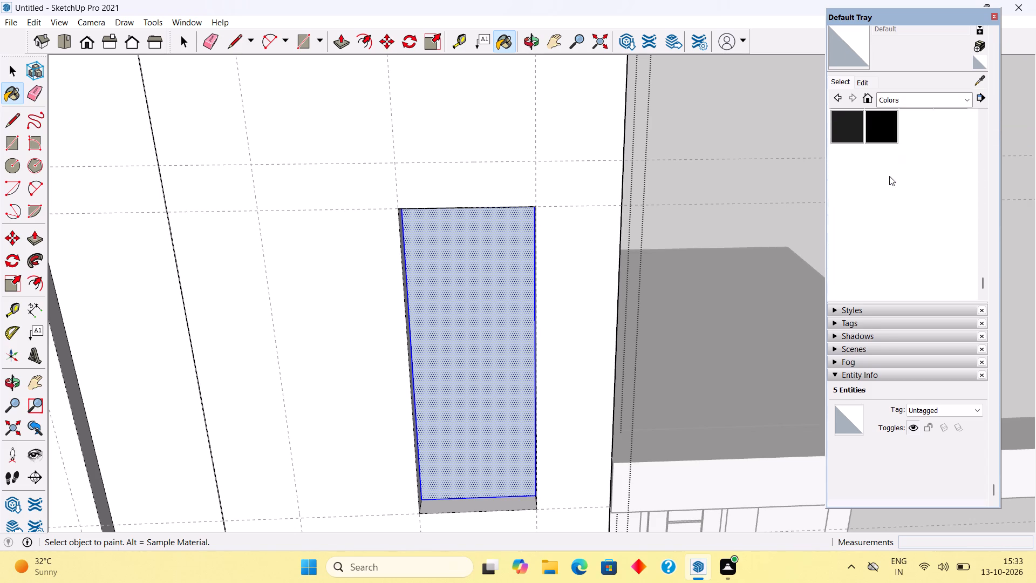
{"action": "scroll", "coordinate": [889, 176], "scroll_direction": "up", "scroll_amount": 3}
{"action": "scroll", "coordinate": [889, 176], "scroll_direction": "down", "scroll_amount": 1}
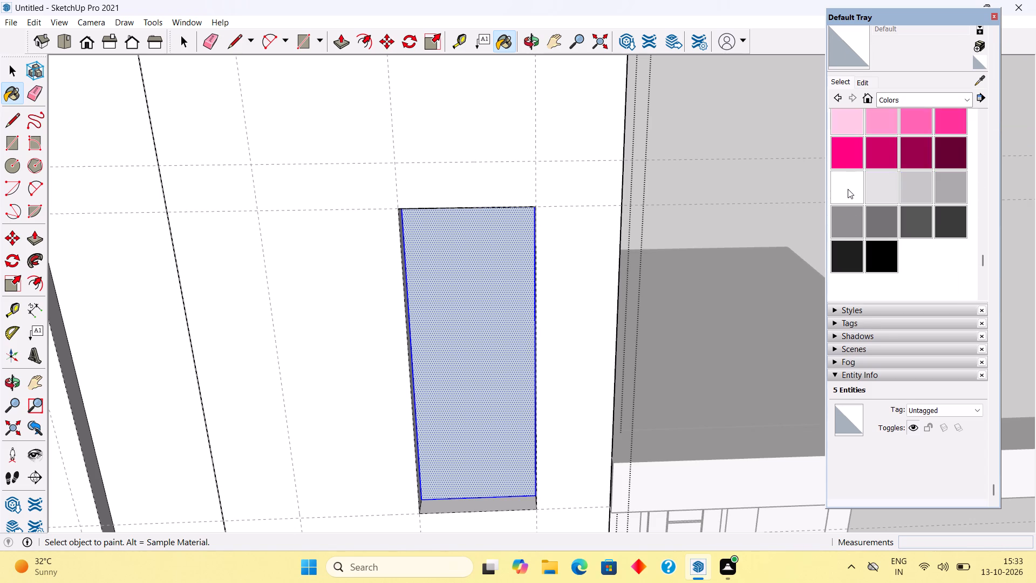
{"action": "left_click", "coordinate": [848, 189]}
{"action": "left_click", "coordinate": [507, 337]}
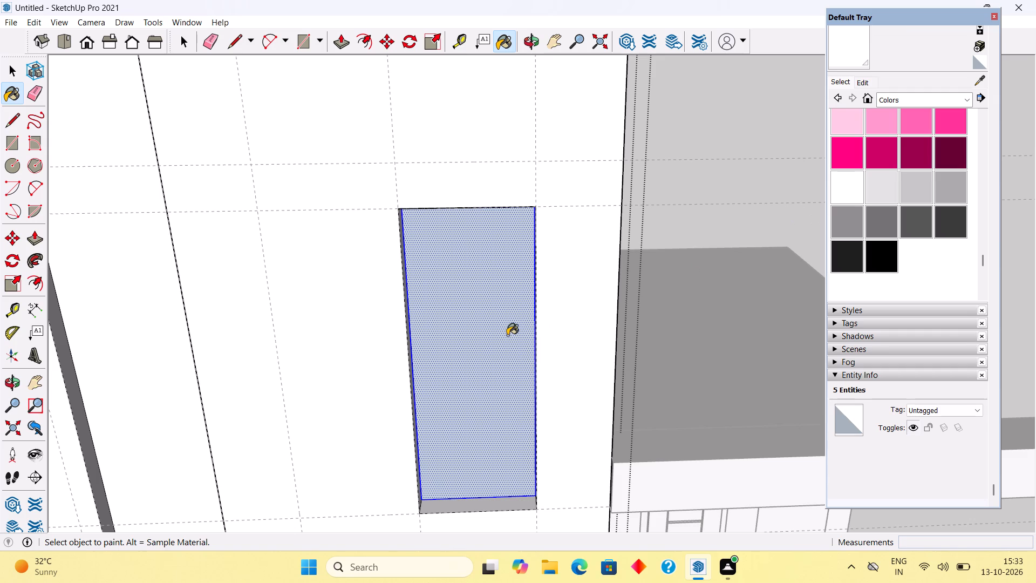
Paint the back side of the window panel with the same Color M00, and close the wall group.
{"action": "middle_click_drag", "start_coordinate": [591, 302], "coordinate": [56, 344]}
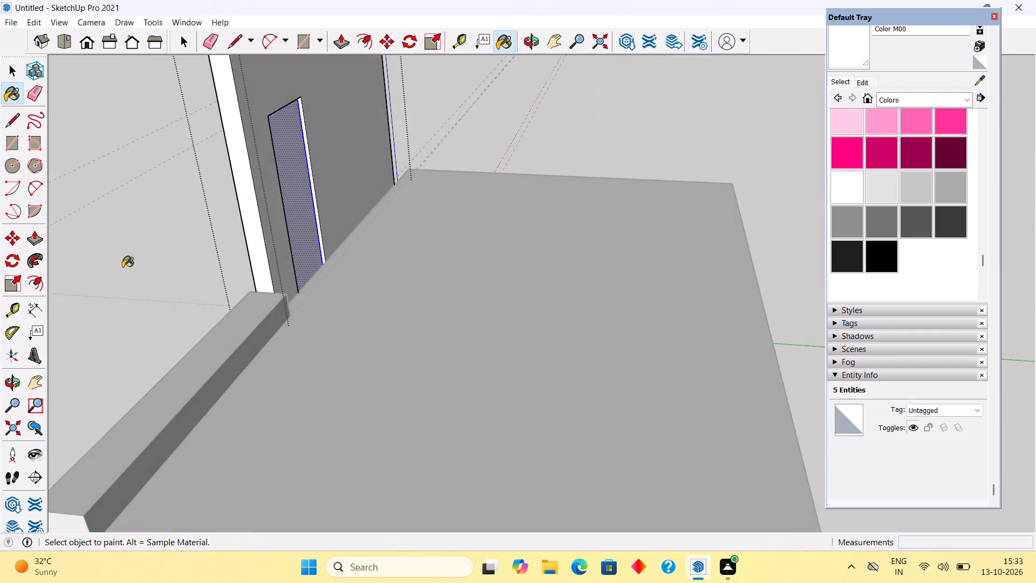
{"action": "scroll", "coordinate": [349, 186], "scroll_direction": "up", "scroll_amount": 3}
{"action": "left_click", "coordinate": [289, 179]}
{"action": "scroll", "coordinate": [289, 179], "scroll_direction": "up", "scroll_amount": 1}
{"action": "left_click", "coordinate": [282, 188]}
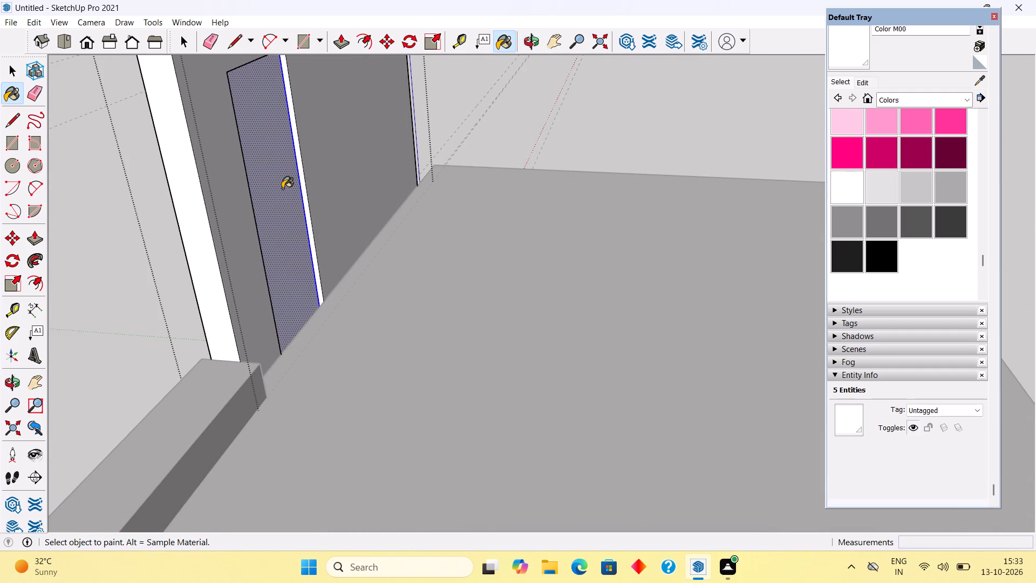
{"action": "middle_click_drag", "start_coordinate": [282, 188], "coordinate": [631, 222]}
{"action": "key", "text": "space"}
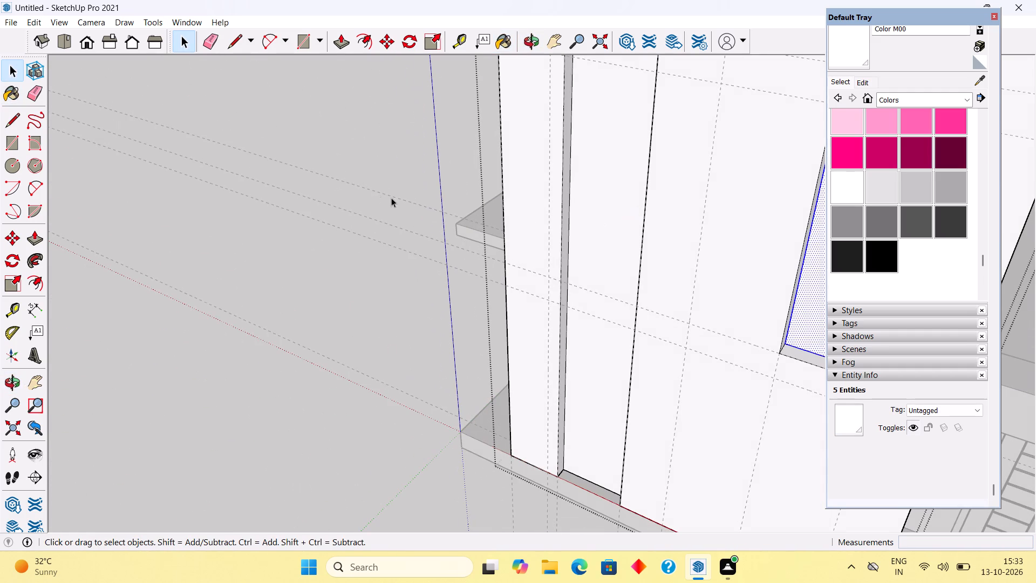
{"action": "left_click", "coordinate": [374, 148]}
{"action": "scroll", "coordinate": [363, 158], "scroll_direction": "down", "scroll_amount": 12}
{"action": "middle_click_drag", "start_coordinate": [512, 334], "coordinate": [717, 293]}
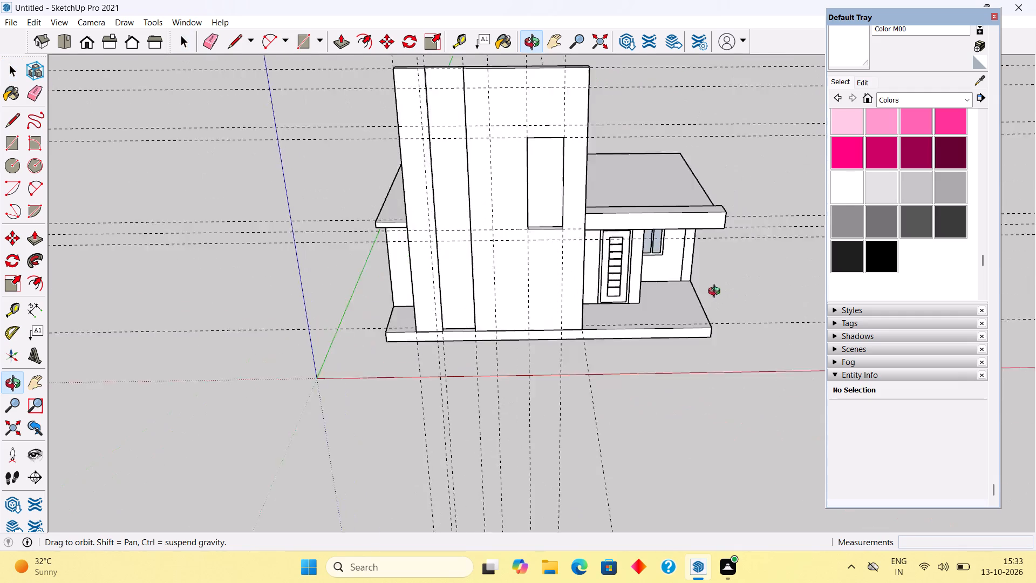
{"action": "middle_click_drag", "start_coordinate": [717, 293], "coordinate": [719, 275]}
{"action": "scroll", "coordinate": [719, 275], "scroll_direction": "down", "scroll_amount": 1}
{"action": "scroll", "coordinate": [522, 106], "scroll_direction": "up", "scroll_amount": 2}
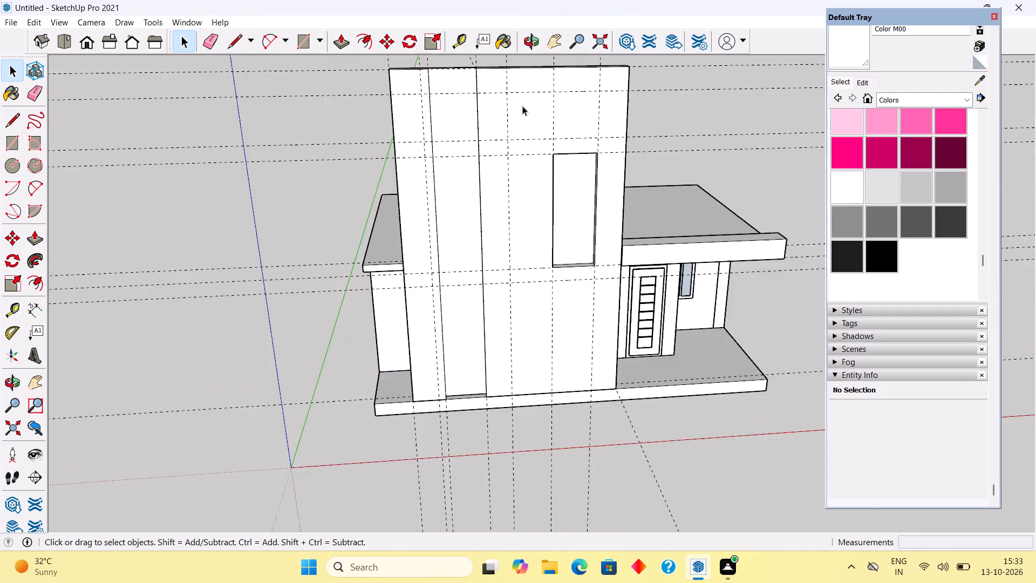
Draw a 3' by 8' rectangle across the front edges of the tall wall's window opening.
{"action": "scroll", "coordinate": [522, 106], "scroll_direction": "up", "scroll_amount": 6}
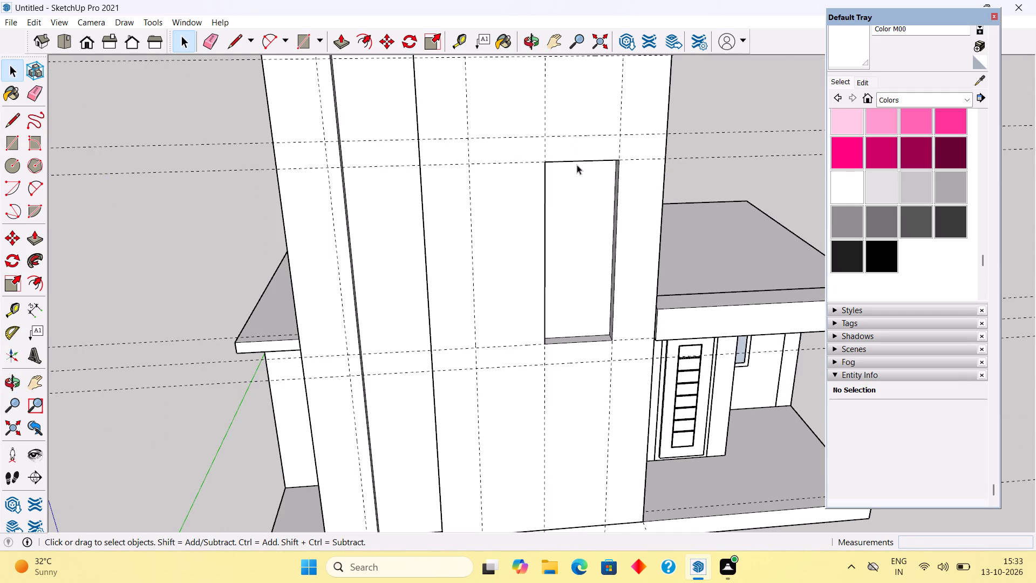
{"action": "key", "text": "r"}
{"action": "left_click", "coordinate": [543, 162]}
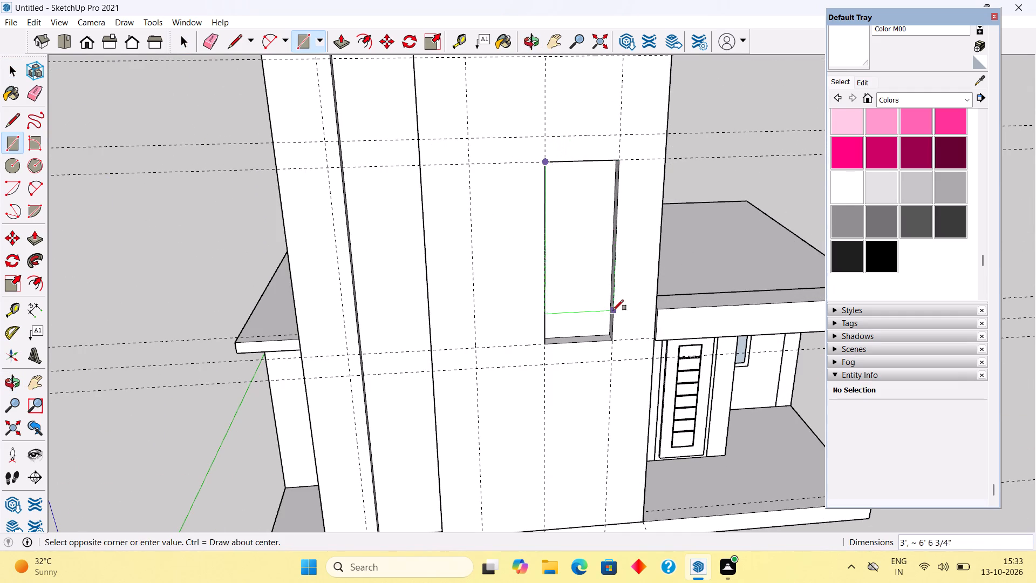
{"action": "left_click", "coordinate": [611, 339]}
{"action": "key", "text": "space"}
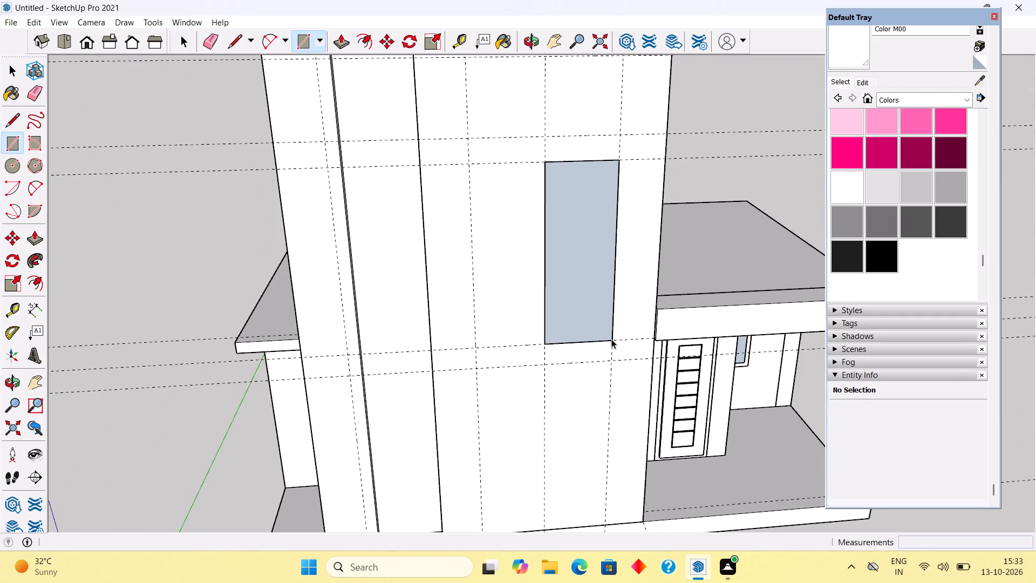
Offset the new window rectangle 2" inward and delete the inner face, leaving only the frame border.
{"action": "key", "text": "f"}
{"action": "left_click", "coordinate": [570, 338]}
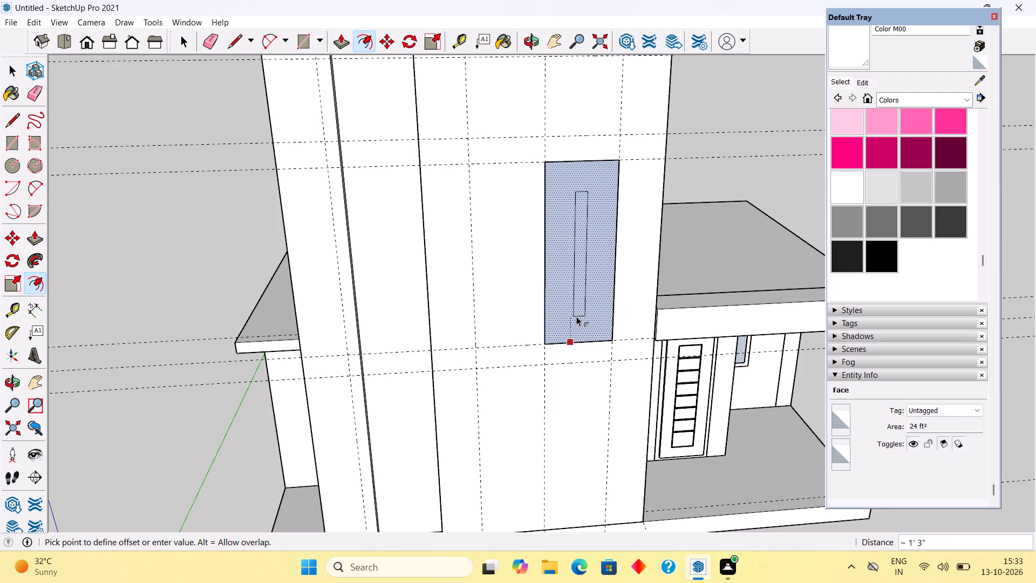
{"action": "type", "text": "2\""}
{"action": "key", "text": "Return"}
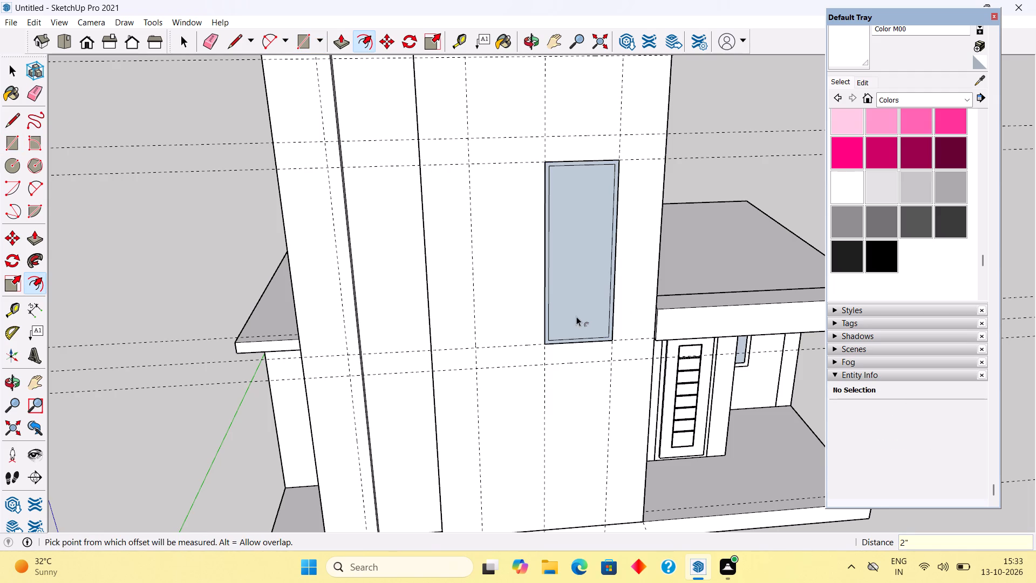
{"action": "key", "text": "space"}
{"action": "left_click", "coordinate": [576, 316]}
{"action": "key", "text": "Delete"}
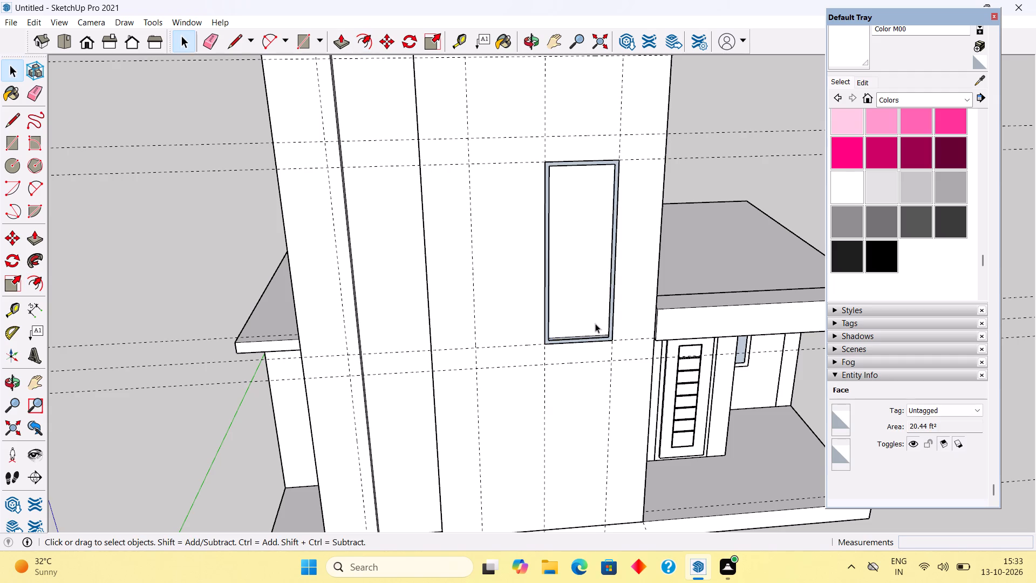
Push/Pull the window frame border 3" outward from the wall.
{"action": "scroll", "coordinate": [595, 326], "scroll_direction": "up", "scroll_amount": 5}
{"action": "left_click", "coordinate": [621, 335]}
{"action": "key", "text": "p"}
{"action": "left_click", "coordinate": [621, 335]}
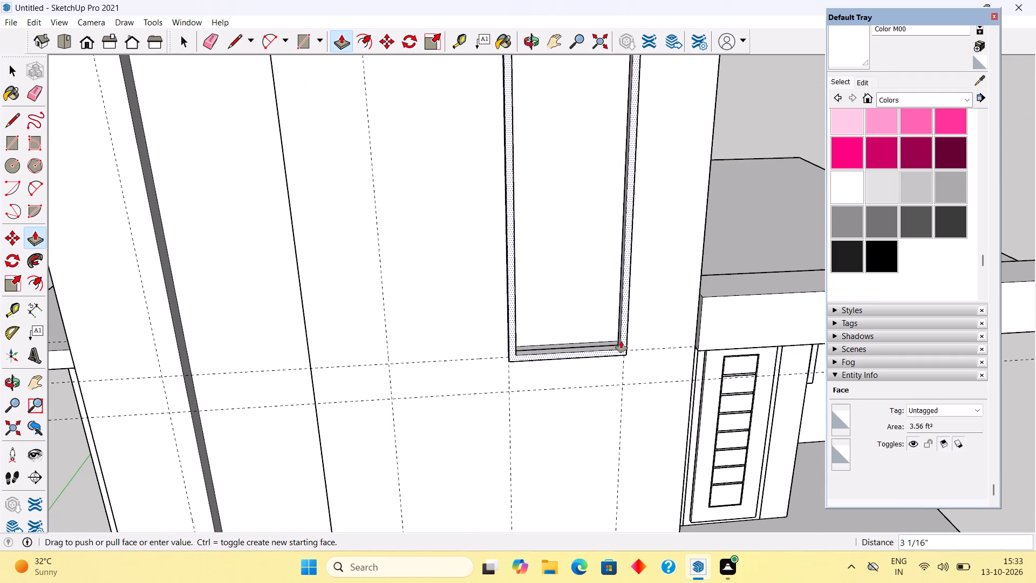
{"action": "type", "text": "3\""}
{"action": "key", "text": "Return"}
{"action": "key", "text": "space"}
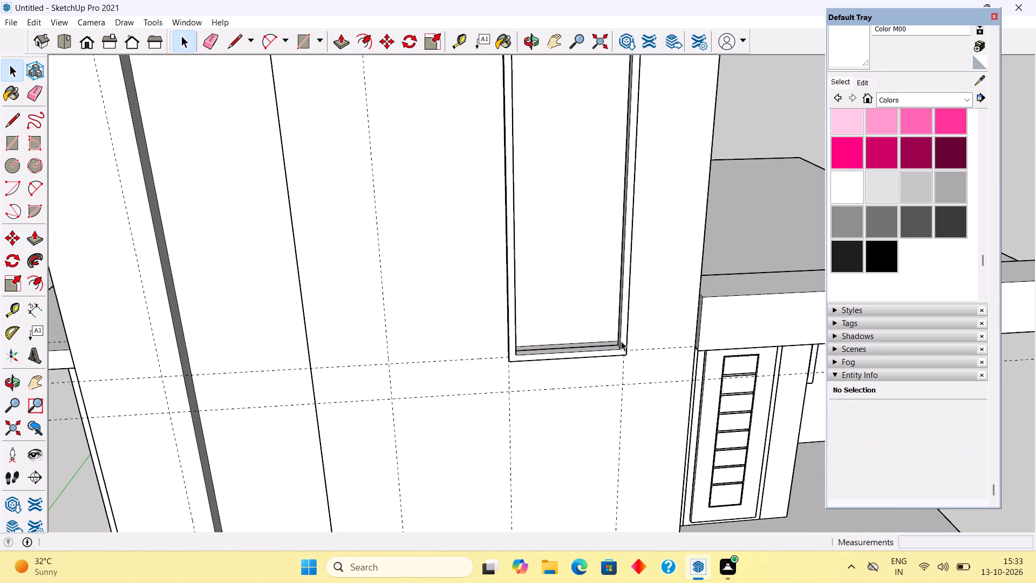
Make the whole window frame a group.
{"action": "triple_click", "coordinate": [621, 341]}
{"action": "right_click", "coordinate": [621, 341]}
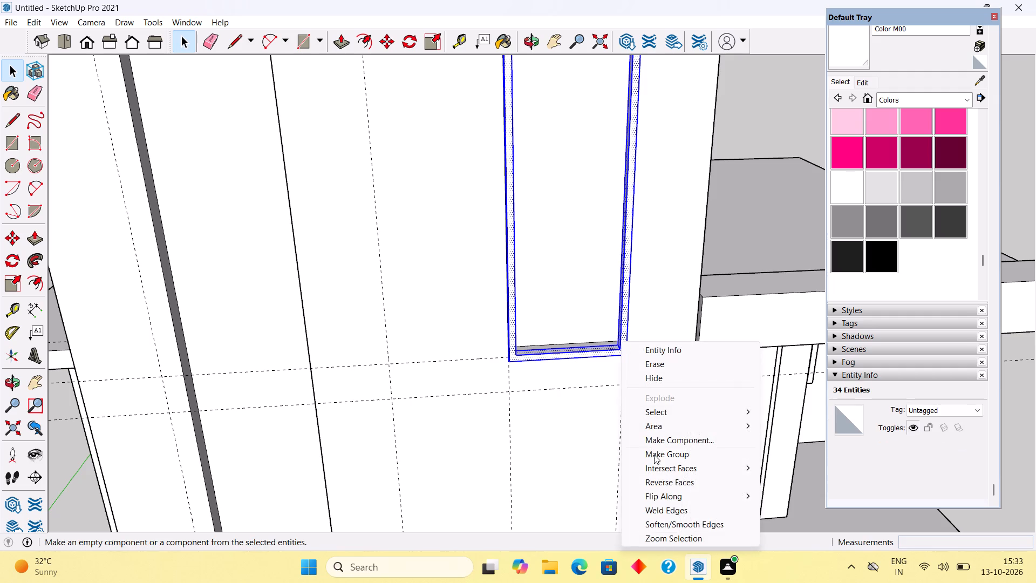
{"action": "left_click", "coordinate": [655, 455]}
{"action": "left_click", "coordinate": [744, 100]}
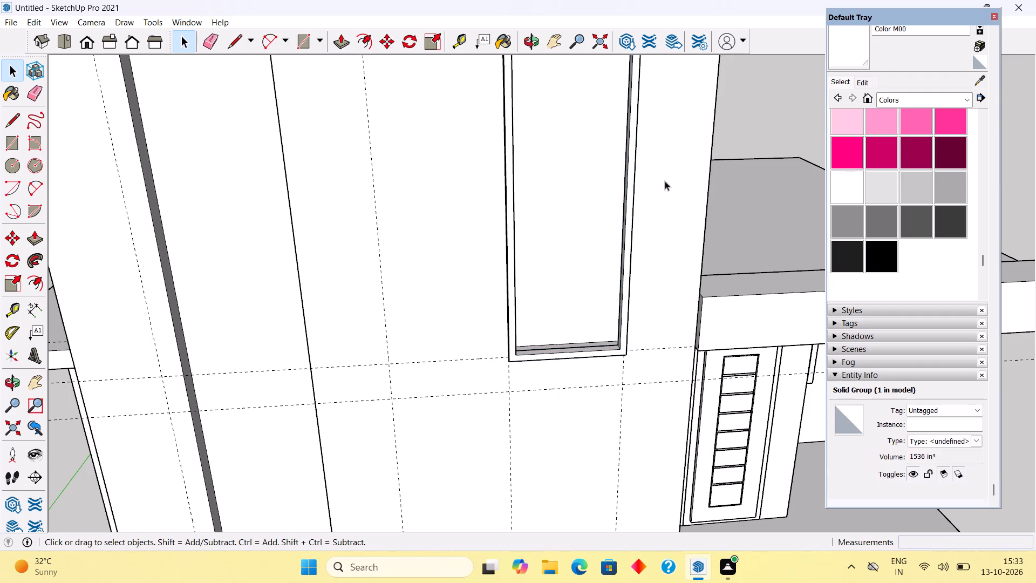
Place a vertical guide on the frame's inner side face, 1 1/2" from its front edge.
{"action": "middle_click_drag", "start_coordinate": [616, 216], "coordinate": [420, 256]}
{"action": "scroll", "coordinate": [400, 247], "scroll_direction": "down", "scroll_amount": 1}
{"action": "scroll", "coordinate": [276, 100], "scroll_direction": "up", "scroll_amount": 7}
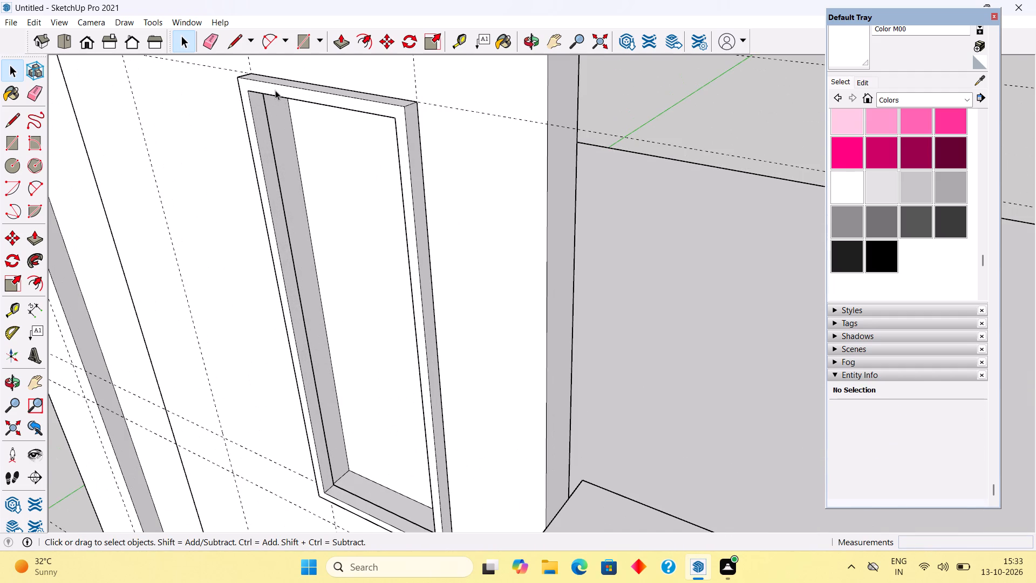
{"action": "middle_click_drag", "start_coordinate": [272, 85], "coordinate": [275, 75]}
{"action": "scroll", "coordinate": [279, 81], "scroll_direction": "down", "scroll_amount": 5}
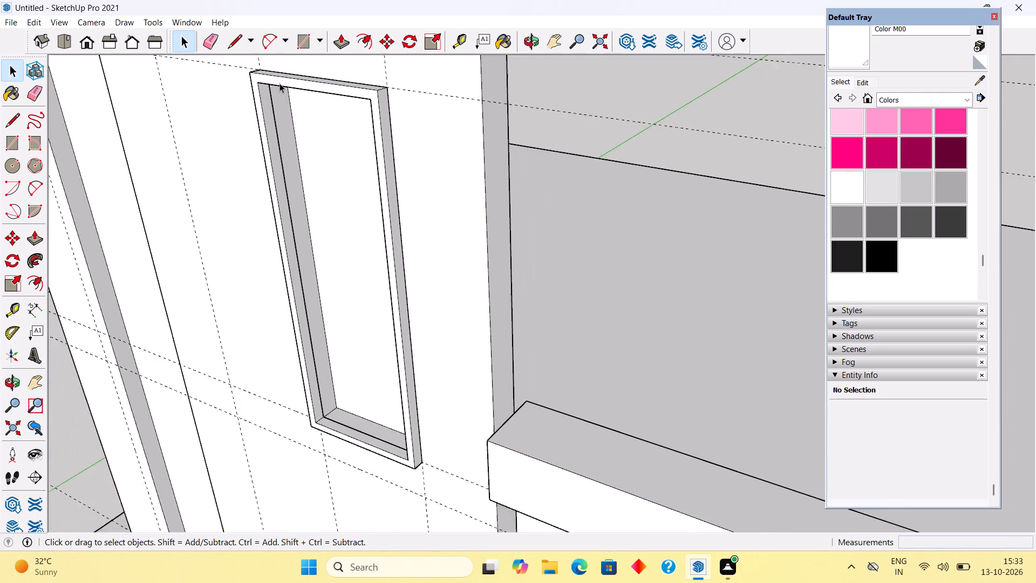
{"action": "scroll", "coordinate": [280, 83], "scroll_direction": "down", "scroll_amount": 2}
{"action": "scroll", "coordinate": [365, 351], "scroll_direction": "down", "scroll_amount": 3}
{"action": "scroll", "coordinate": [331, 68], "scroll_direction": "up", "scroll_amount": 4}
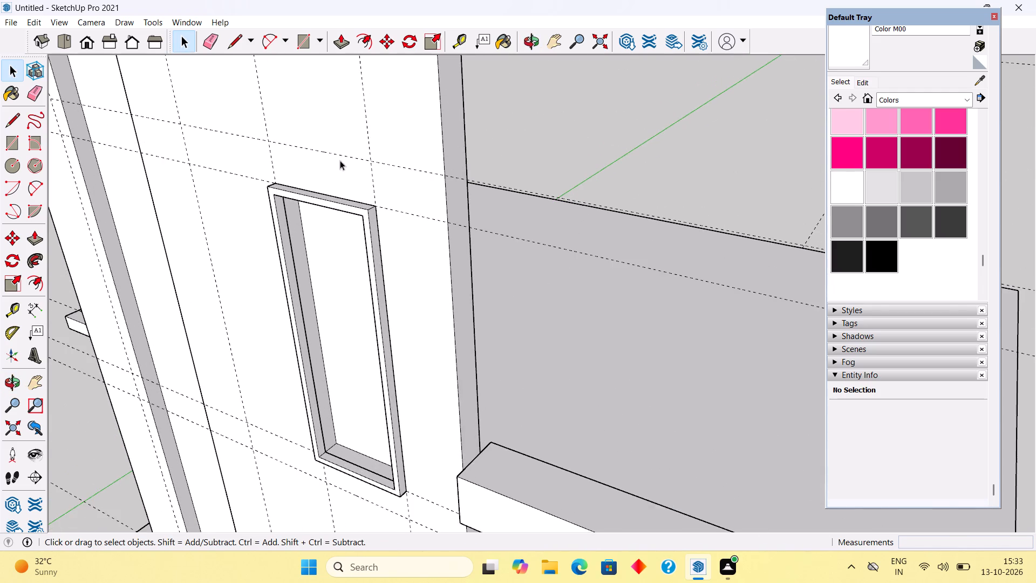
{"action": "middle_click_drag", "start_coordinate": [356, 251], "coordinate": [364, 186]}
{"action": "scroll", "coordinate": [249, 74], "scroll_direction": "up", "scroll_amount": 4}
{"action": "middle_click_drag", "start_coordinate": [322, 121], "coordinate": [284, 57]}
{"action": "scroll", "coordinate": [284, 57], "scroll_direction": "down", "scroll_amount": 2}
{"action": "scroll", "coordinate": [318, 123], "scroll_direction": "up", "scroll_amount": 12}
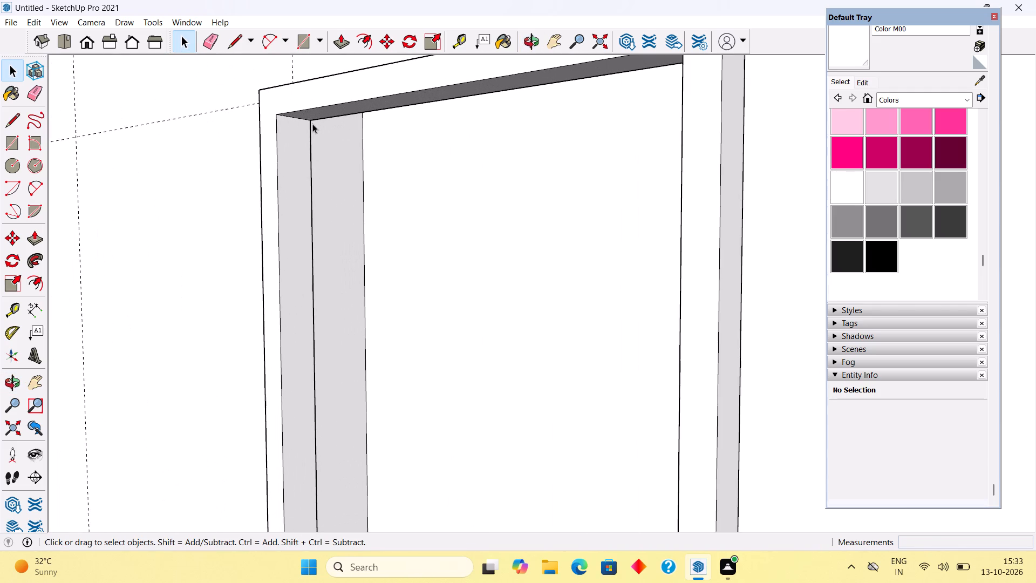
{"action": "scroll", "coordinate": [312, 124], "scroll_direction": "up", "scroll_amount": 1}
{"action": "key", "text": "t"}
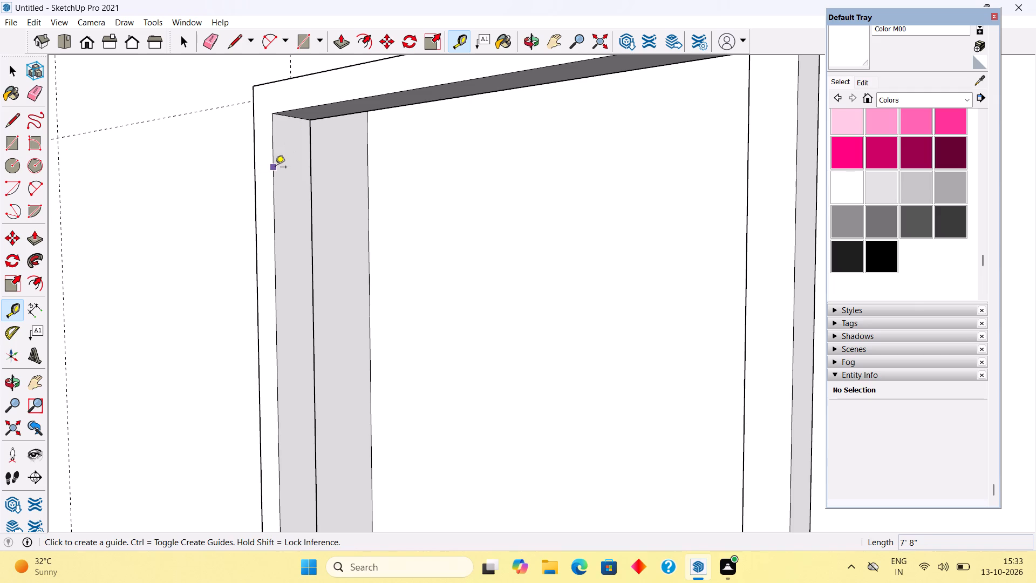
{"action": "left_click", "coordinate": [275, 168]}
{"action": "left_click", "coordinate": [296, 120]}
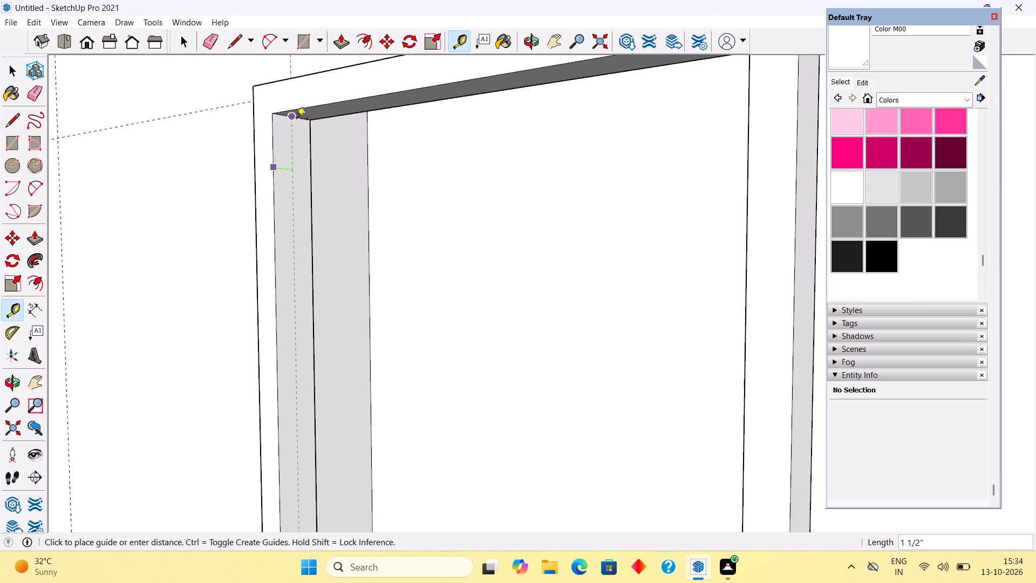
{"action": "key", "text": "space"}
Draw a circle of 3/4" radius centred on the guide near the top of the frame's inner side face.
{"action": "type", "text": "c"}
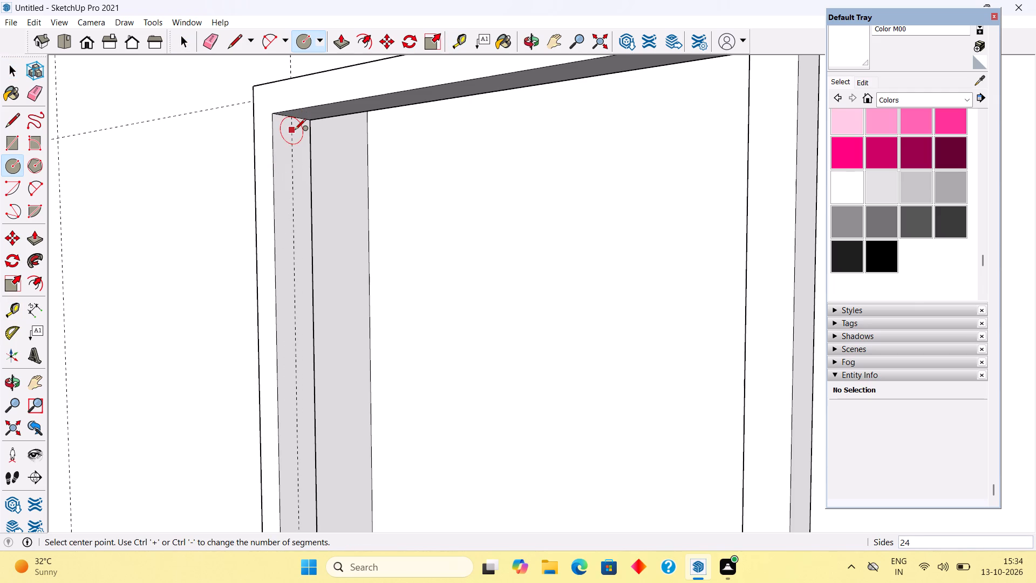
{"action": "left_click", "coordinate": [293, 142]}
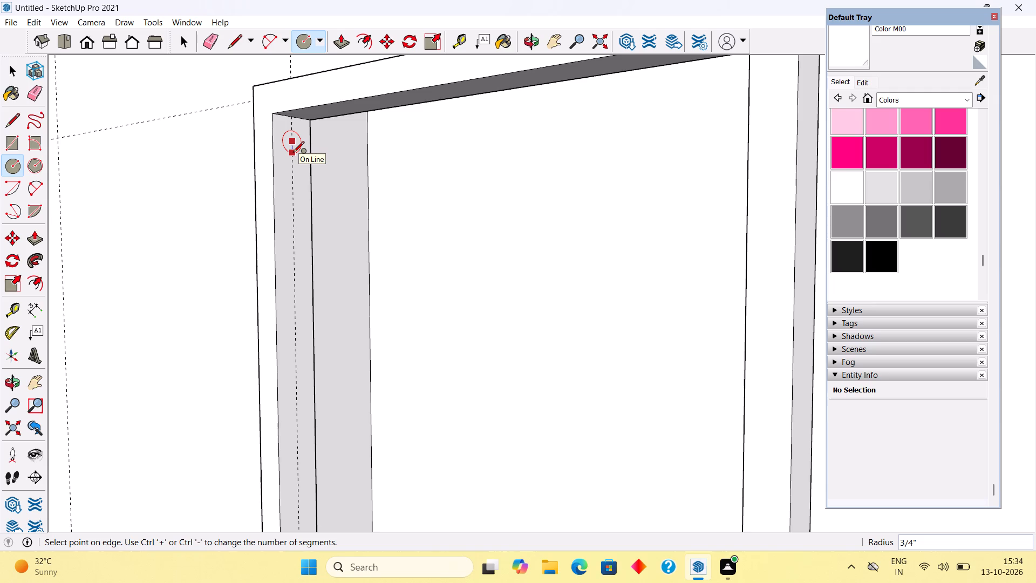
{"action": "key", "text": "Return"}
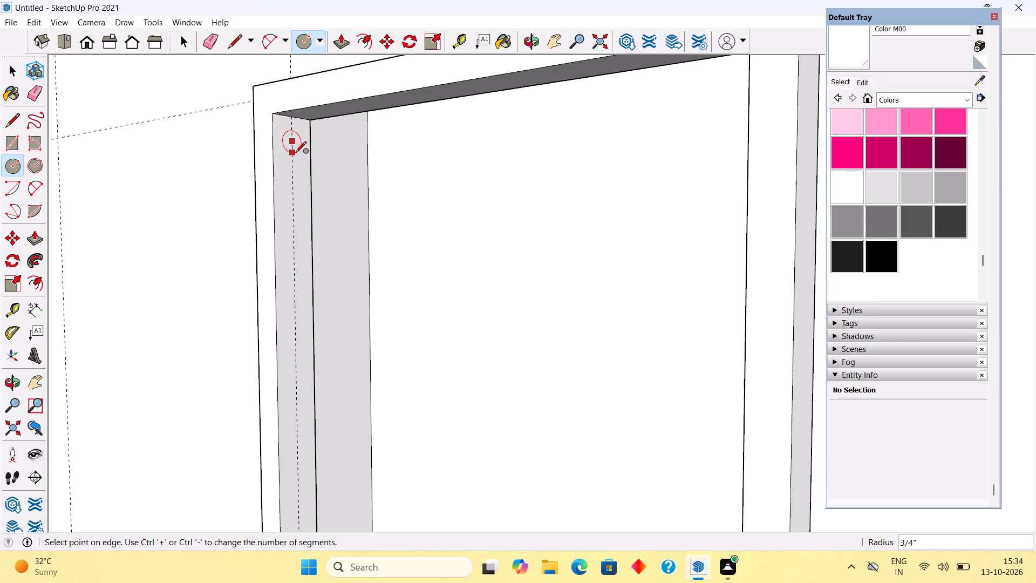
{"action": "left_click", "coordinate": [295, 153]}
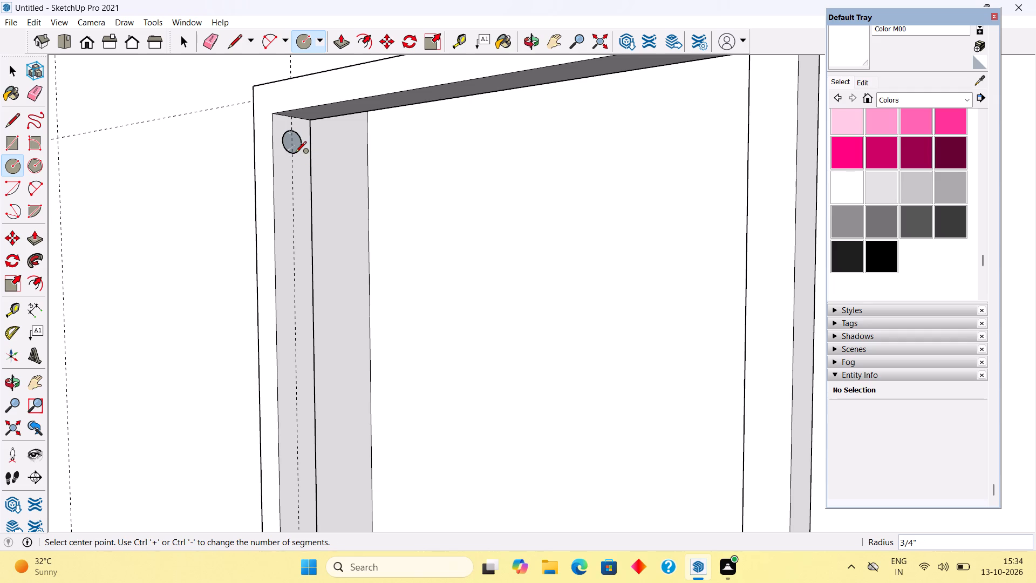
Push/Pull the circle 2' 8" across the opening to the opposite side of the frame, forming a horizontal rod.
{"action": "key", "text": "p"}
{"action": "left_click", "coordinate": [297, 143]}
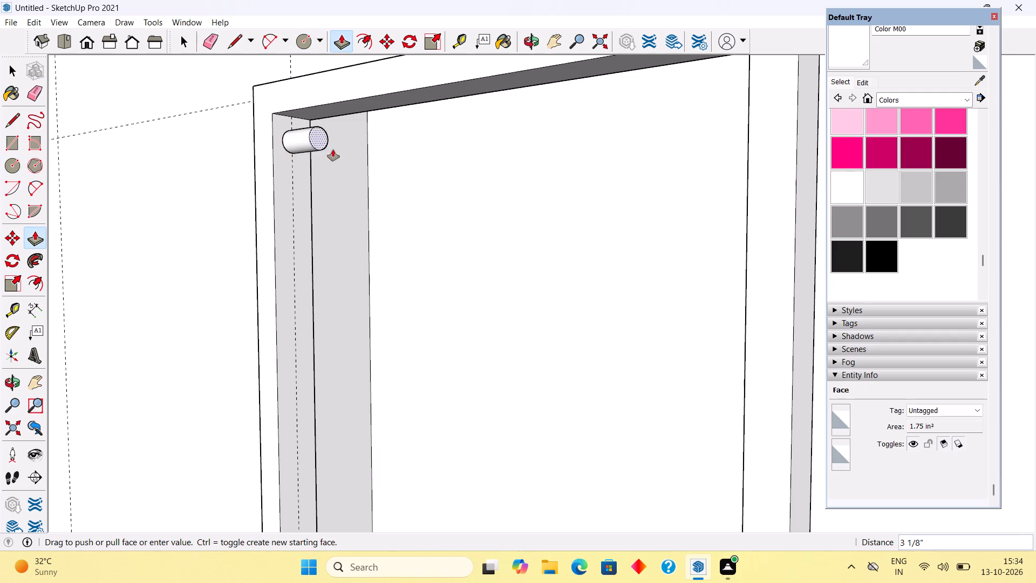
{"action": "scroll", "coordinate": [440, 171], "scroll_direction": "down", "scroll_amount": 6}
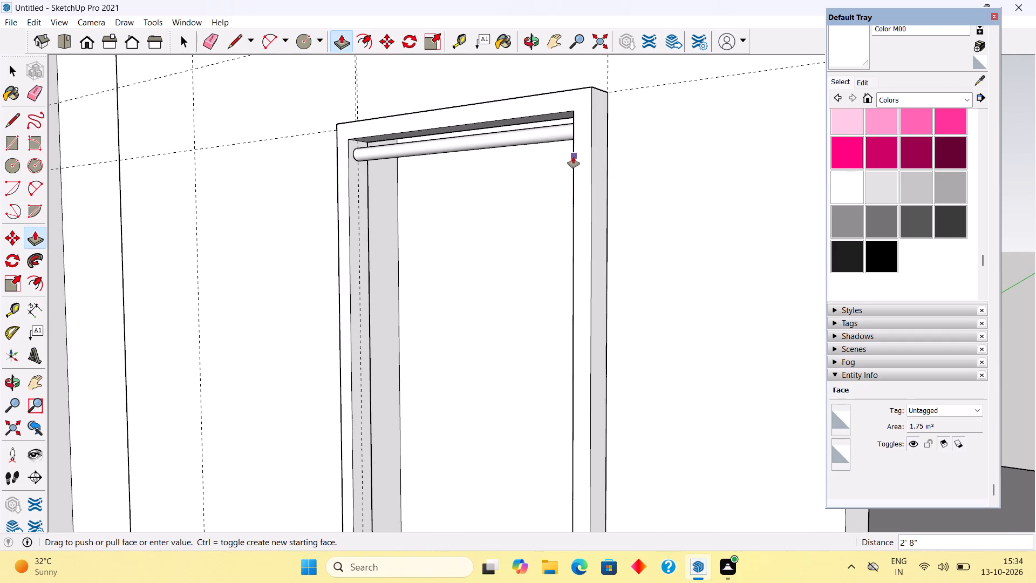
{"action": "left_click", "coordinate": [573, 157]}
{"action": "scroll", "coordinate": [571, 164], "scroll_direction": "down", "scroll_amount": 11}
{"action": "middle_click_drag", "start_coordinate": [632, 288], "coordinate": [840, 245]}
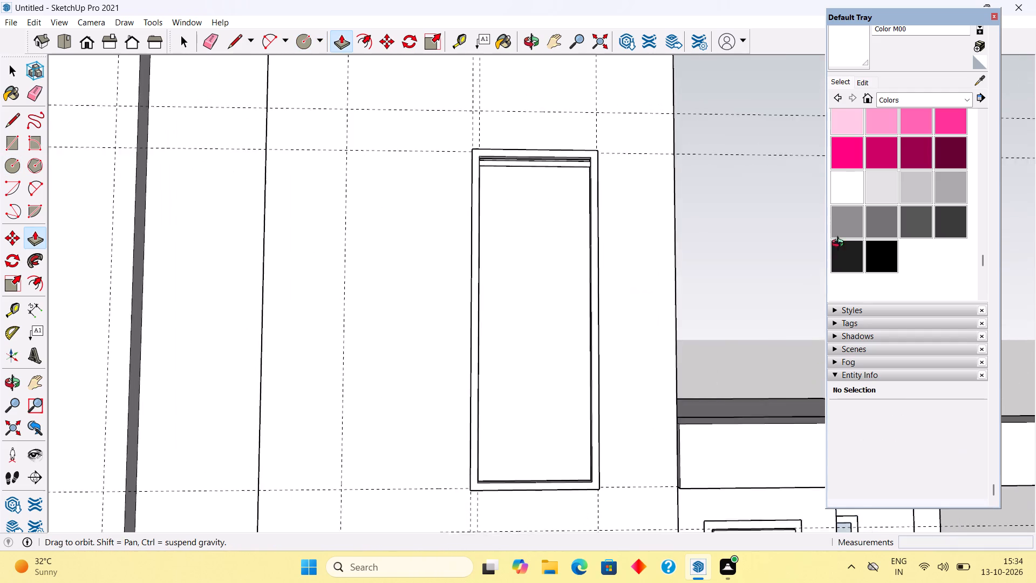
{"action": "middle_click_drag", "start_coordinate": [840, 245], "coordinate": [851, 231]}
{"action": "key", "text": "space"}
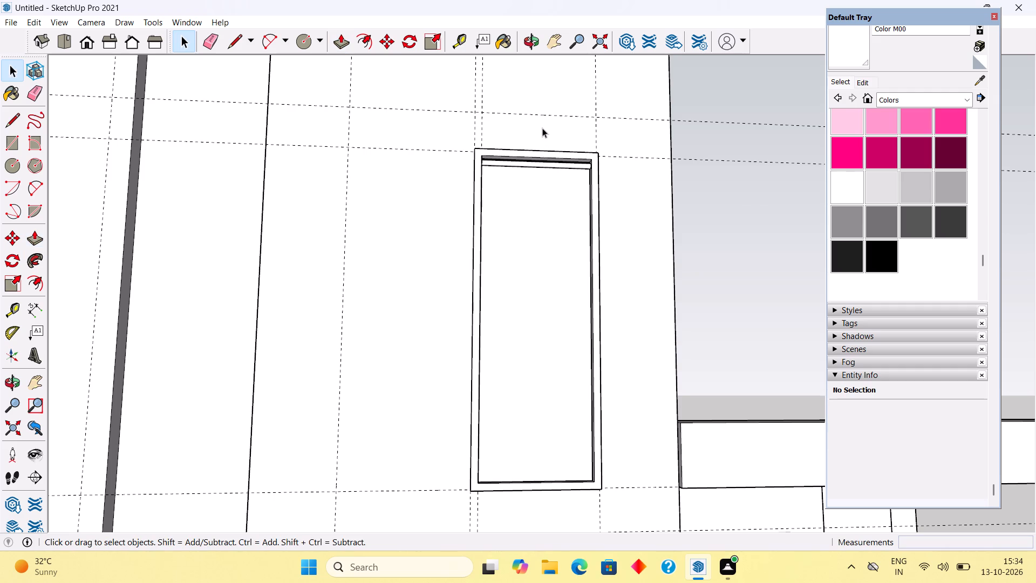
Make the whole horizontal rod a group.
{"action": "scroll", "coordinate": [542, 127], "scroll_direction": "up", "scroll_amount": 5}
{"action": "middle_click_drag", "start_coordinate": [536, 136], "coordinate": [459, 224]}
{"action": "scroll", "coordinate": [457, 193], "scroll_direction": "up", "scroll_amount": 11}
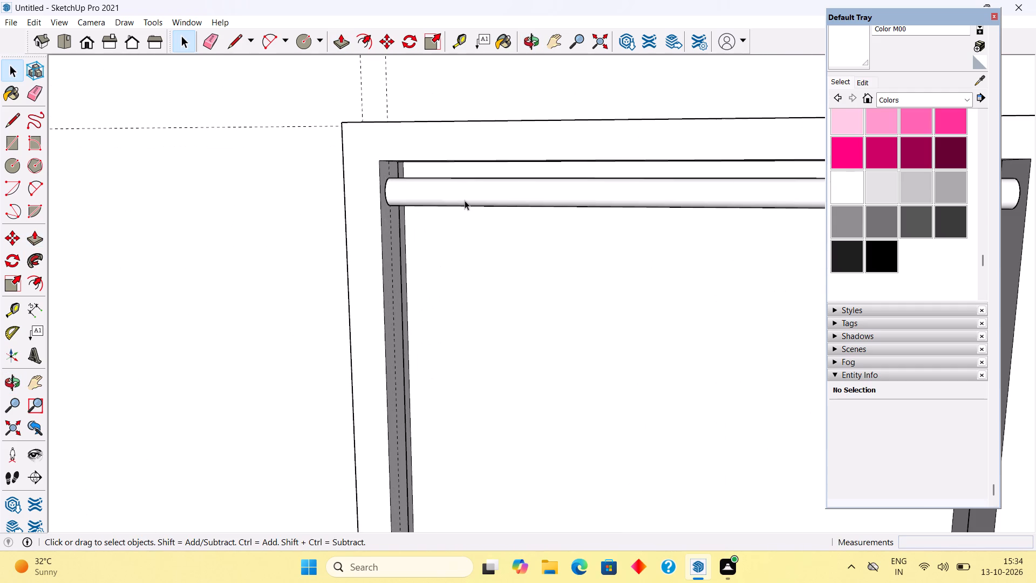
{"action": "triple_click", "coordinate": [465, 200]}
{"action": "right_click", "coordinate": [465, 200]}
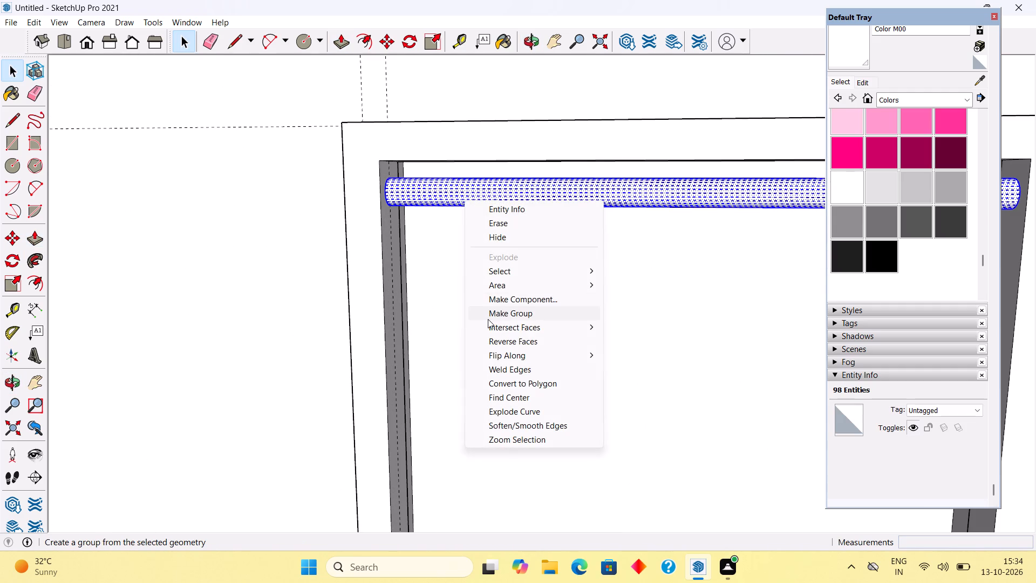
{"action": "left_click", "coordinate": [488, 319]}
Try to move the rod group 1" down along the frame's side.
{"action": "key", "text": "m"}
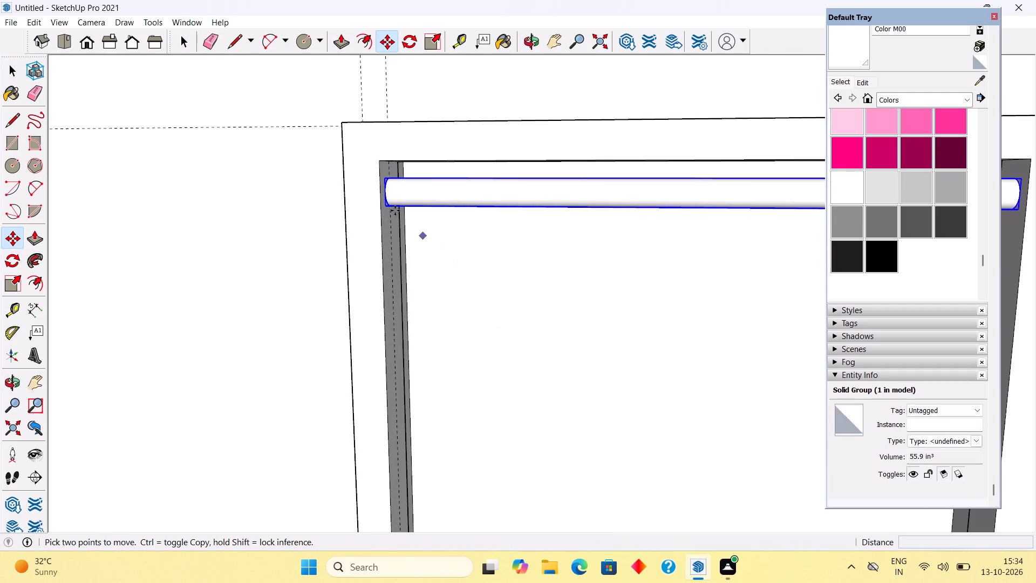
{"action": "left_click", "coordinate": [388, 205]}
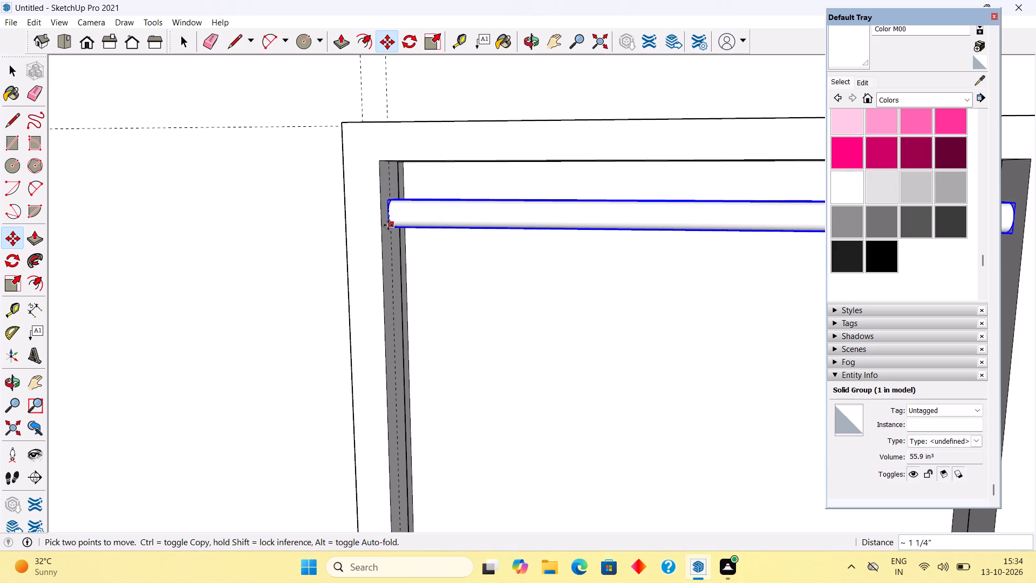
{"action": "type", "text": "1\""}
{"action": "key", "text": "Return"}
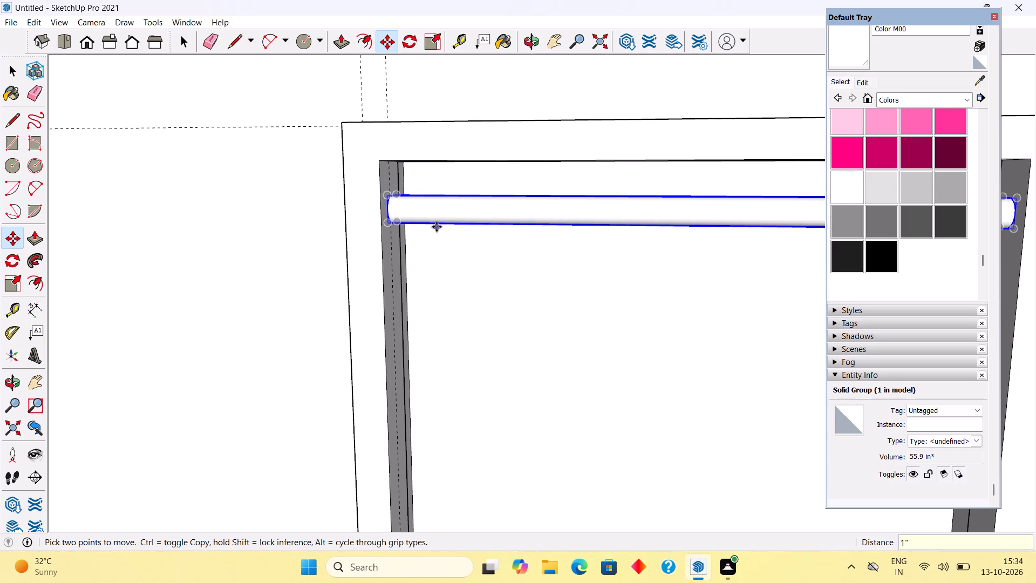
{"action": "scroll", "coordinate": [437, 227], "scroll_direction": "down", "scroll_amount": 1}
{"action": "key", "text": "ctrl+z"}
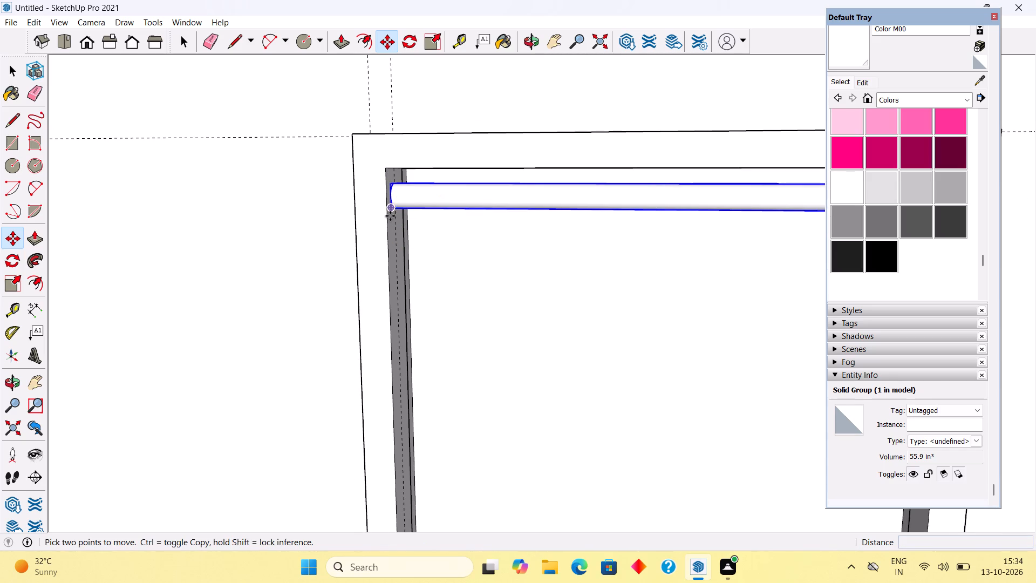
Move the rod group 1" straight down along the vertical guide inside the window frame.
{"action": "left_click", "coordinate": [393, 206]}
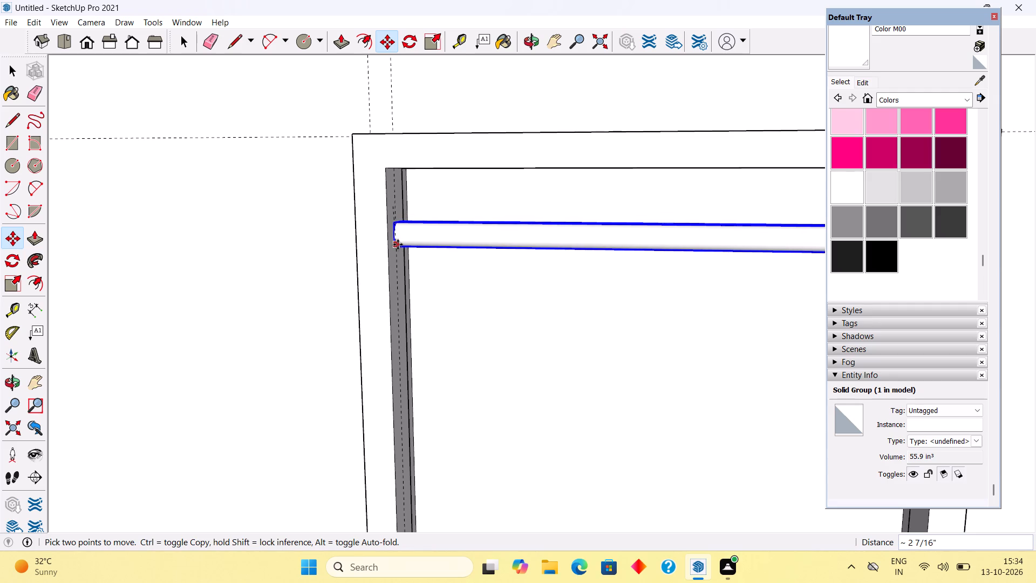
{"action": "scroll", "coordinate": [395, 253], "scroll_direction": "up", "scroll_amount": 13}
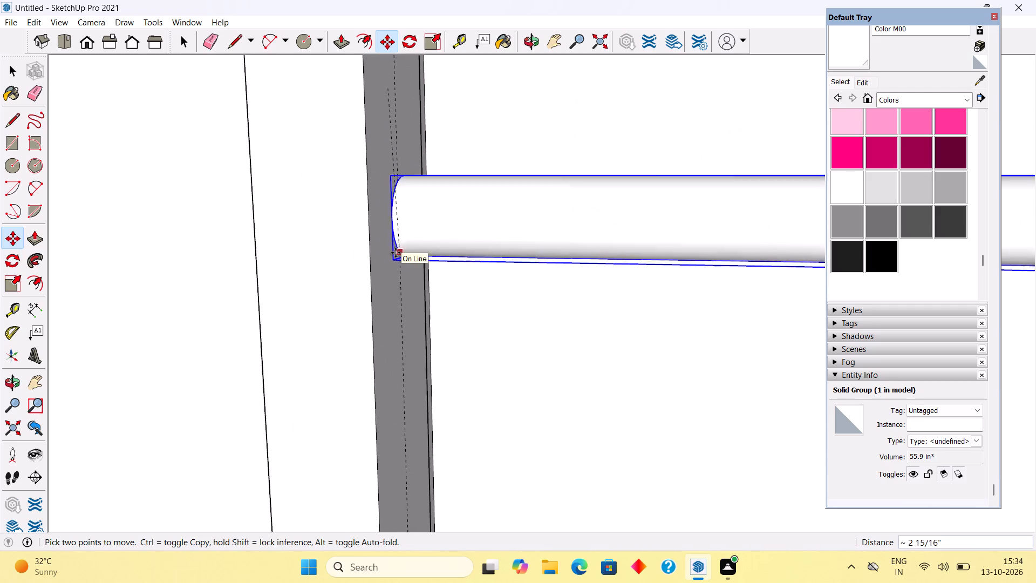
{"action": "scroll", "coordinate": [396, 253], "scroll_direction": "up", "scroll_amount": 2}
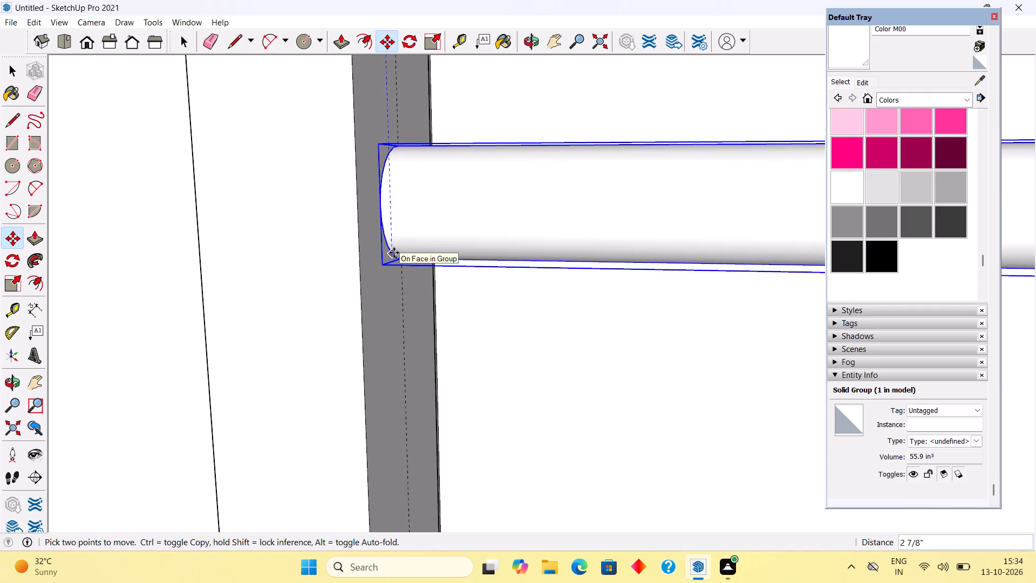
{"action": "type", "text": "1\""}
{"action": "key", "text": "Return"}
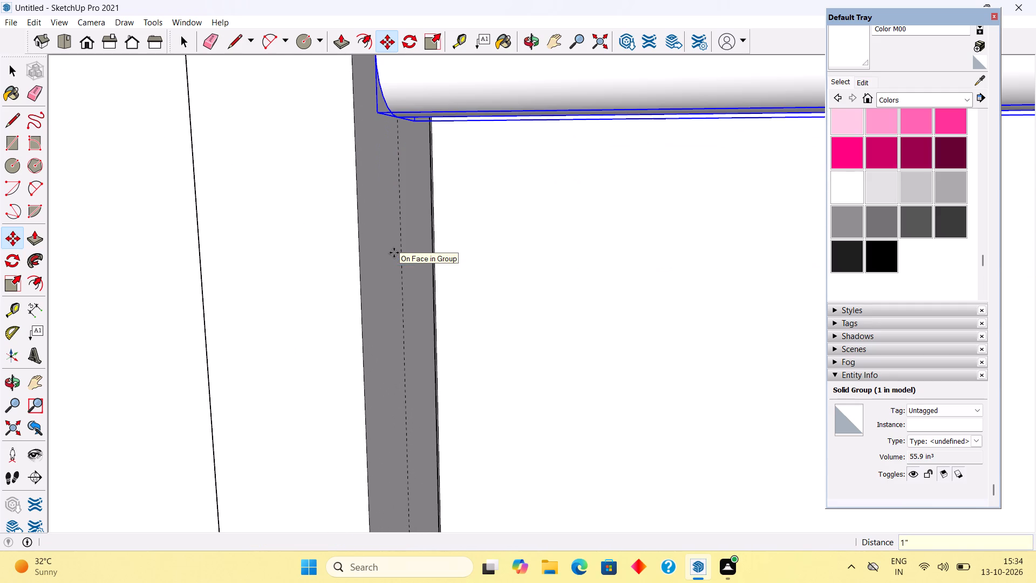
{"action": "key", "text": "space"}
{"action": "scroll", "coordinate": [394, 253], "scroll_direction": "down", "scroll_amount": 20}
{"action": "scroll", "coordinate": [394, 253], "scroll_direction": "down", "scroll_amount": 4}
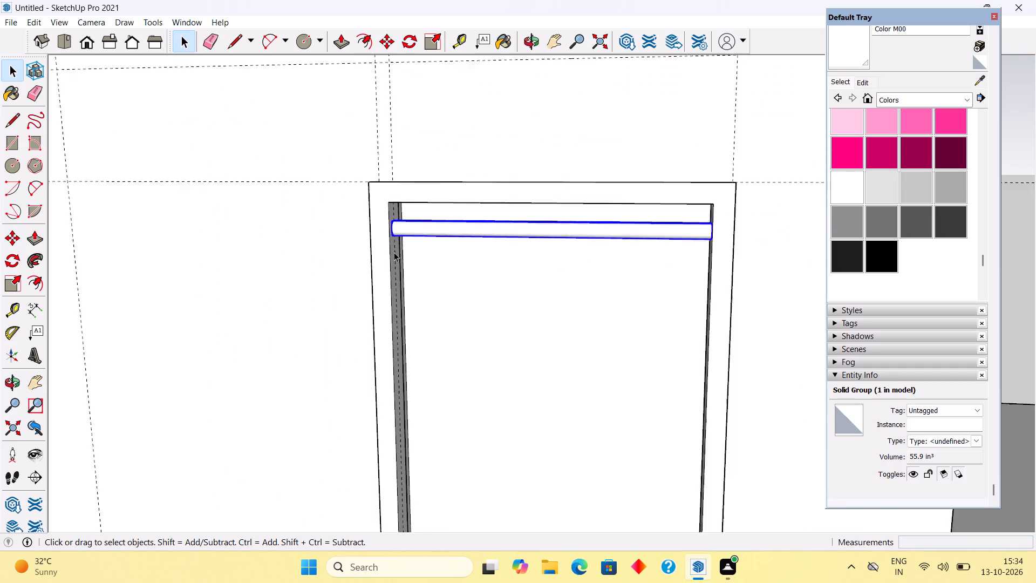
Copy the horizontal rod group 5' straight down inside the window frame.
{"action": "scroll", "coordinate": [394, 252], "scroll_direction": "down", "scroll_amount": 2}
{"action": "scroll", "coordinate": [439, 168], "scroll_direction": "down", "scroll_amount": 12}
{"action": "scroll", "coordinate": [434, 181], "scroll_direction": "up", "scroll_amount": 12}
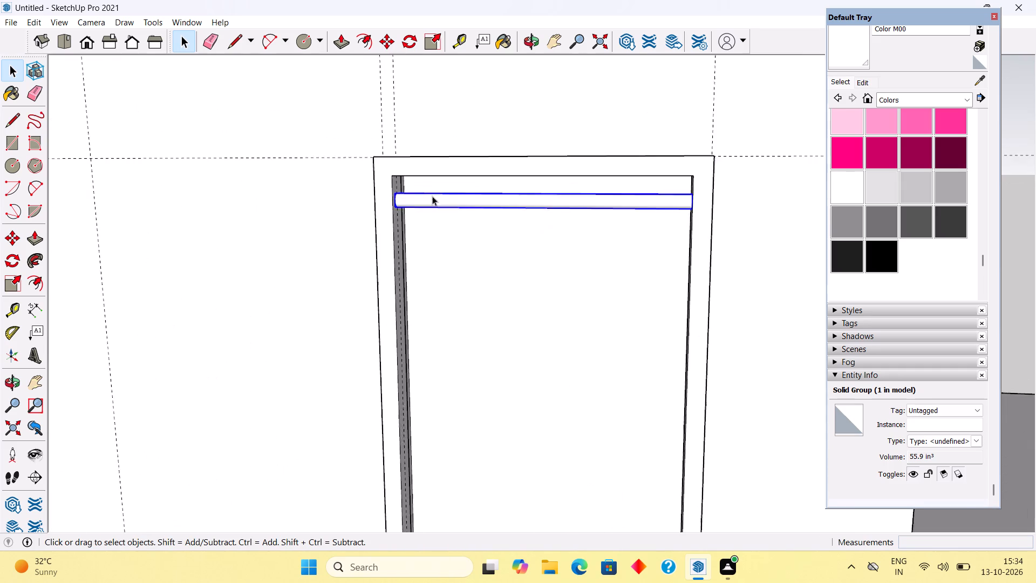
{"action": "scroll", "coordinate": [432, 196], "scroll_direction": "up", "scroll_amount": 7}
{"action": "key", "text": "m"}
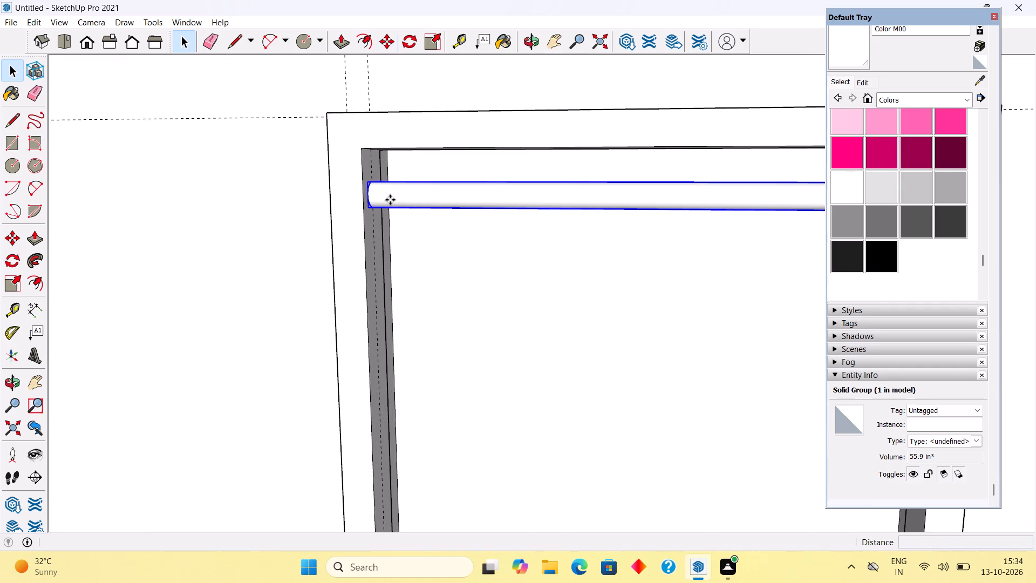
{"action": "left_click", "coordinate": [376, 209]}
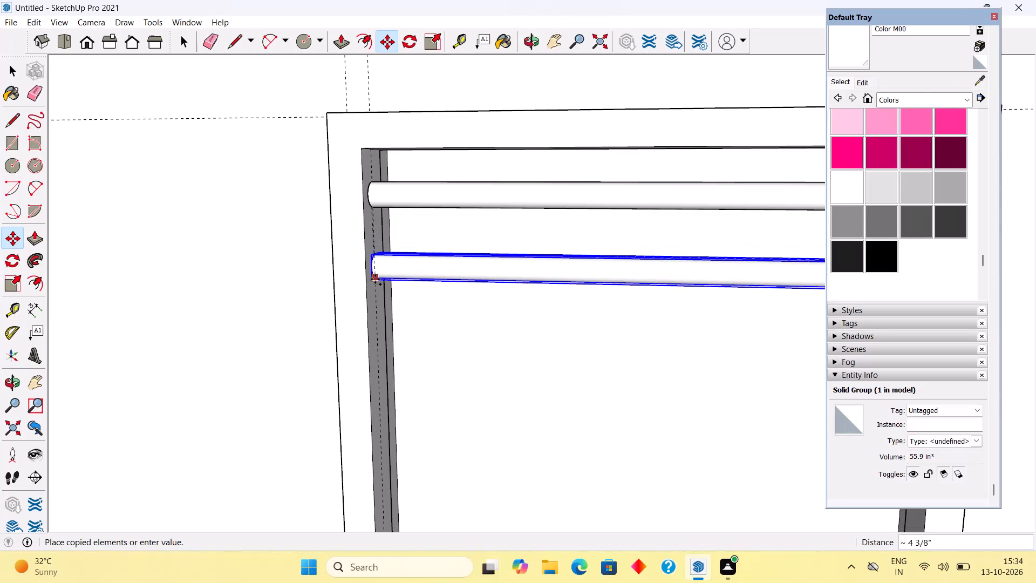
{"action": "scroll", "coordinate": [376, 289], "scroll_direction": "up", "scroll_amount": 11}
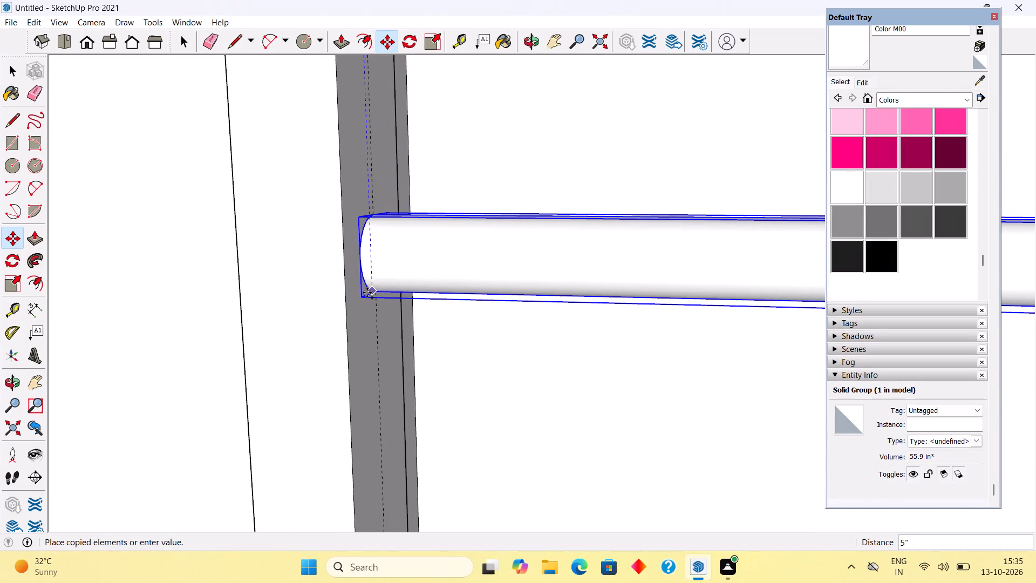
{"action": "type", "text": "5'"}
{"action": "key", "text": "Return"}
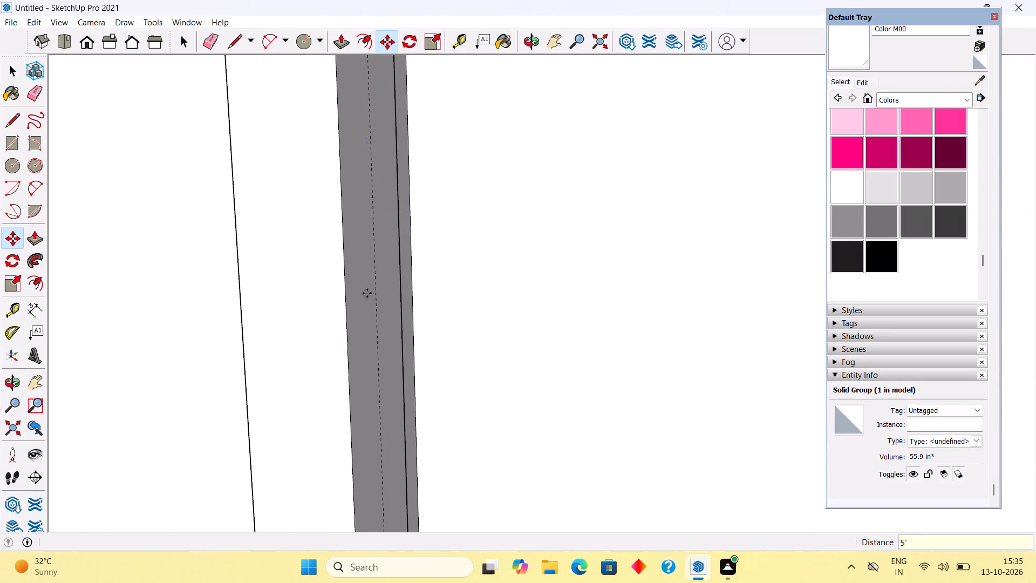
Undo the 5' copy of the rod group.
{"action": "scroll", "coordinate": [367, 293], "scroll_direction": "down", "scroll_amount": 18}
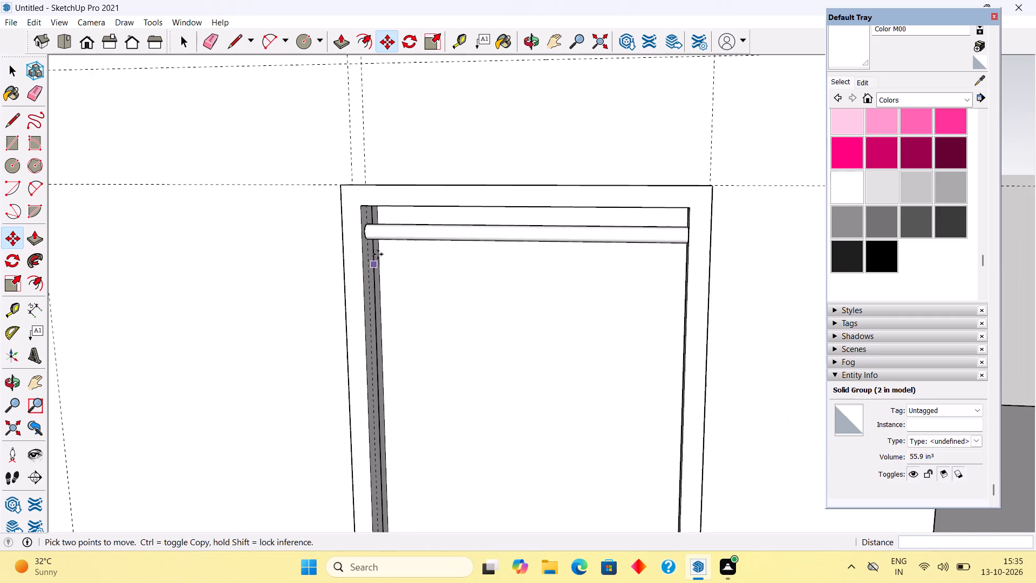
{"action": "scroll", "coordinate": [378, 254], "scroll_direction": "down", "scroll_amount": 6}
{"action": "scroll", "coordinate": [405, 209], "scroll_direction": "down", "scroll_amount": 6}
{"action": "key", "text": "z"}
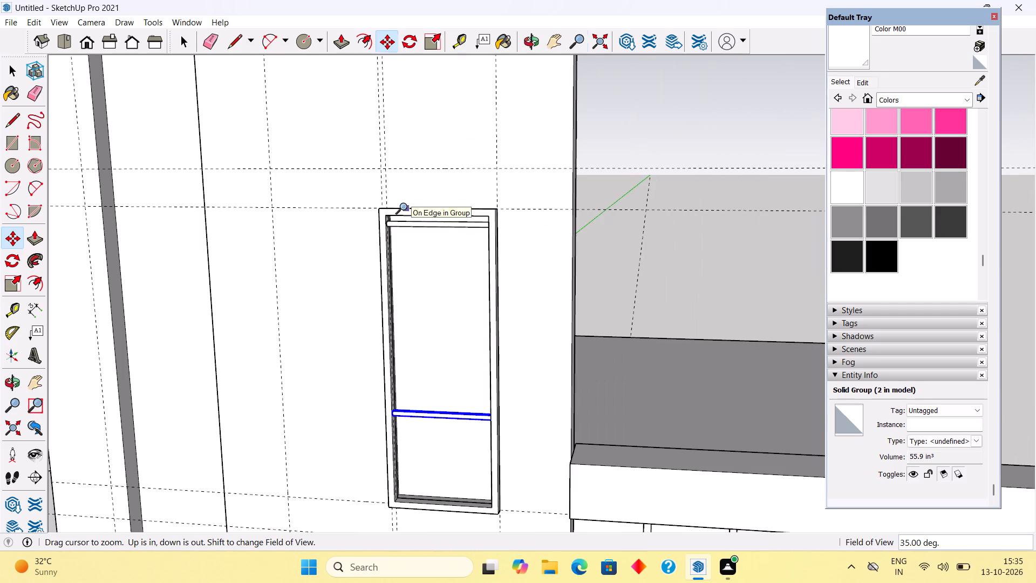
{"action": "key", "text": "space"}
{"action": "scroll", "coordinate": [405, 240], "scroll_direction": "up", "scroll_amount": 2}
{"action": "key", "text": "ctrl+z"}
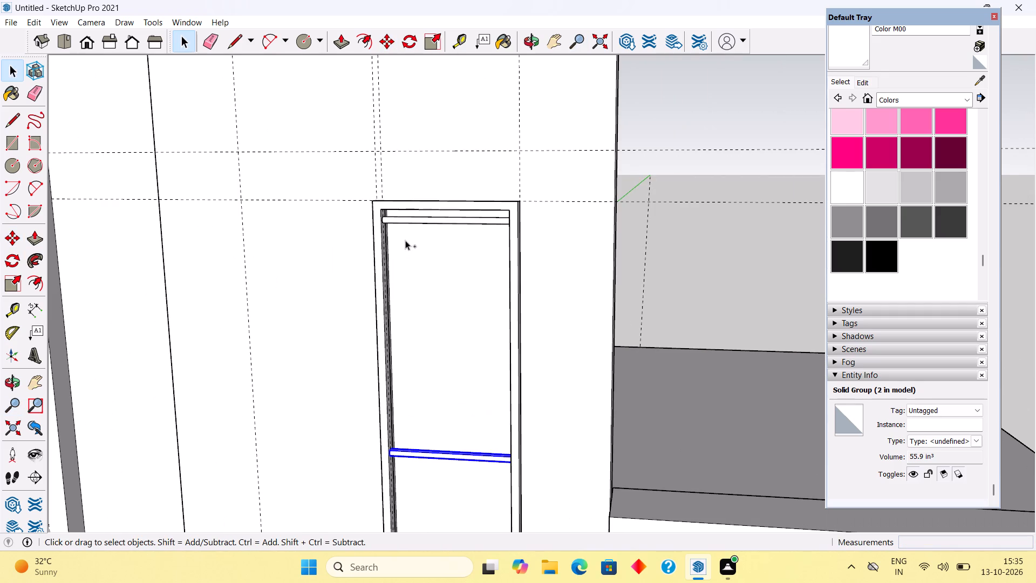
Copy the top horizontal rod group 6" straight down along the blue axis inside the frame.
{"action": "scroll", "coordinate": [396, 227], "scroll_direction": "up", "scroll_amount": 12}
{"action": "middle_click_drag", "start_coordinate": [376, 216], "coordinate": [308, 209]}
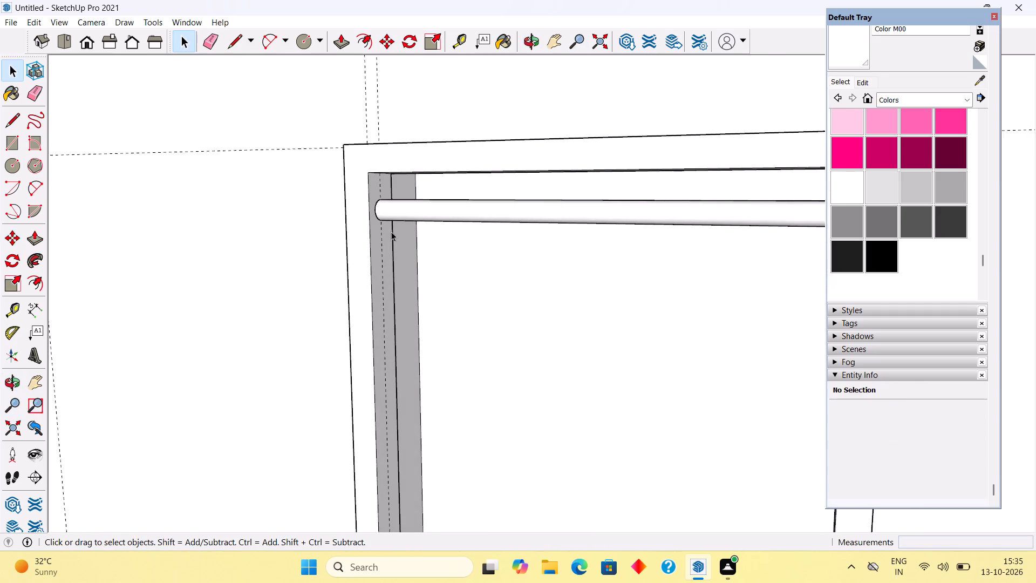
{"action": "scroll", "coordinate": [391, 227], "scroll_direction": "up", "scroll_amount": 4}
{"action": "left_click", "coordinate": [382, 201]}
{"action": "key", "text": "m"}
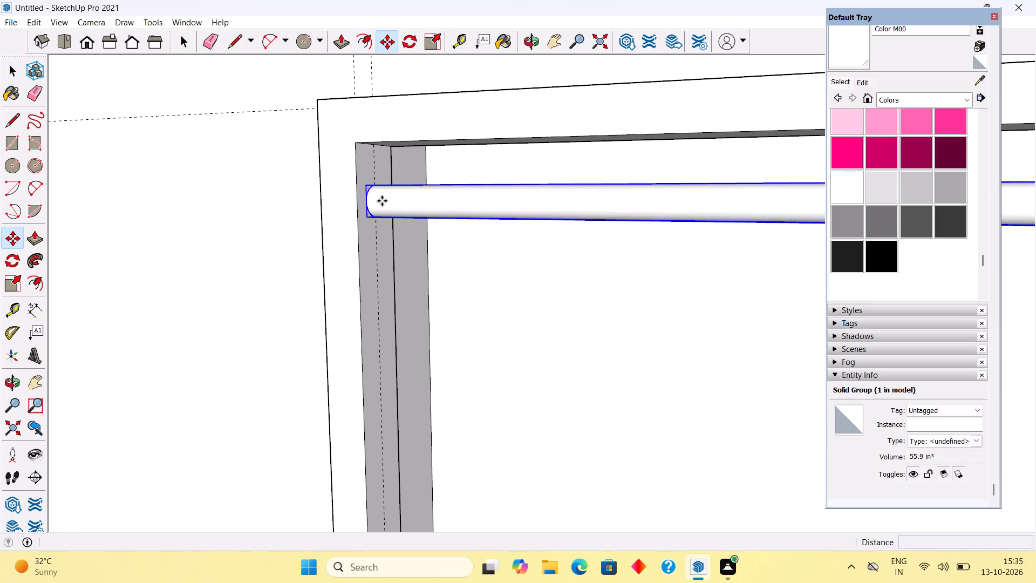
{"action": "left_click", "coordinate": [382, 201]}
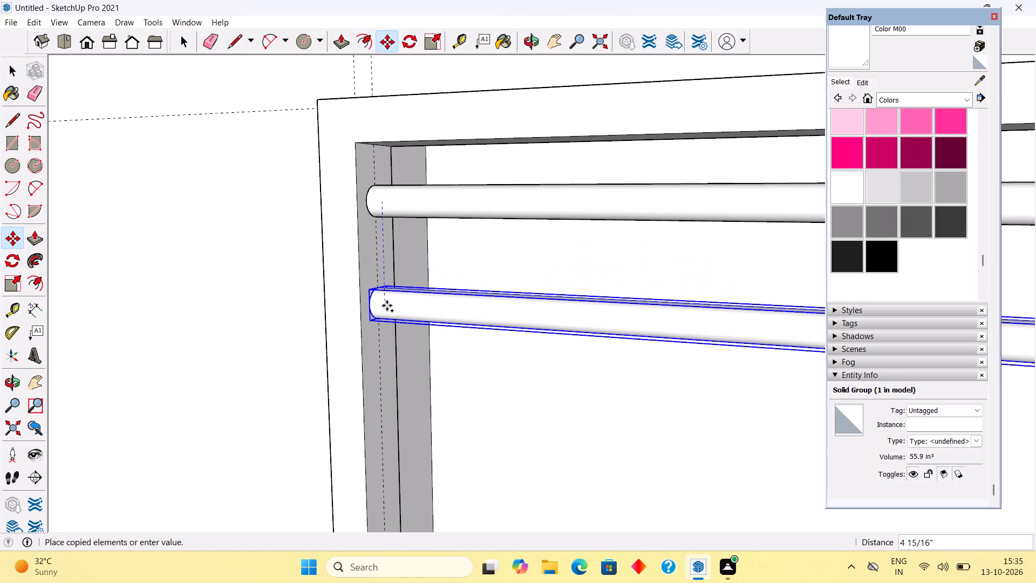
{"action": "key", "text": "9"}
{"action": "key", "text": "BackSpace"}
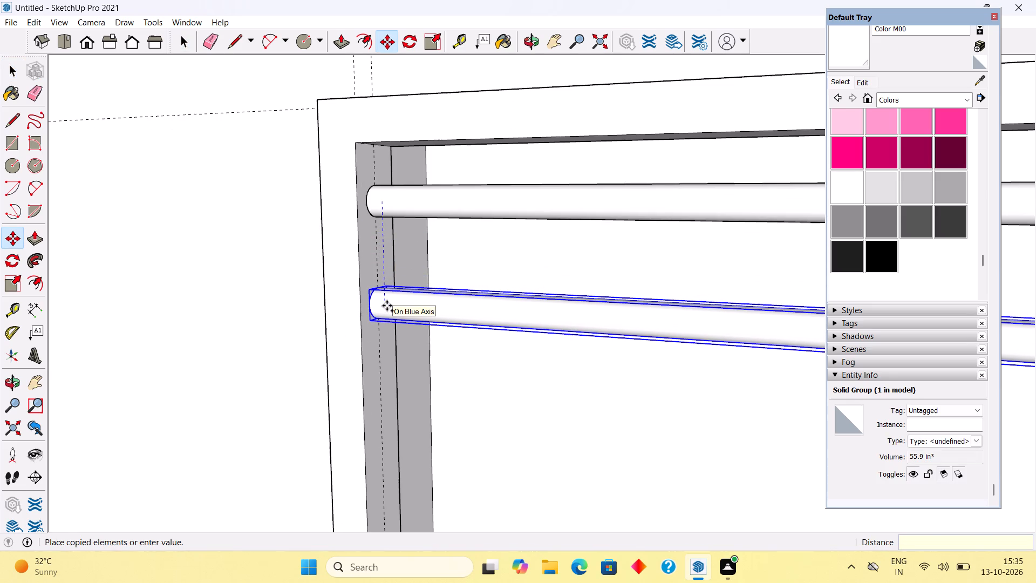
{"action": "key", "text": "6"}
{"action": "key", "text": "shift+quotedbl"}
{"action": "key", "text": "Return"}
Array the rod copy 15 times at the same spacing down the frame opening.
{"action": "key", "text": "x"}
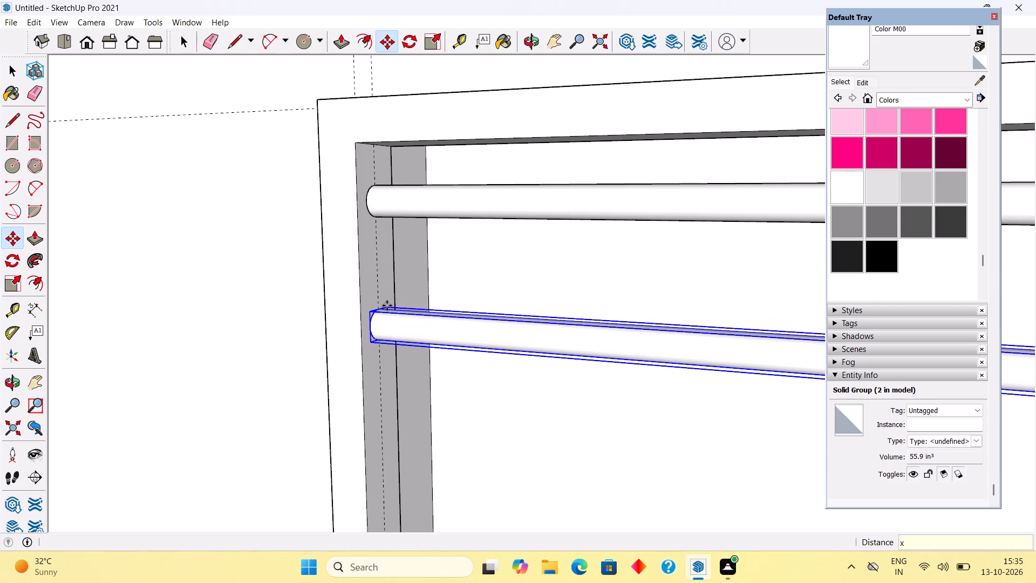
{"action": "type", "text": "15"}
{"action": "key", "text": "Return"}
{"action": "scroll", "coordinate": [389, 311], "scroll_direction": "down", "scroll_amount": 13}
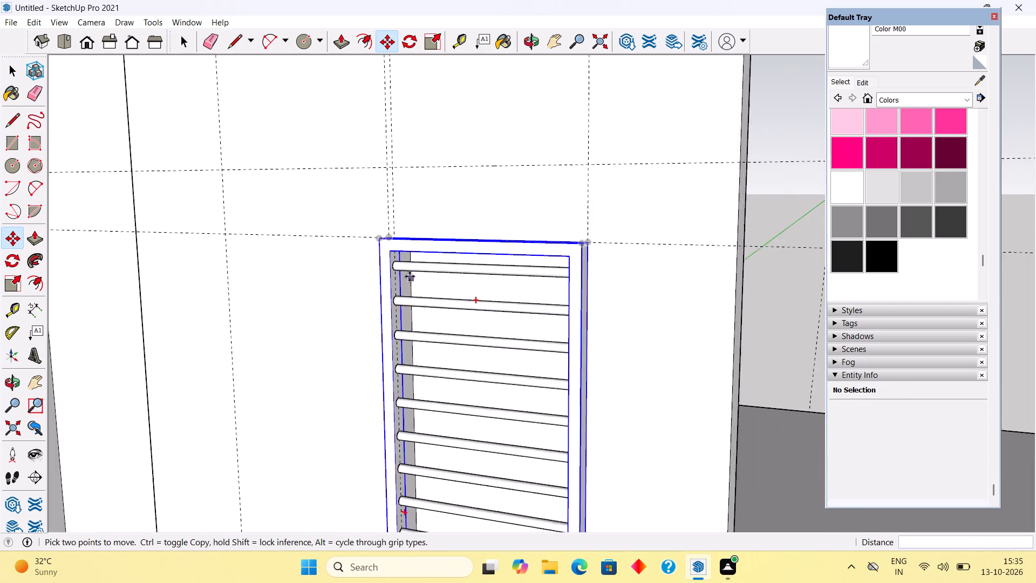
{"action": "scroll", "coordinate": [410, 276], "scroll_direction": "down", "scroll_amount": 11}
{"action": "middle_click_drag", "start_coordinate": [497, 352], "coordinate": [560, 314]}
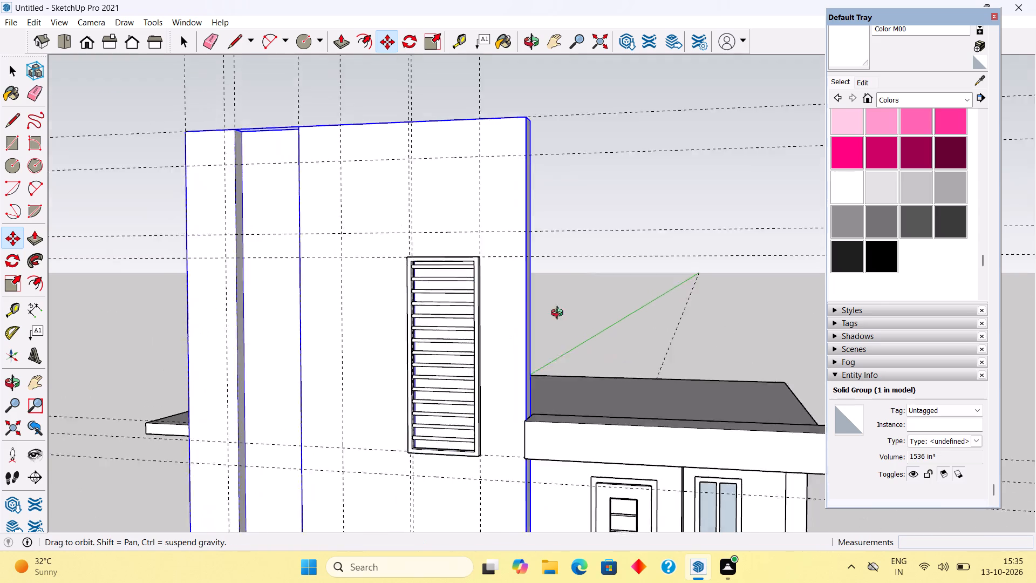
{"action": "middle_click_drag", "start_coordinate": [560, 314], "coordinate": [576, 293]}
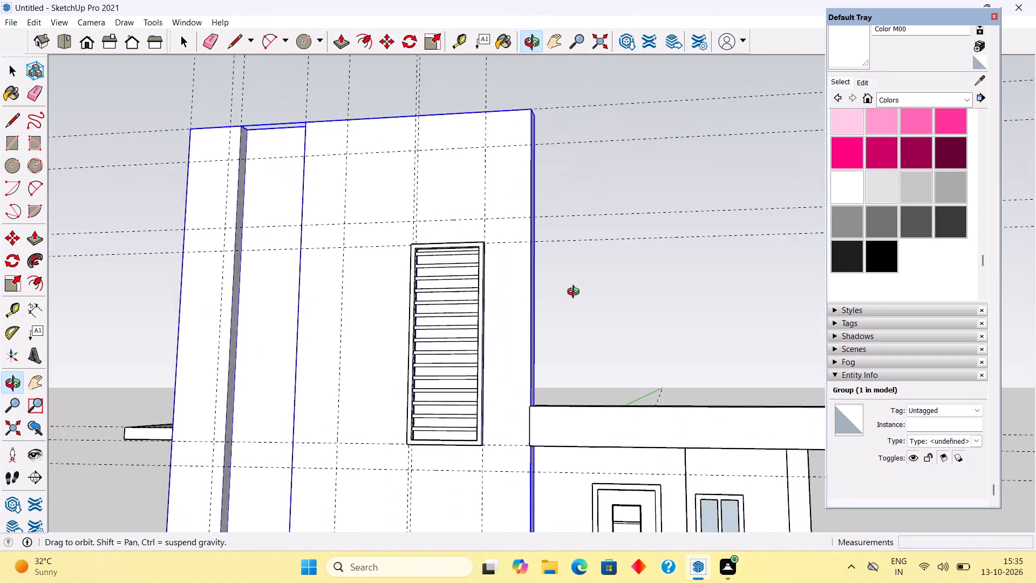
{"action": "middle_click_drag", "start_coordinate": [576, 293], "coordinate": [604, 345]}
Select the 15 visible horizontal rods inside the frame and make them one group.
{"action": "key", "text": "space"}
{"action": "scroll", "coordinate": [446, 291], "scroll_direction": "up", "scroll_amount": 4}
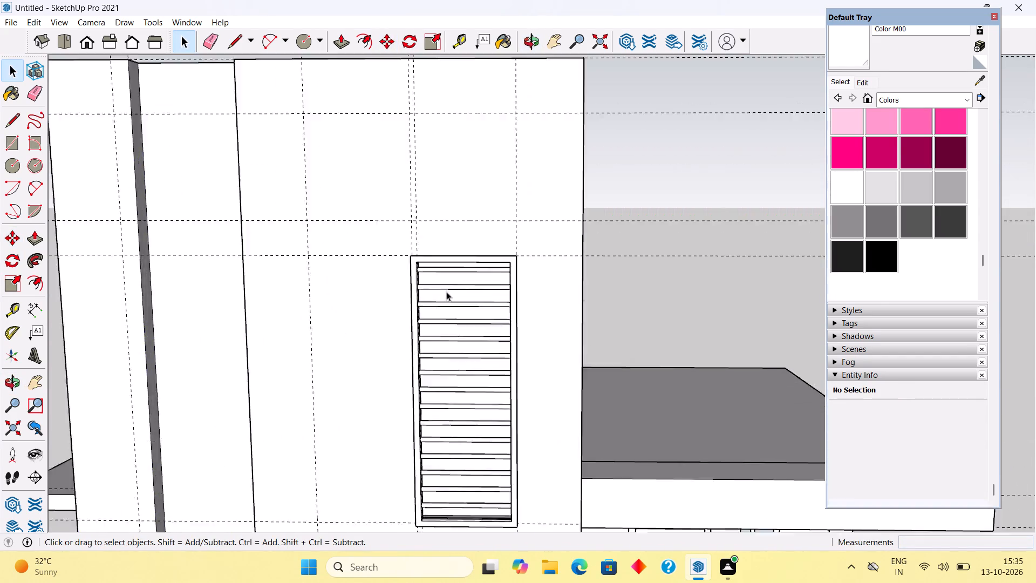
{"action": "scroll", "coordinate": [446, 291], "scroll_direction": "up", "scroll_amount": 11}
{"action": "left_click", "coordinate": [436, 246]}
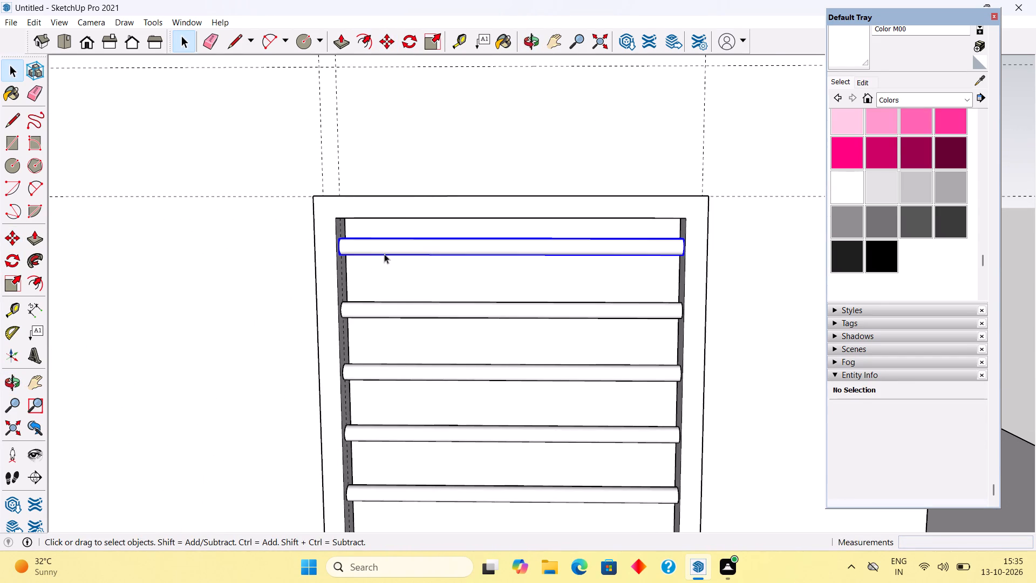
{"action": "left_click", "coordinate": [407, 315]}
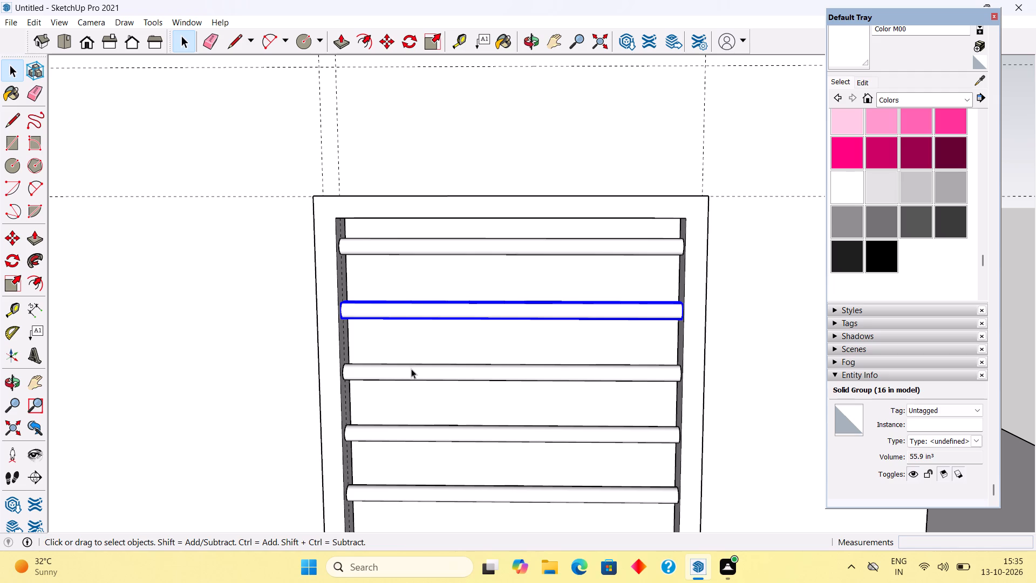
{"action": "left_click", "coordinate": [424, 244], "text": "shift"}
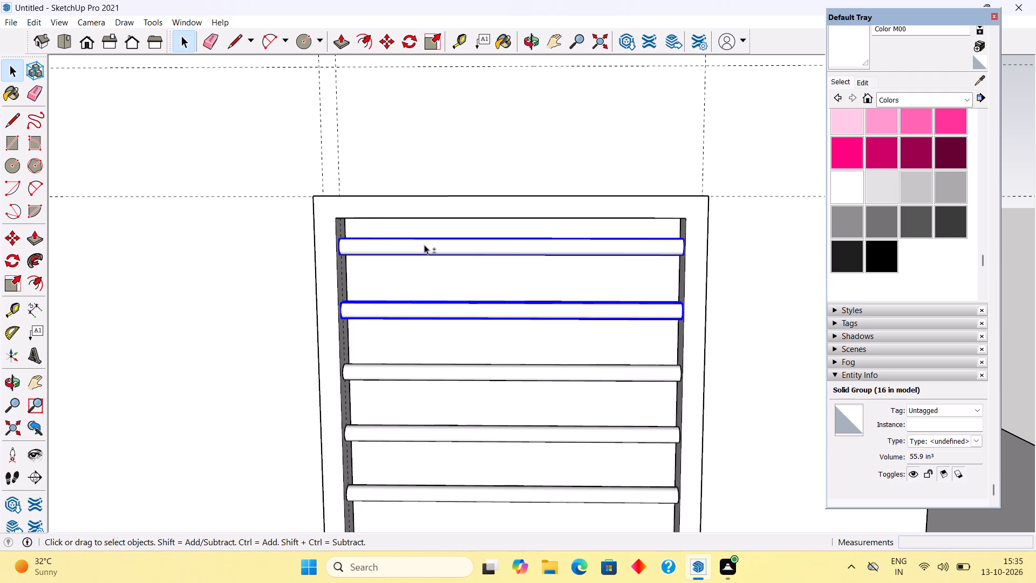
{"action": "scroll", "coordinate": [424, 245], "scroll_direction": "down", "scroll_amount": 12, "text": "shift"}
{"action": "scroll", "coordinate": [462, 220], "scroll_direction": "down", "scroll_amount": 5, "text": "shift"}
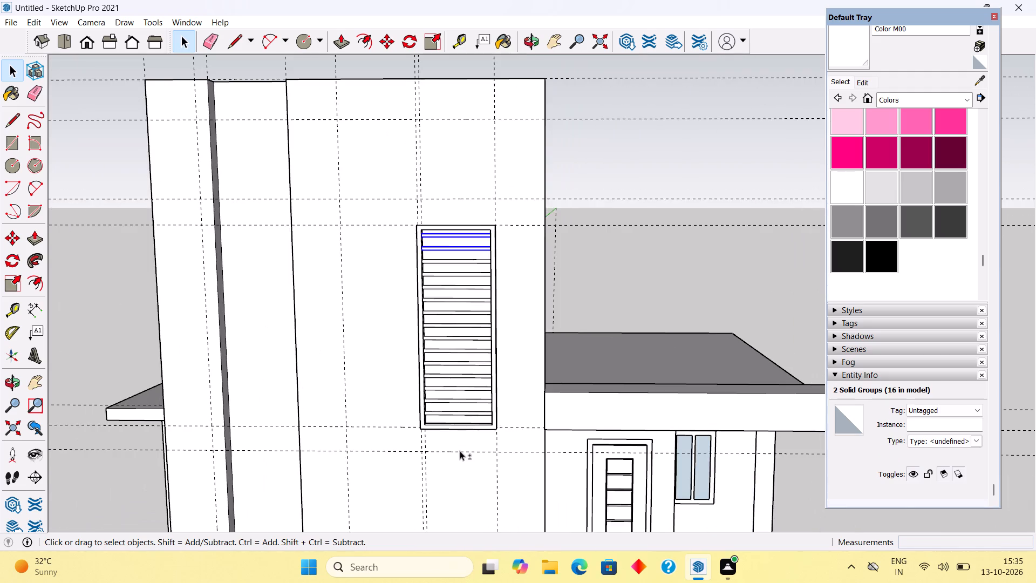
{"action": "scroll", "coordinate": [460, 451], "scroll_direction": "up", "scroll_amount": 6, "text": "shift"}
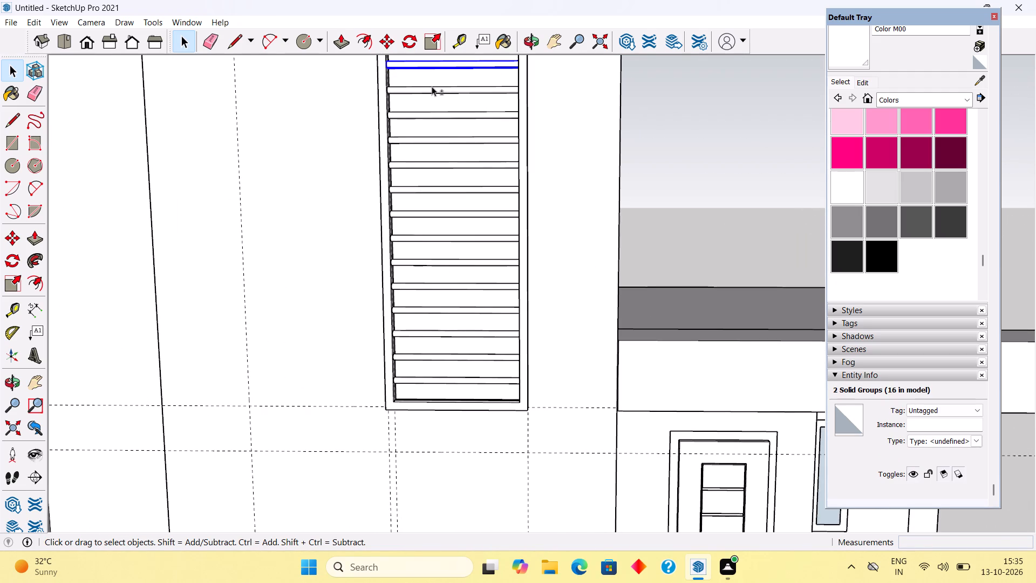
{"action": "left_click", "coordinate": [435, 93], "text": "shift"}
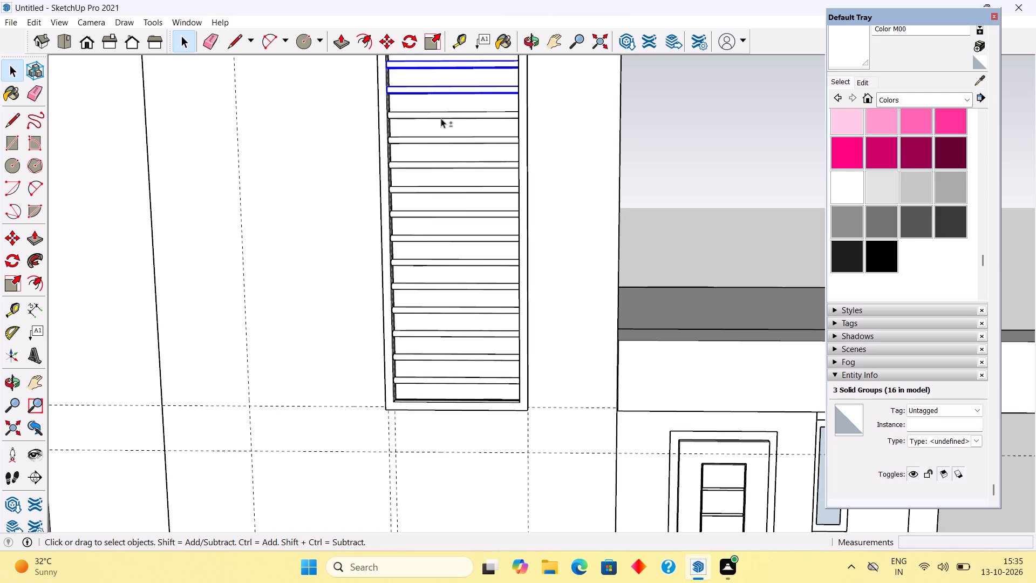
{"action": "left_click", "coordinate": [442, 117], "text": "shift"}
{"action": "left_click", "coordinate": [447, 140], "text": "shift"}
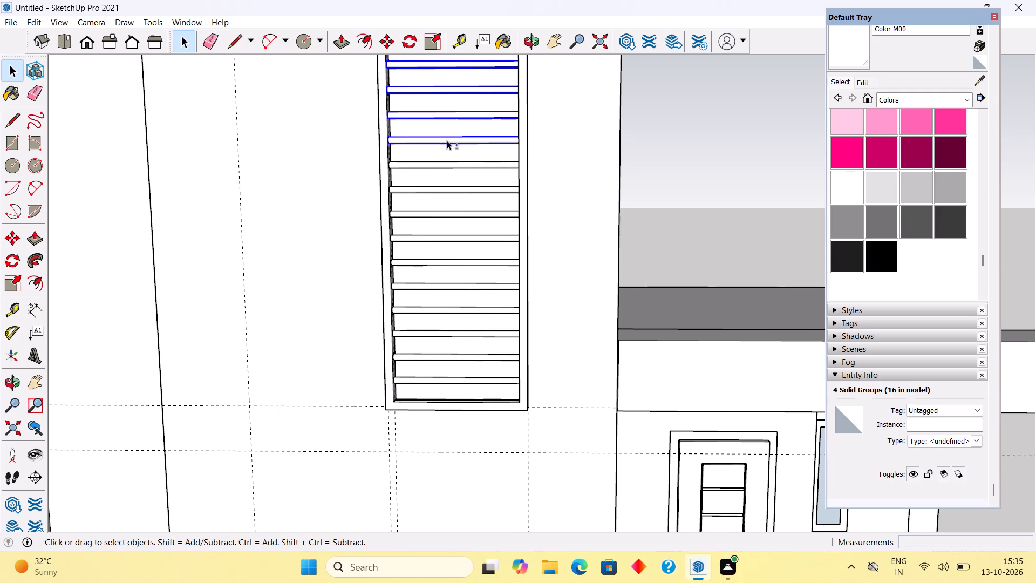
{"action": "left_click", "coordinate": [448, 165], "text": "shift"}
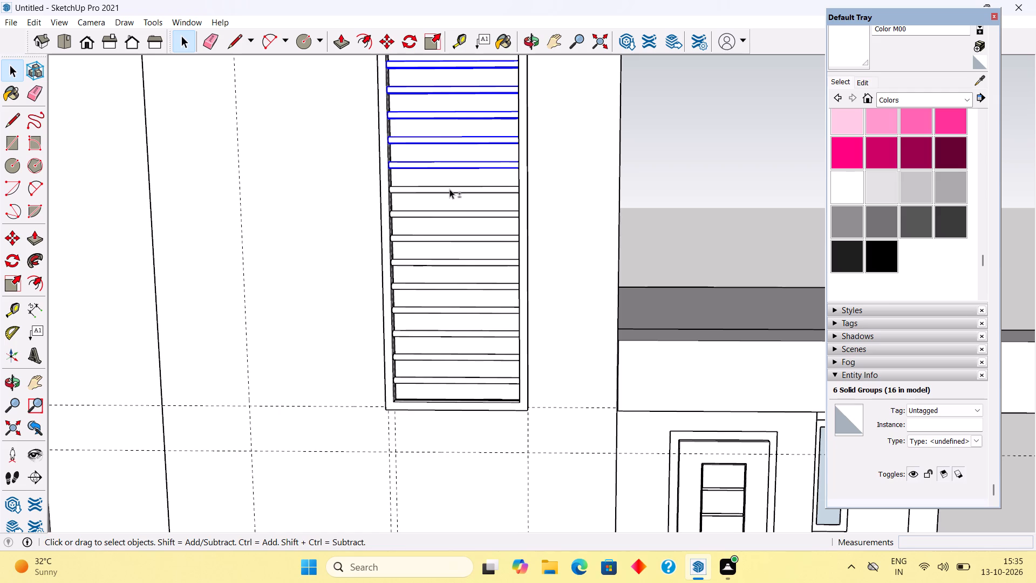
{"action": "left_click", "coordinate": [449, 189], "text": "shift"}
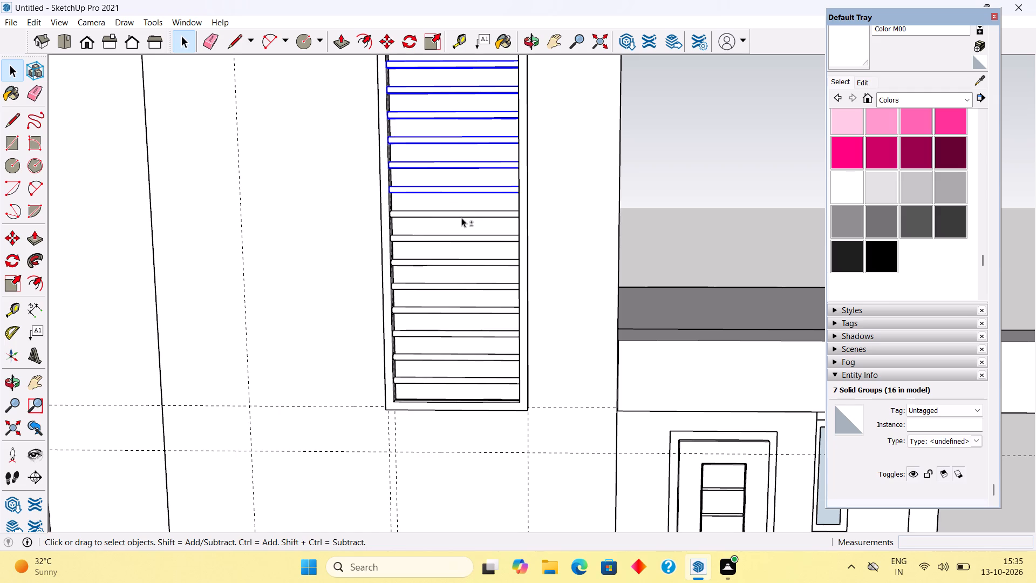
{"action": "left_click", "coordinate": [462, 214], "text": "shift"}
{"action": "left_click", "coordinate": [466, 238], "text": "shift"}
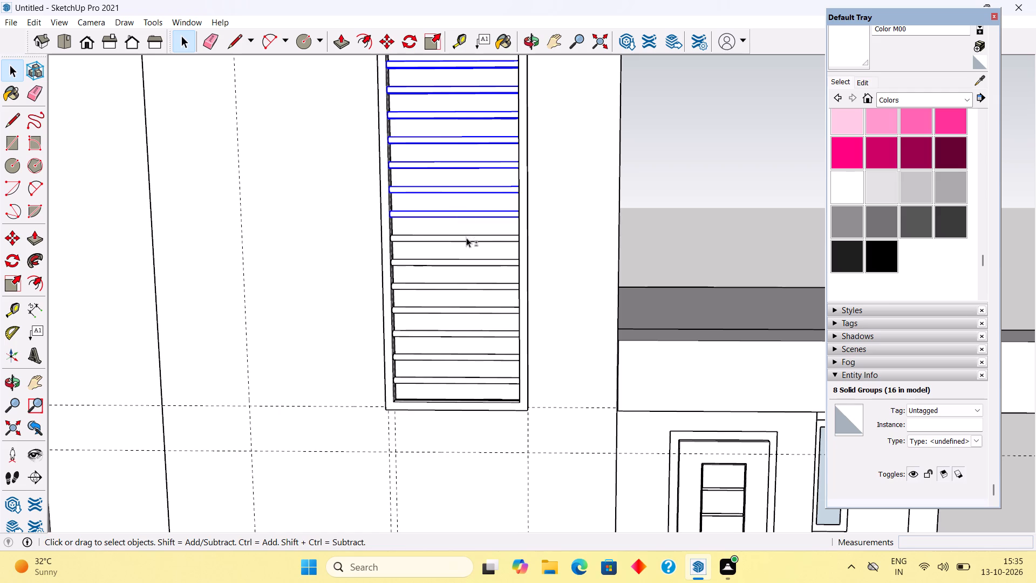
{"action": "left_click", "coordinate": [471, 265], "text": "shift"}
{"action": "left_click", "coordinate": [470, 286], "text": "shift"}
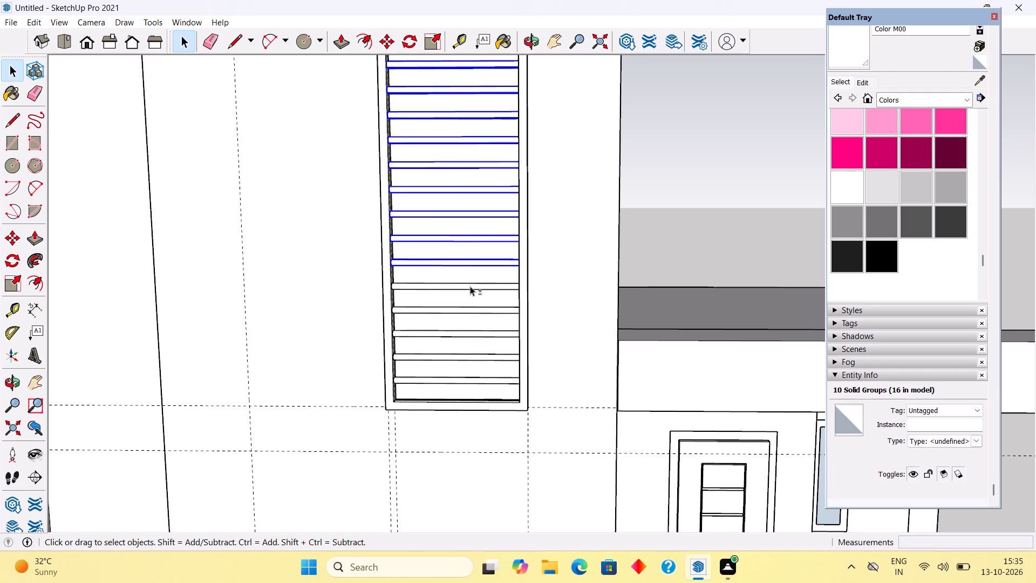
{"action": "left_click", "coordinate": [473, 311], "text": "shift"}
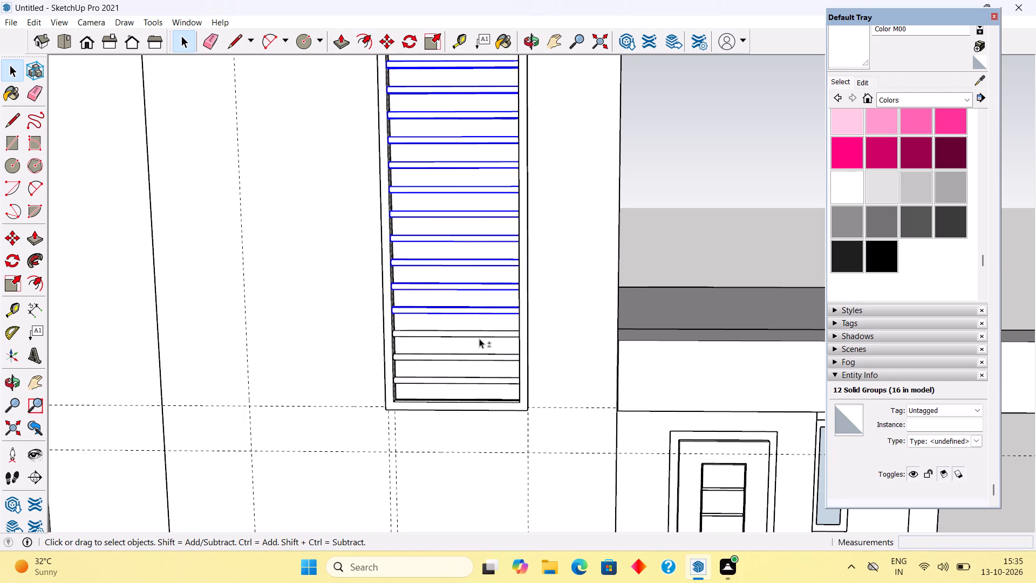
{"action": "left_click", "coordinate": [479, 333], "text": "shift"}
{"action": "left_click", "coordinate": [482, 358], "text": "shift"}
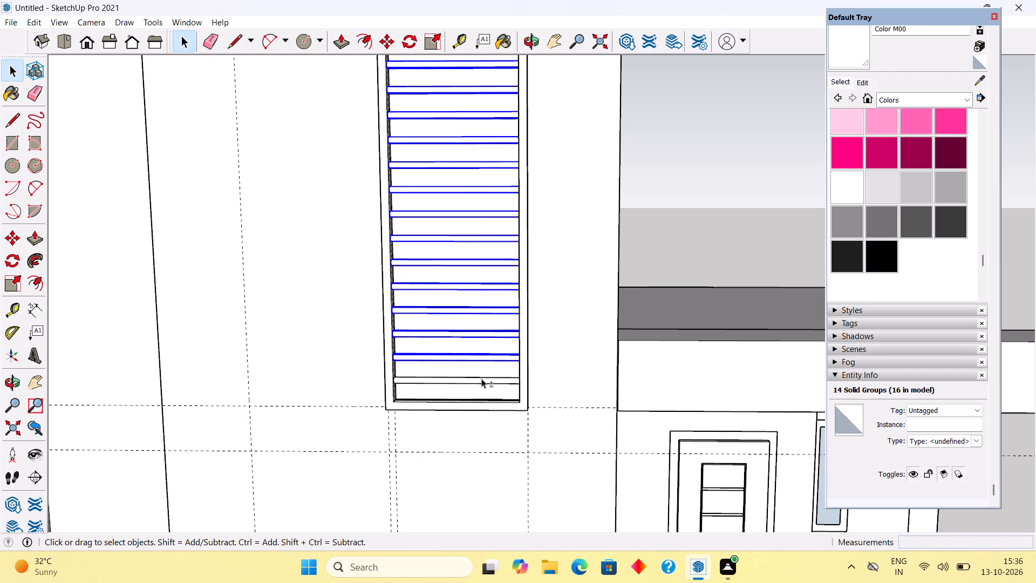
{"action": "left_click", "coordinate": [481, 378], "text": "shift"}
{"action": "right_click", "coordinate": [482, 380], "text": "shift"}
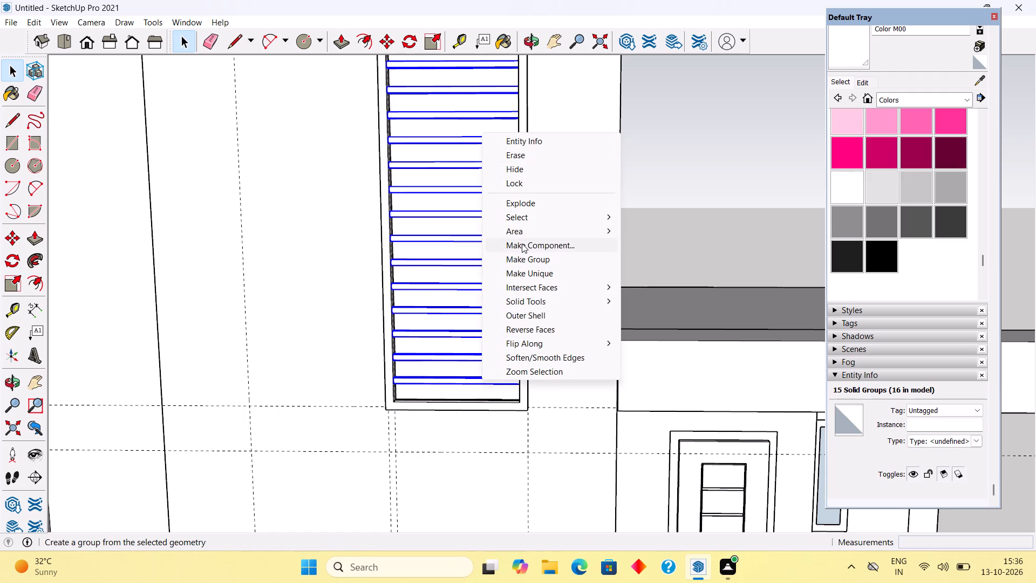
{"action": "left_click", "coordinate": [524, 265], "text": "shift"}
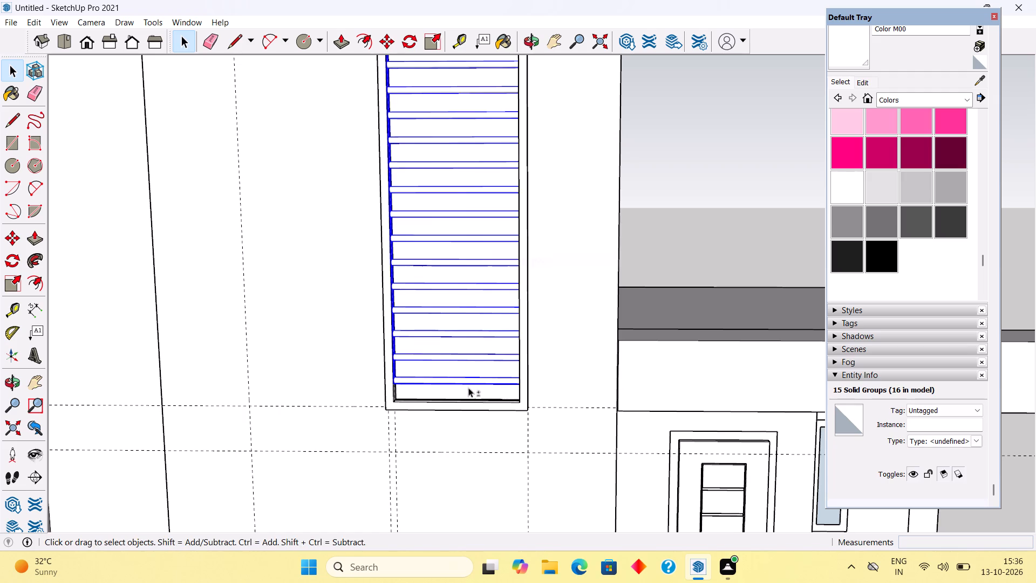
{"action": "middle_click_drag", "start_coordinate": [355, 406], "coordinate": [262, 390], "text": "shift"}
{"action": "scroll", "coordinate": [303, 347], "scroll_direction": "up", "scroll_amount": 5, "text": "shift"}
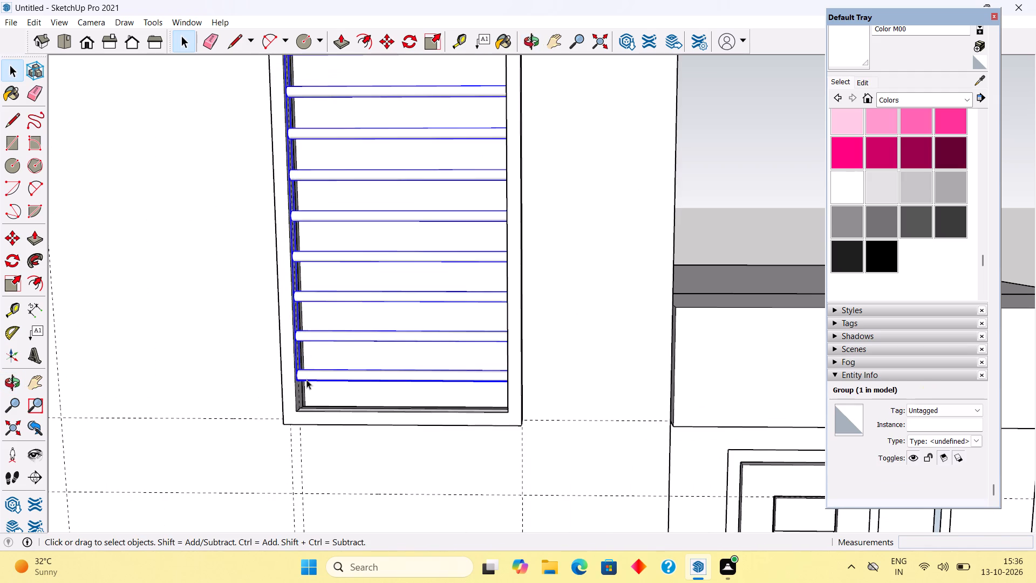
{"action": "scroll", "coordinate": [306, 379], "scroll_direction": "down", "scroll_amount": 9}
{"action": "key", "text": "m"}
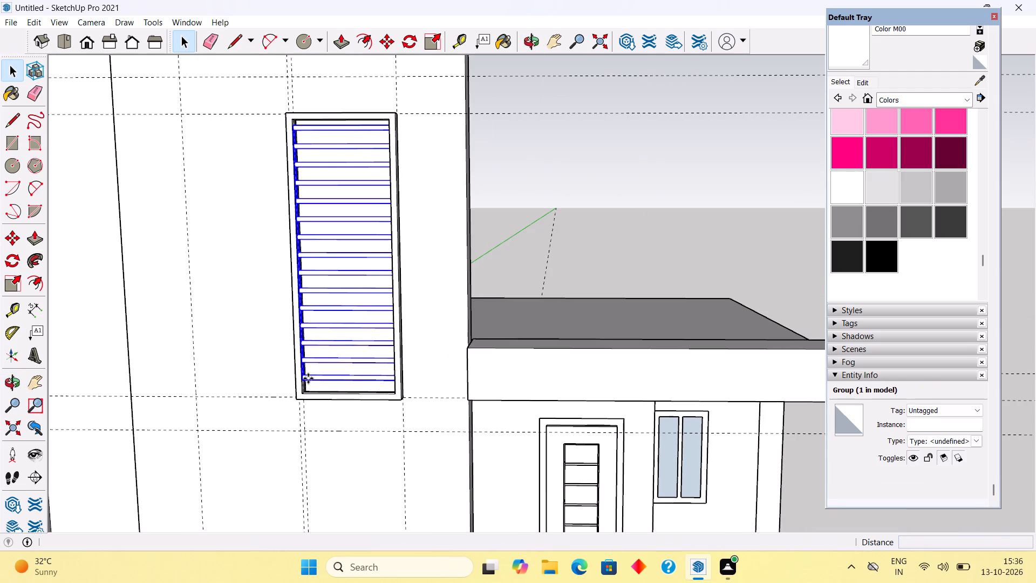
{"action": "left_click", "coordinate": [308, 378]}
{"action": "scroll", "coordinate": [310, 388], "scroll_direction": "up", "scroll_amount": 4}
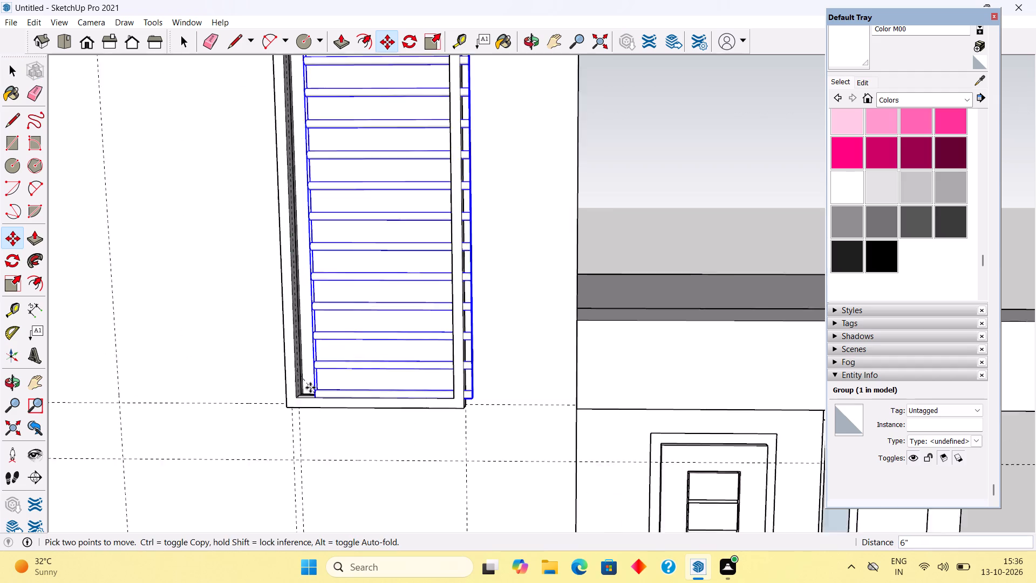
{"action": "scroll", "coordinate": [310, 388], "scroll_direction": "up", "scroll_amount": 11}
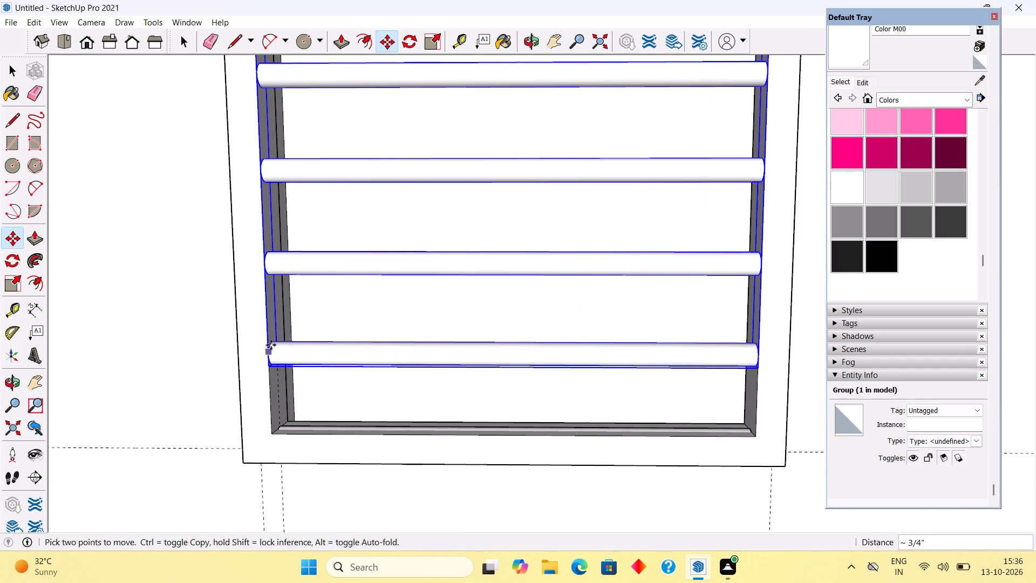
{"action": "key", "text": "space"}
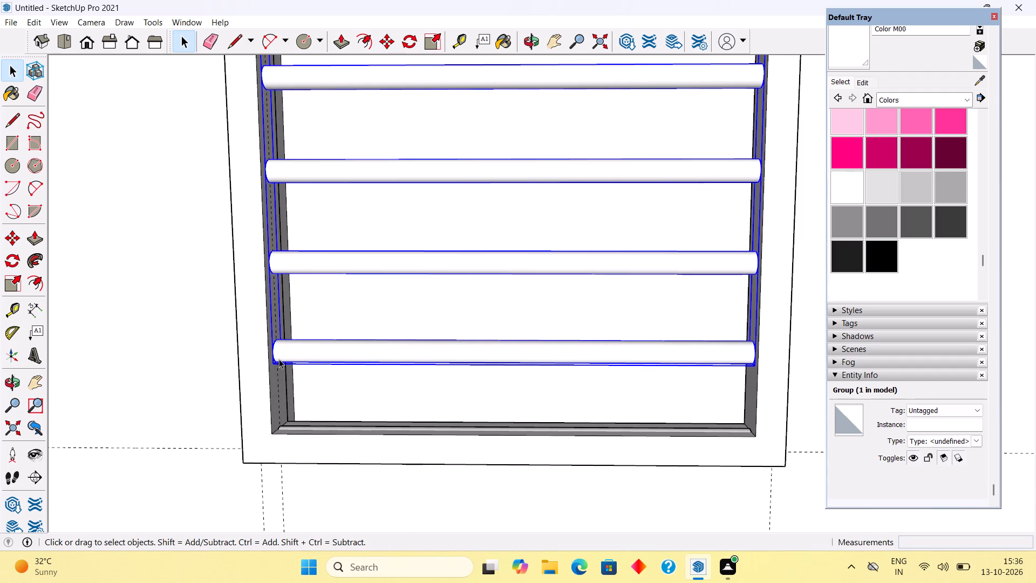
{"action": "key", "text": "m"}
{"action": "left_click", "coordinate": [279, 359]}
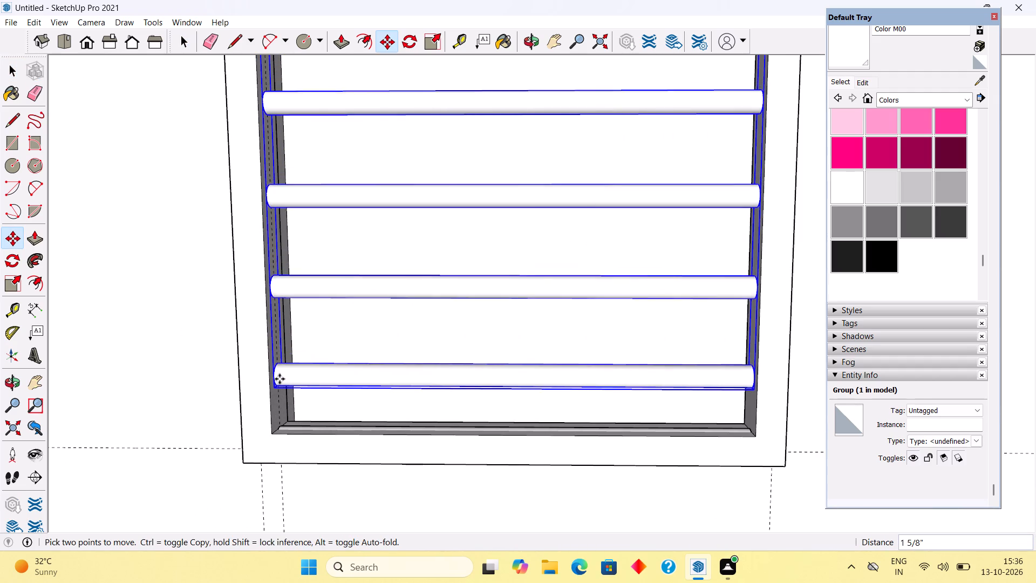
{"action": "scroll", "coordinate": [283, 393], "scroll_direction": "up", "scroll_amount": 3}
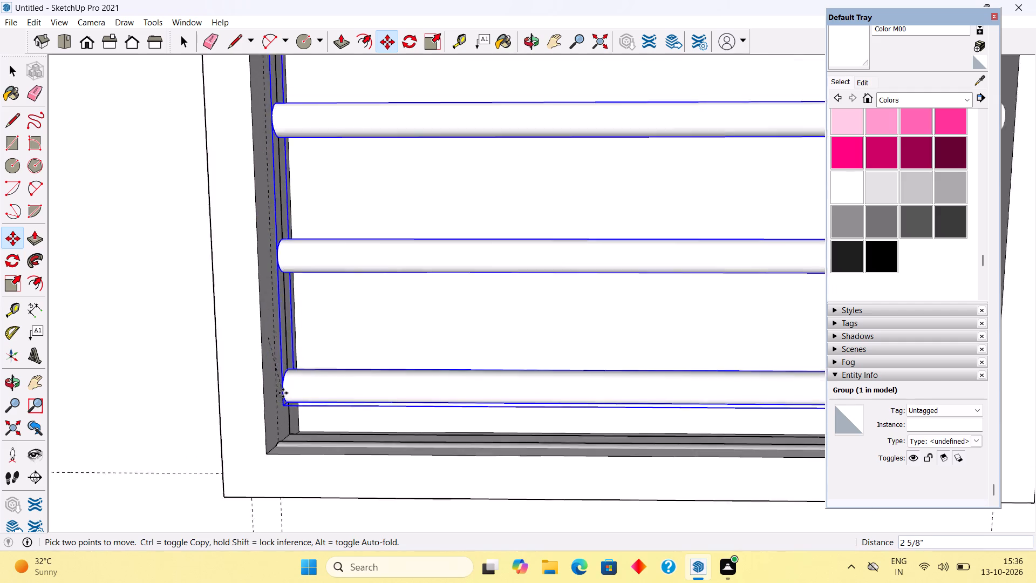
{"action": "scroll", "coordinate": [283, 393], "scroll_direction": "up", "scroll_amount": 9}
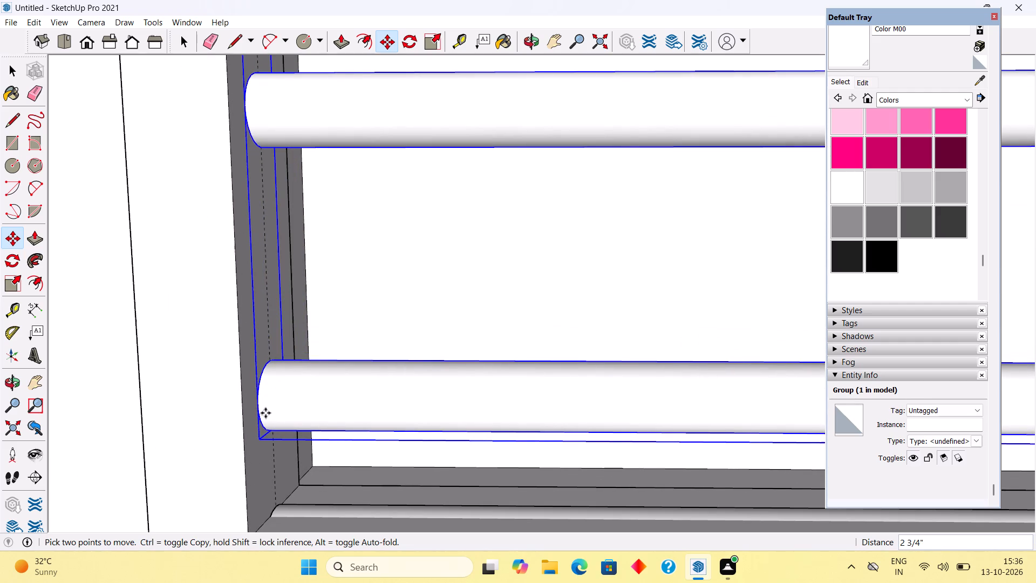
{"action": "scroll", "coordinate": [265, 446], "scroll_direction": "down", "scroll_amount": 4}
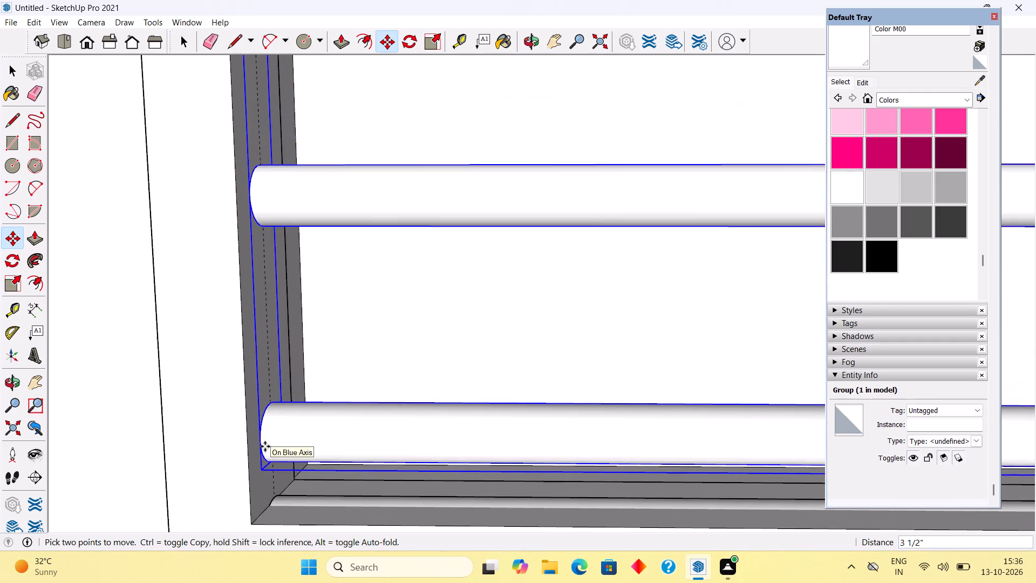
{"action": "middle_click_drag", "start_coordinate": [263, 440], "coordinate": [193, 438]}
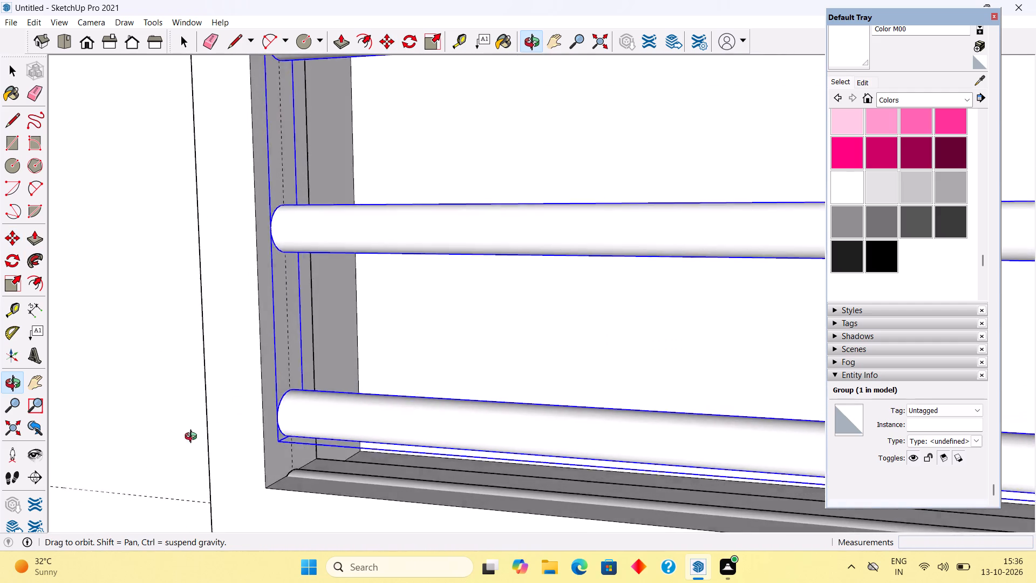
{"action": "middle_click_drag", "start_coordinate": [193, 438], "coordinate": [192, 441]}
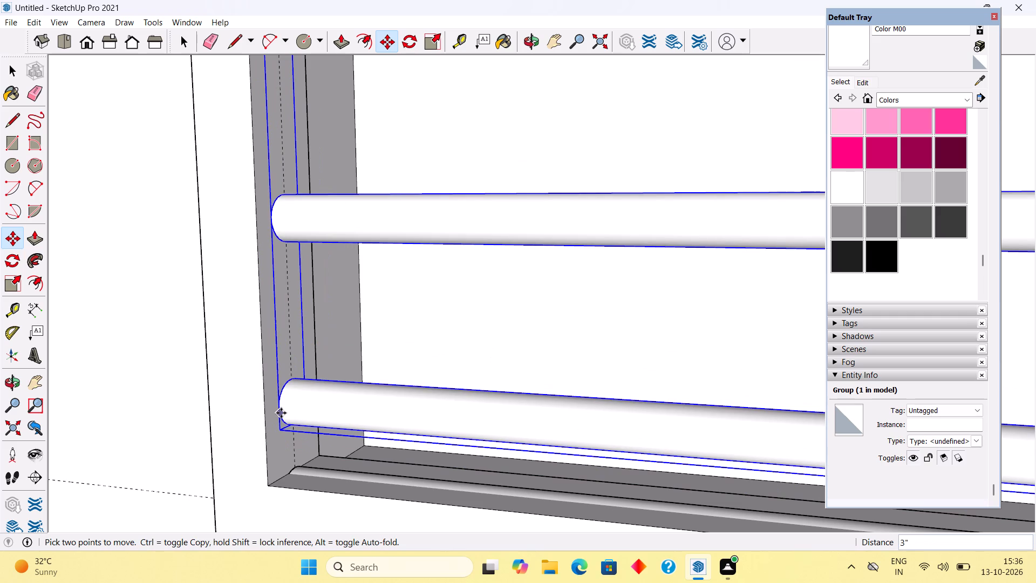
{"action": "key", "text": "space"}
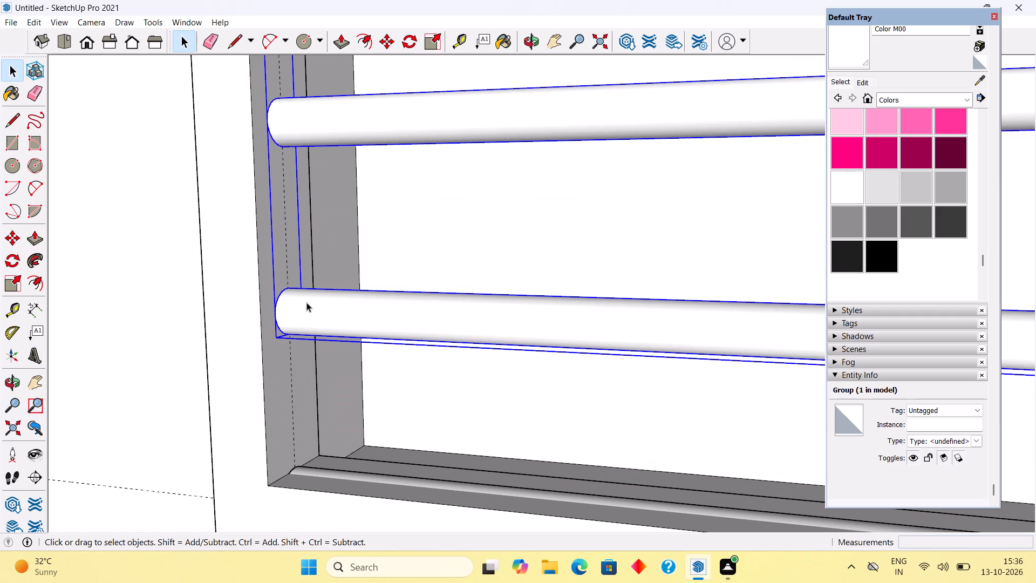
Move the grouped horizontal rods about 2" straight down along the blue axis inside the frame, and clear the selection.
{"action": "key", "text": "m"}
{"action": "left_click", "coordinate": [323, 316]}
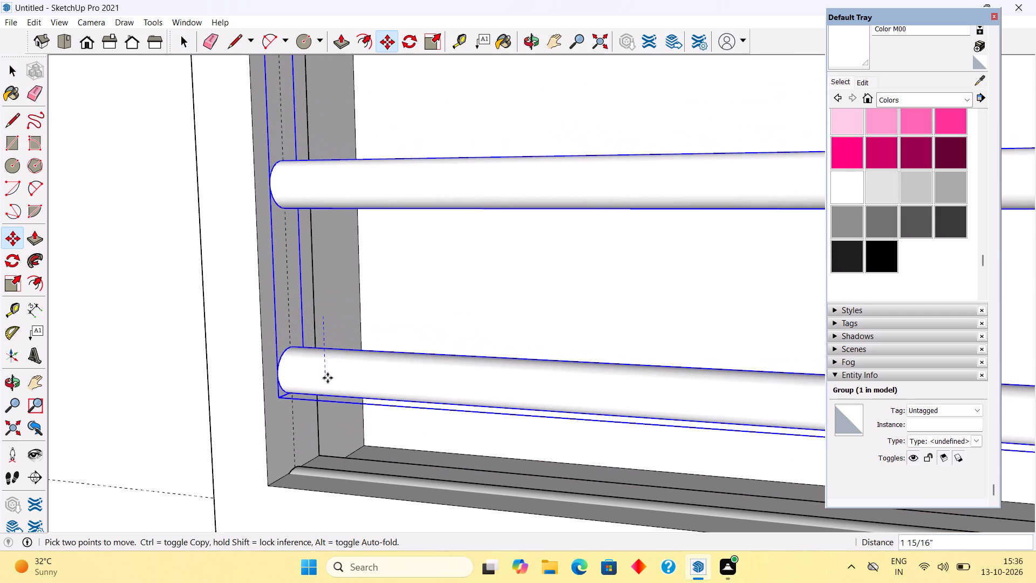
{"action": "left_click", "coordinate": [328, 378]}
{"action": "scroll", "coordinate": [321, 378], "scroll_direction": "down", "scroll_amount": 20}
{"action": "scroll", "coordinate": [301, 362], "scroll_direction": "down", "scroll_amount": 3}
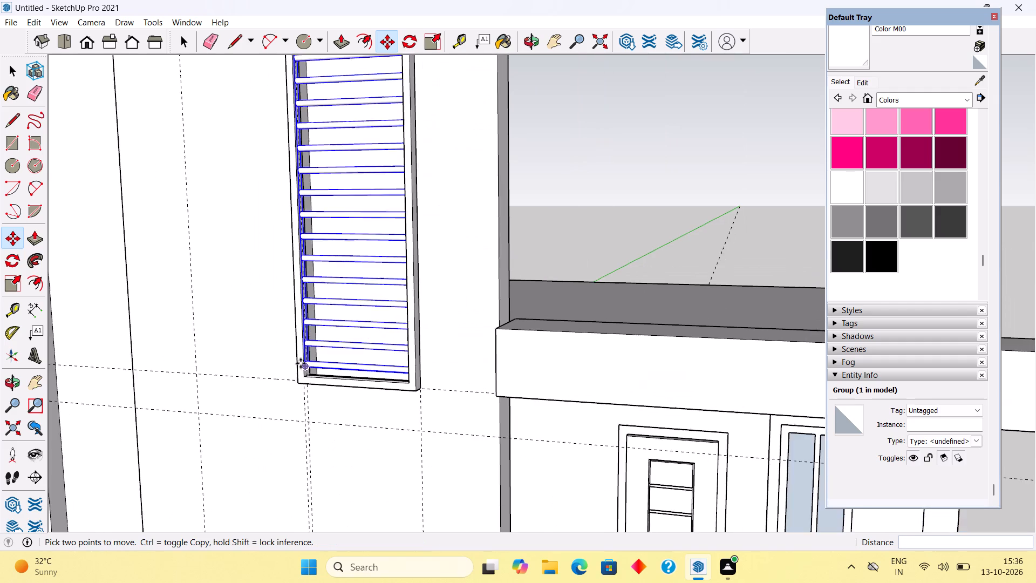
{"action": "scroll", "coordinate": [301, 363], "scroll_direction": "down", "scroll_amount": 6}
{"action": "middle_click_drag", "start_coordinate": [299, 349], "coordinate": [435, 334]}
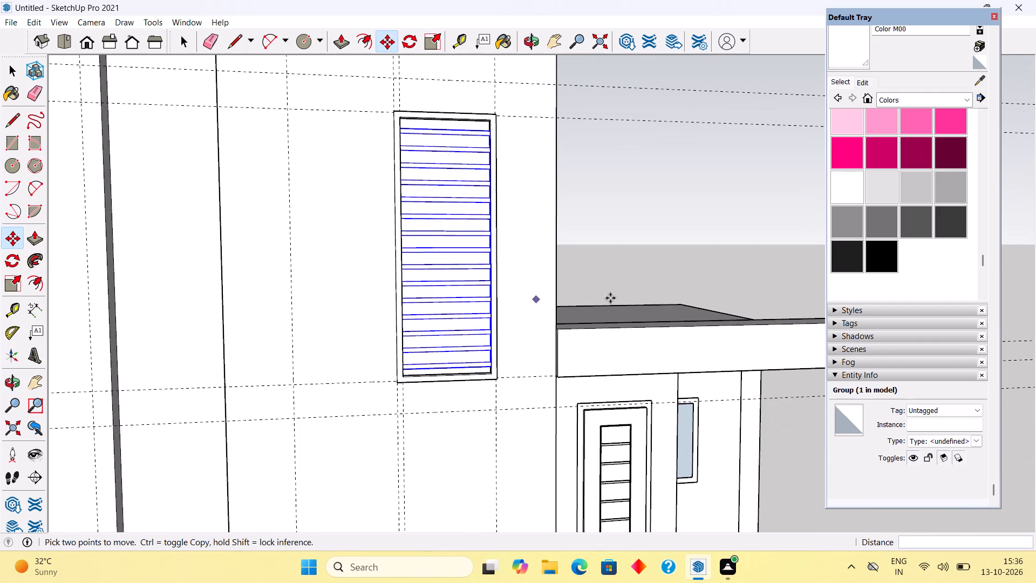
{"action": "key", "text": "space"}
{"action": "left_click", "coordinate": [640, 259]}
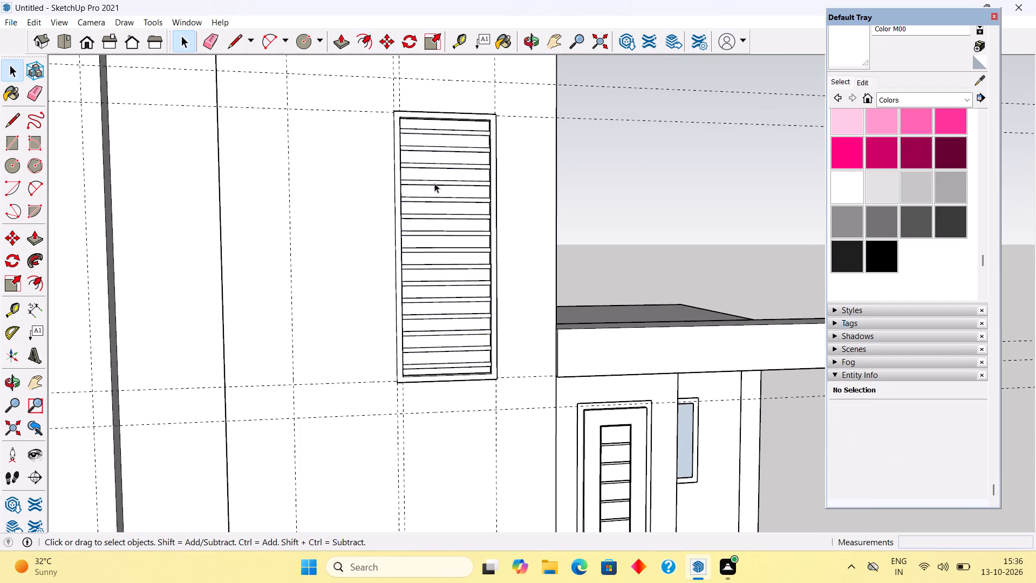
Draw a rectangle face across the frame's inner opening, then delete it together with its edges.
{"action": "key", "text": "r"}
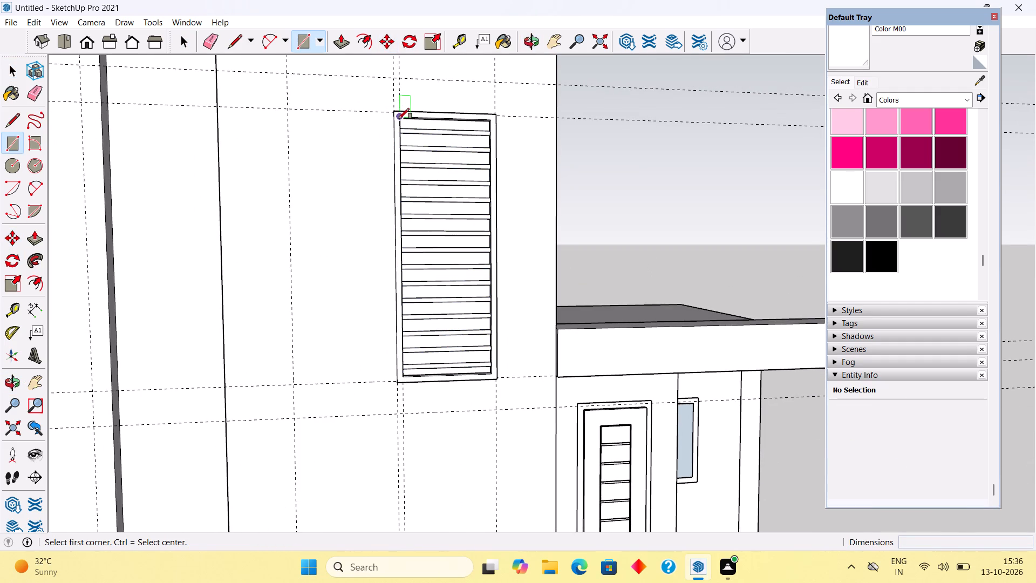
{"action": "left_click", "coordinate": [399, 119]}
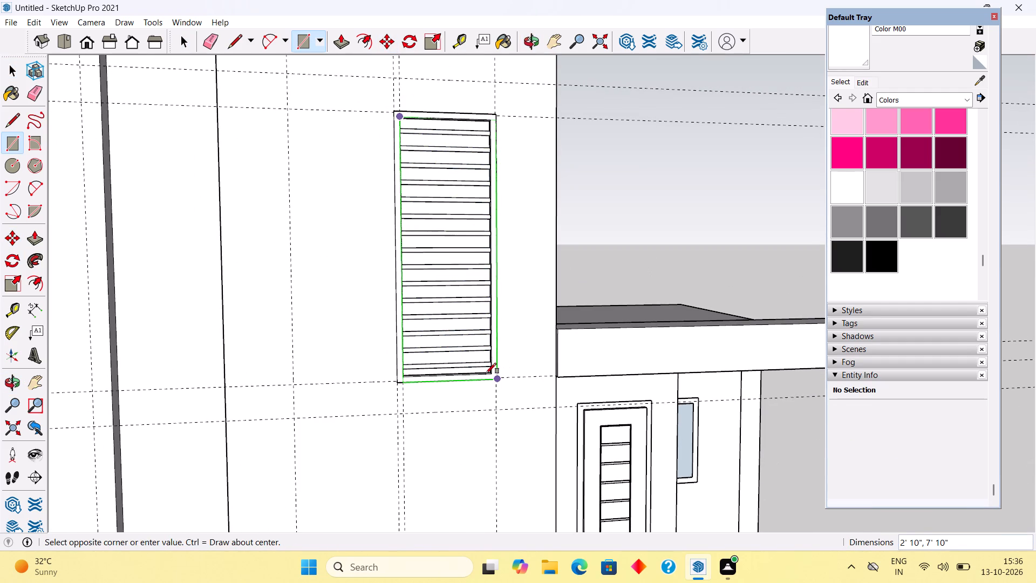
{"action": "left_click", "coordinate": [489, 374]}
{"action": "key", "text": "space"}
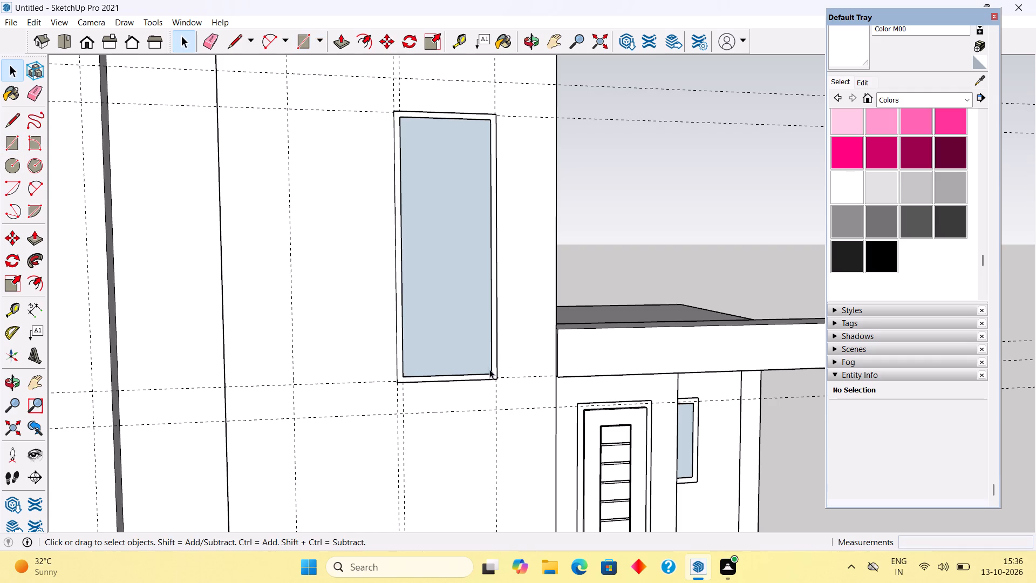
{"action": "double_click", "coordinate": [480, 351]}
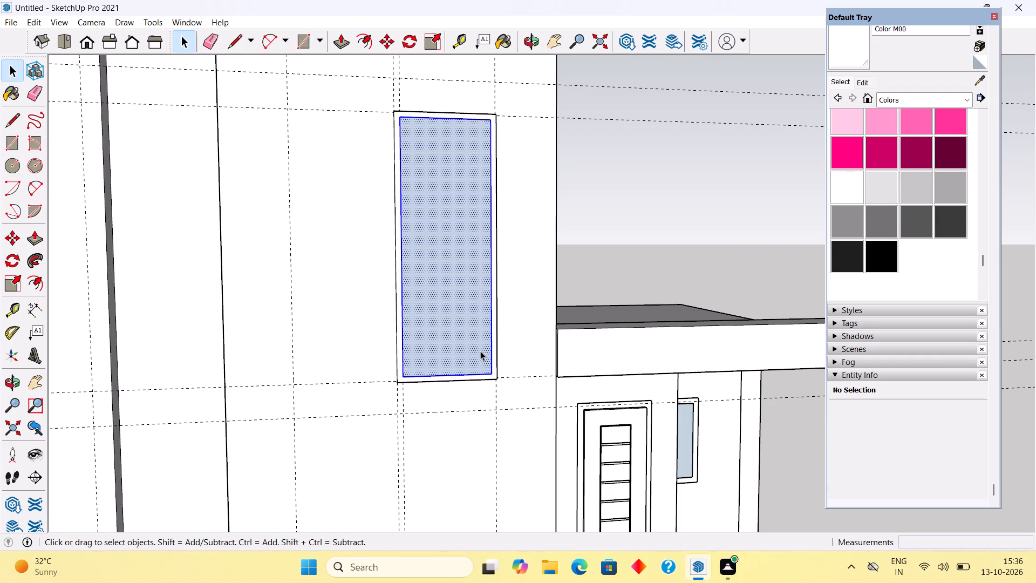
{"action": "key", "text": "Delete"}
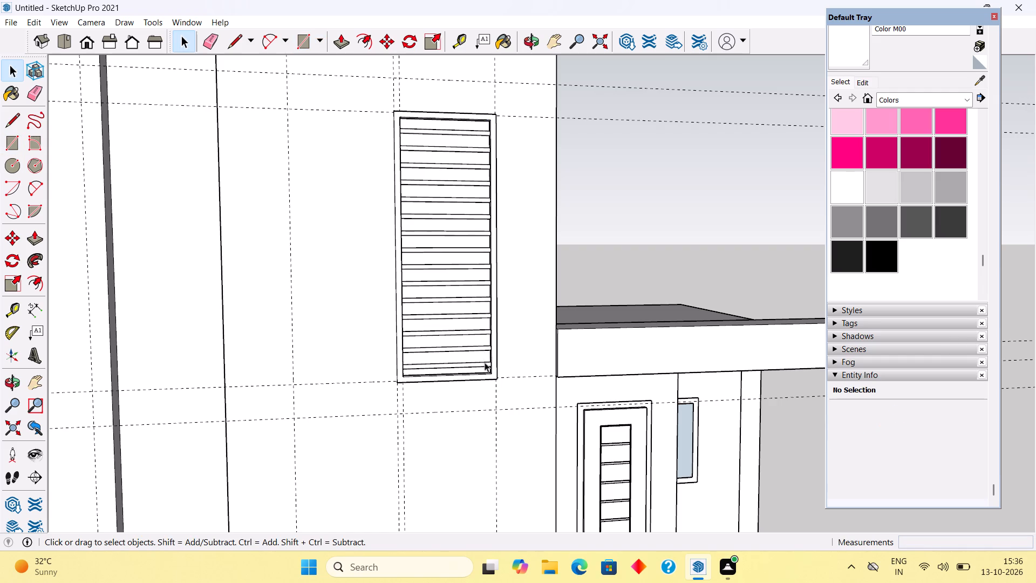
Select the rod group together with the surrounding frame and combine them into one group.
{"action": "scroll", "coordinate": [491, 353], "scroll_direction": "down", "scroll_amount": 1}
{"action": "middle_click_drag", "start_coordinate": [483, 364], "coordinate": [398, 411]}
{"action": "scroll", "coordinate": [382, 397], "scroll_direction": "up", "scroll_amount": 2}
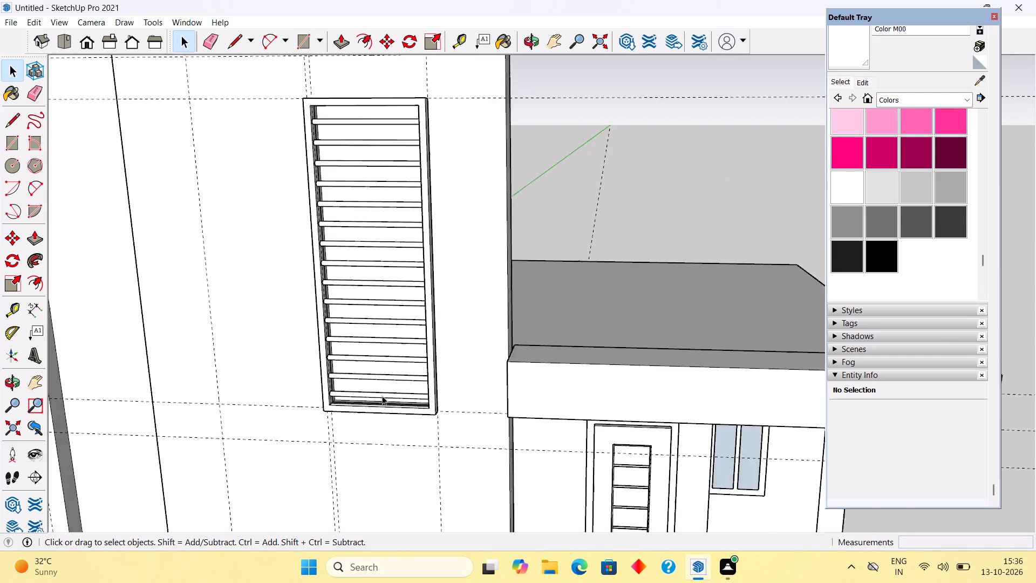
{"action": "scroll", "coordinate": [382, 396], "scroll_direction": "up", "scroll_amount": 3}
{"action": "left_click", "coordinate": [379, 398]}
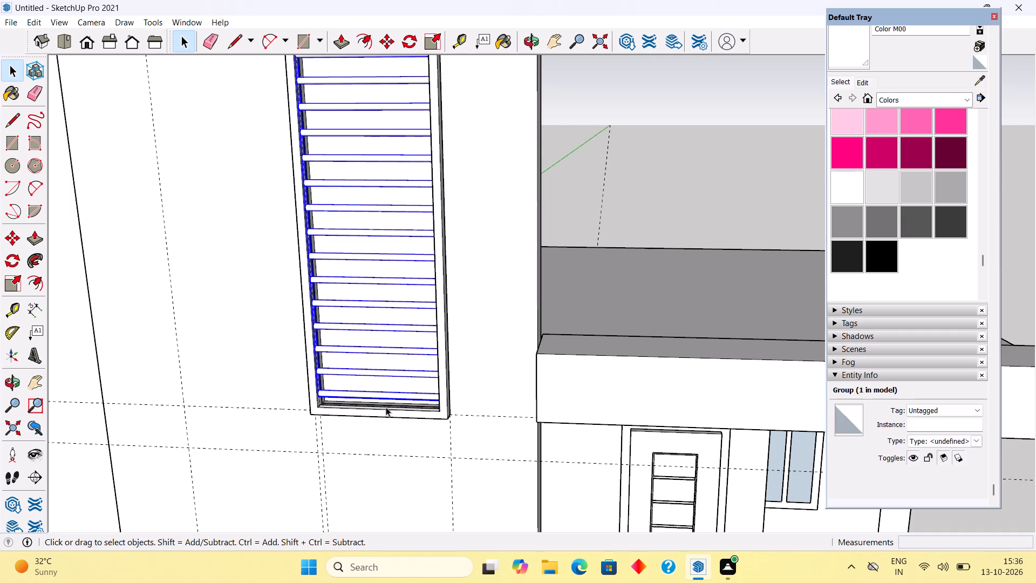
{"action": "left_click", "coordinate": [387, 411], "text": "ctrl"}
{"action": "right_click", "coordinate": [387, 411]}
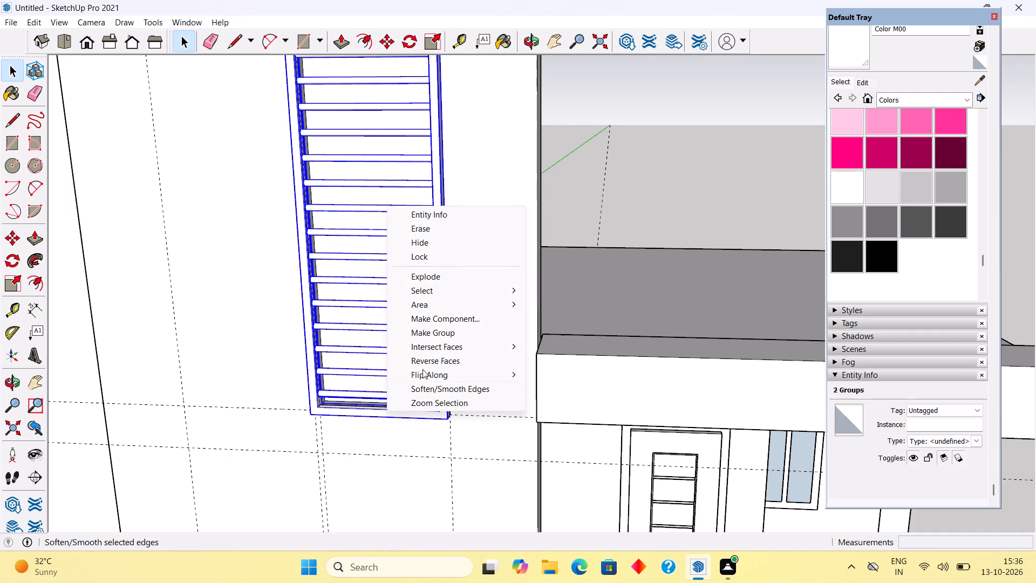
{"action": "left_click", "coordinate": [443, 330]}
Move the combined frame and rod group 3" back into the wall so its front corner meets the wall face.
{"action": "middle_click_drag", "start_coordinate": [458, 388], "coordinate": [301, 346]}
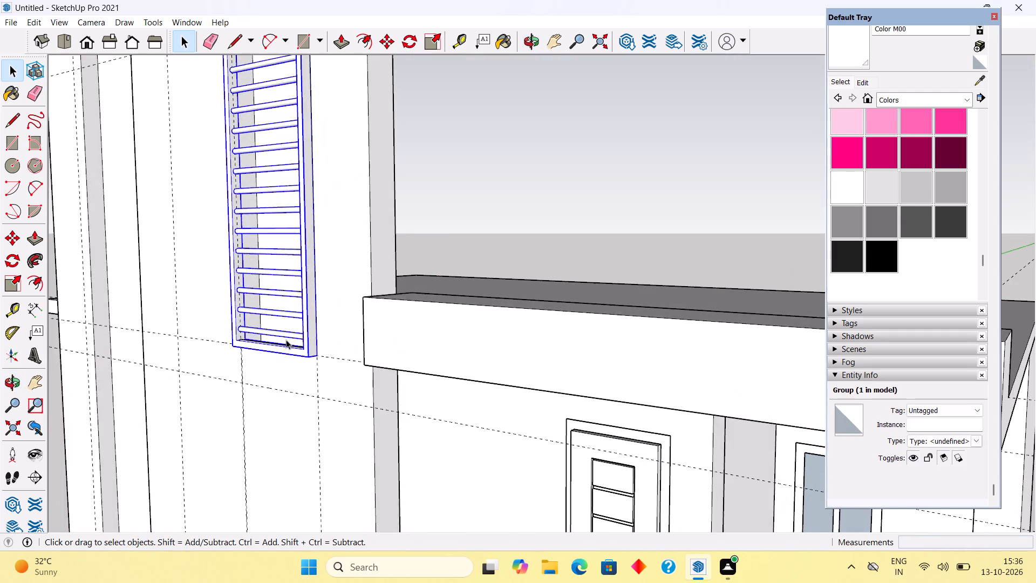
{"action": "scroll", "coordinate": [286, 340], "scroll_direction": "up", "scroll_amount": 9}
{"action": "key", "text": "m"}
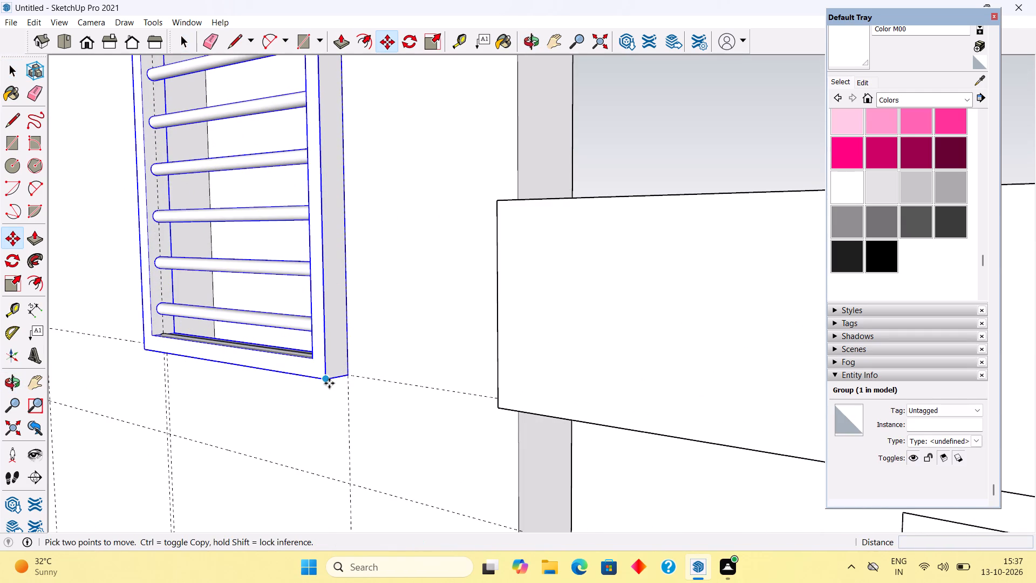
{"action": "left_click", "coordinate": [329, 383]}
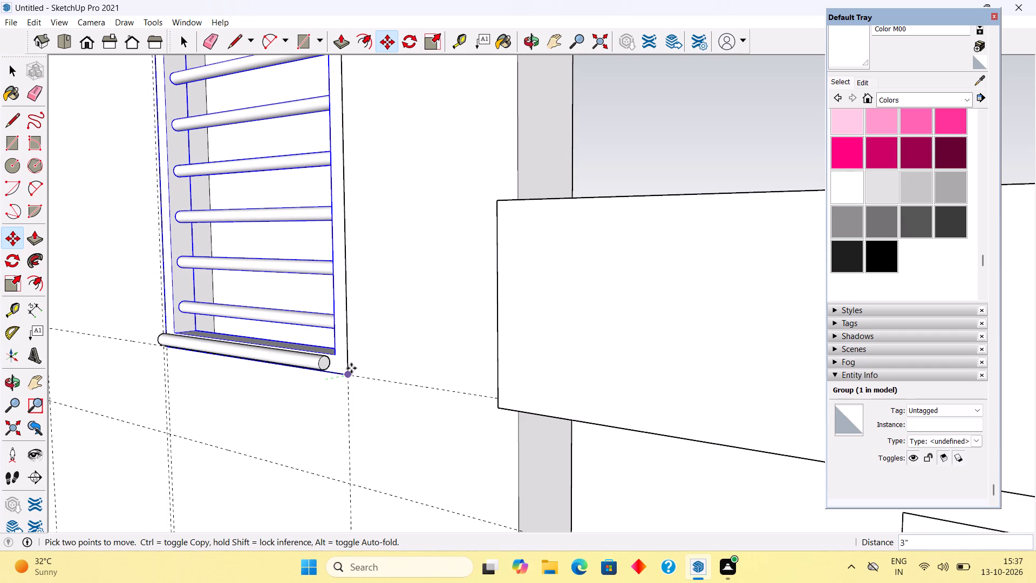
{"action": "left_click", "coordinate": [351, 368]}
{"action": "key", "text": "space"}
Delete the leftover single rod sticking out in front of the frame's bottom edge.
{"action": "left_click", "coordinate": [322, 364]}
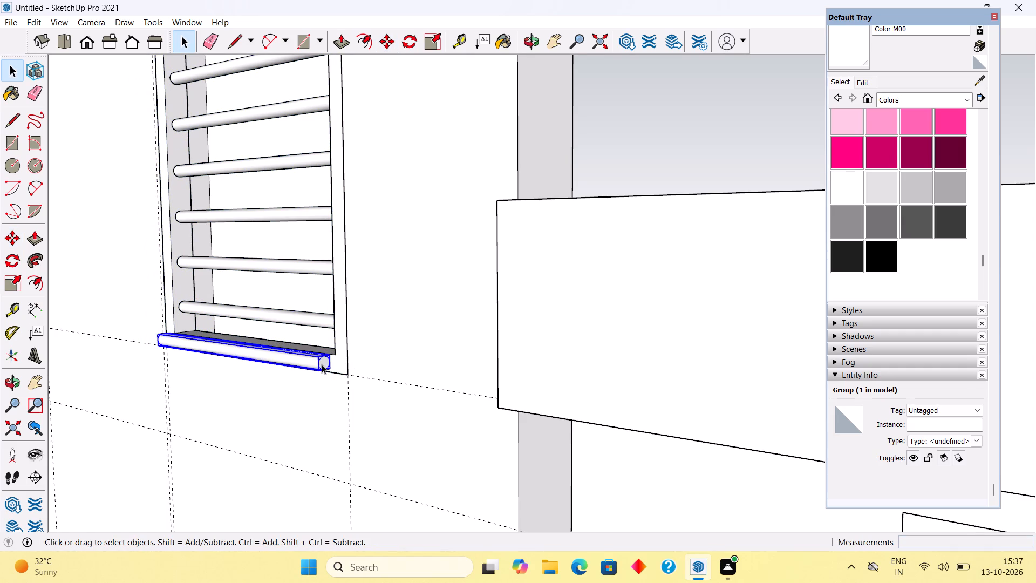
{"action": "key", "text": "Delete"}
Draw a 2' 8" by 7' 8" rectangle face between opposite inner corners of the recessed frame, covering the rods.
{"action": "scroll", "coordinate": [322, 364], "scroll_direction": "down", "scroll_amount": 14}
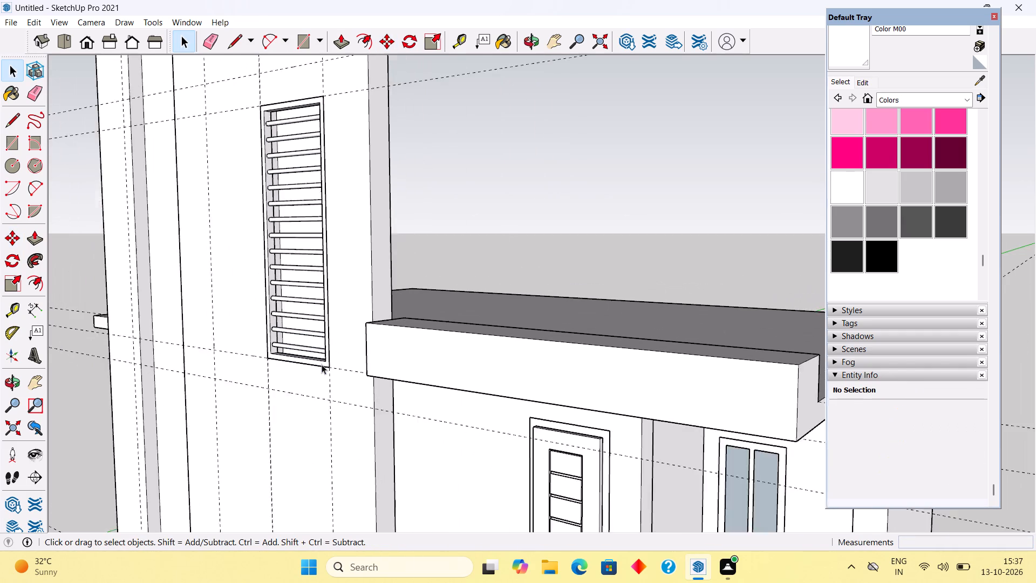
{"action": "scroll", "coordinate": [322, 364], "scroll_direction": "down", "scroll_amount": 1}
{"action": "middle_click_drag", "start_coordinate": [439, 413], "coordinate": [674, 456]}
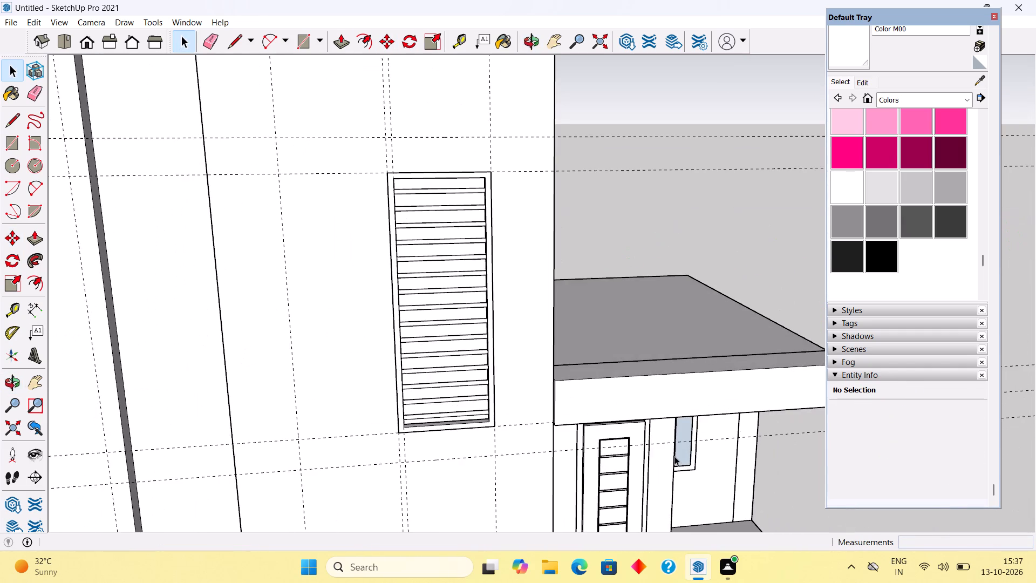
{"action": "scroll", "coordinate": [352, 409], "scroll_direction": "up", "scroll_amount": 5}
{"action": "scroll", "coordinate": [370, 418], "scroll_direction": "down", "scroll_amount": 7}
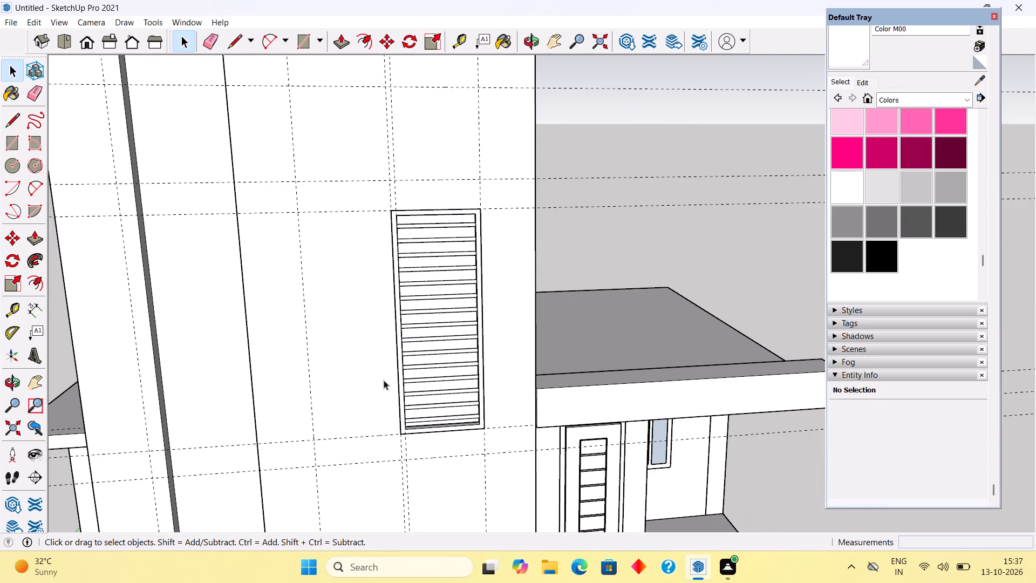
{"action": "key", "text": "r"}
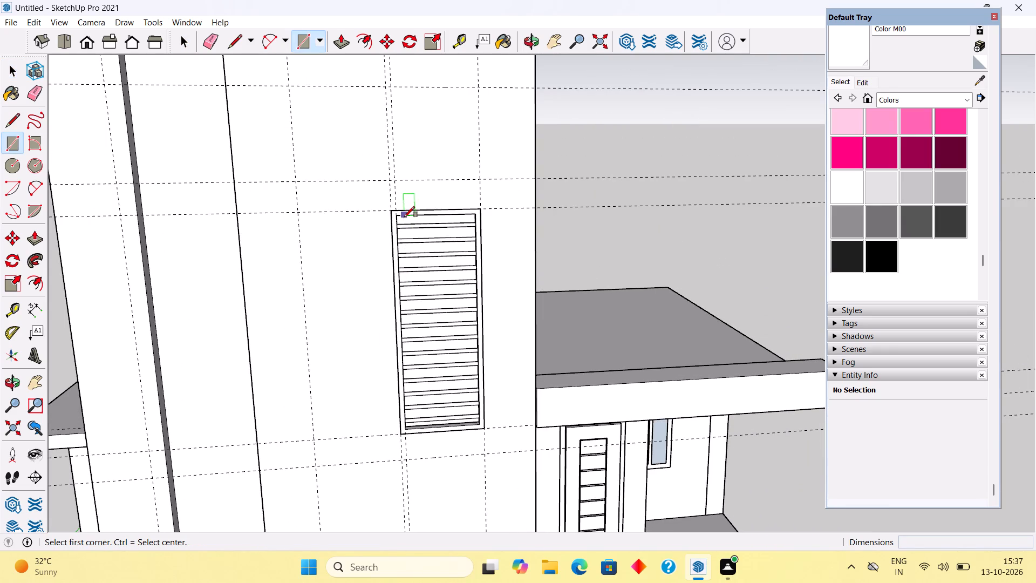
{"action": "left_click", "coordinate": [399, 217]}
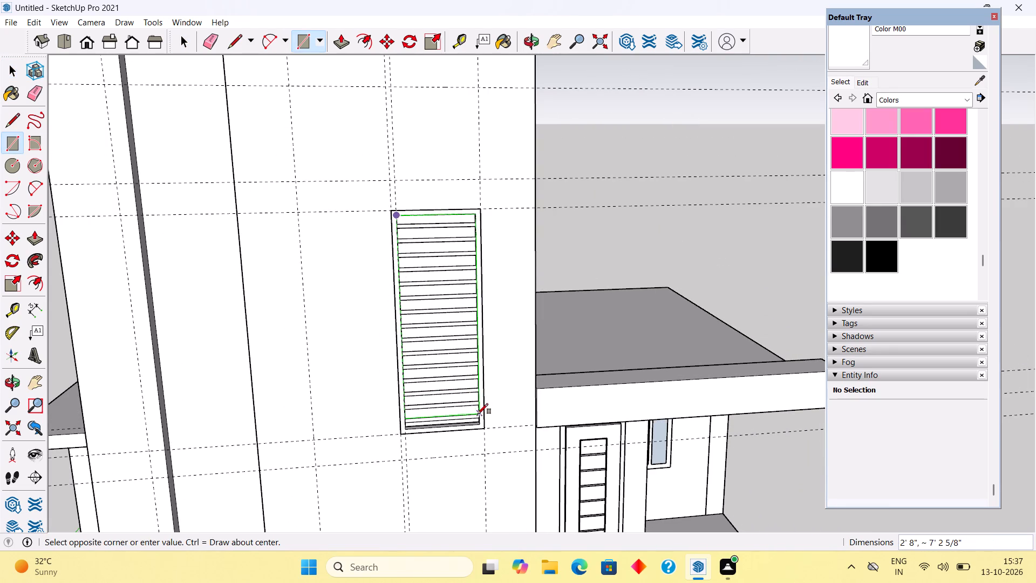
{"action": "left_click", "coordinate": [480, 425]}
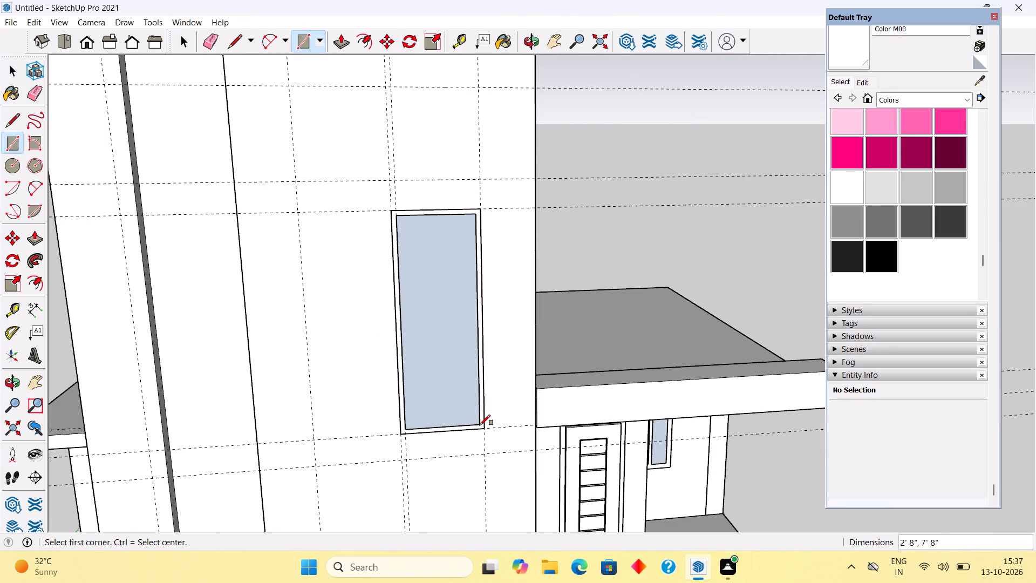
{"action": "key", "text": "space"}
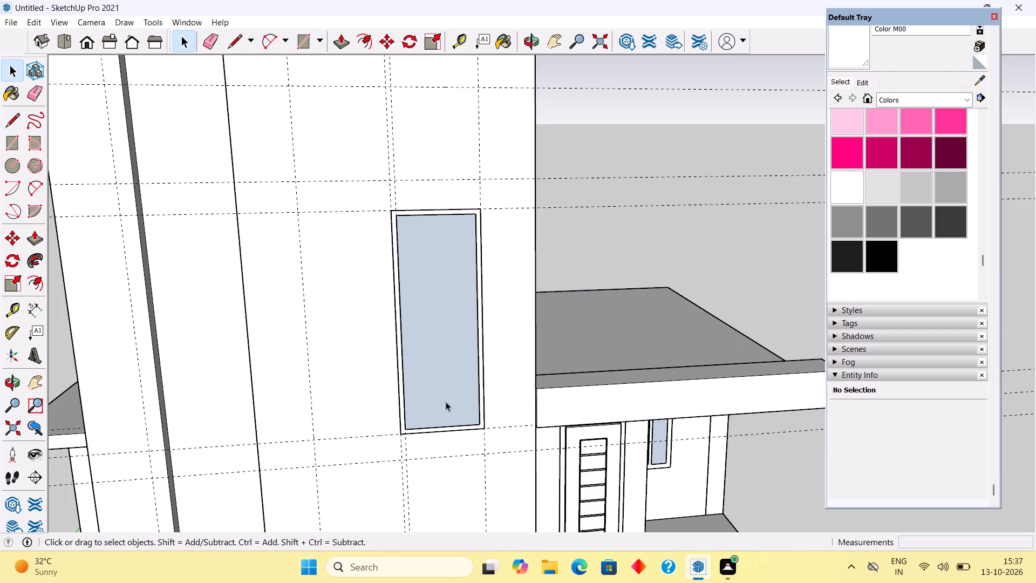
Make a group of the rectangle face covering the rods together with its edges.
{"action": "triple_click", "coordinate": [446, 402]}
{"action": "right_click", "coordinate": [446, 402]}
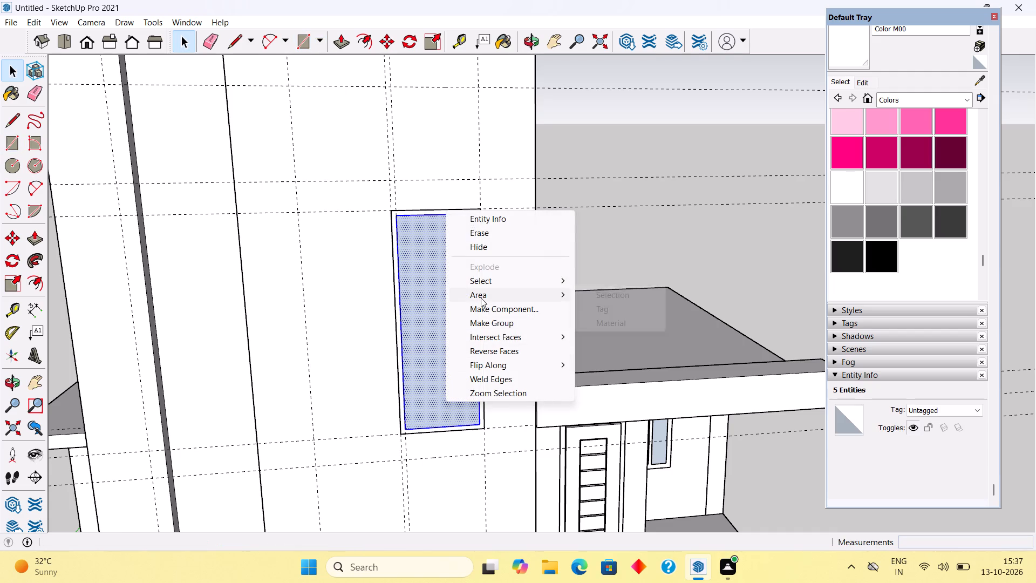
{"action": "left_click", "coordinate": [486, 320]}
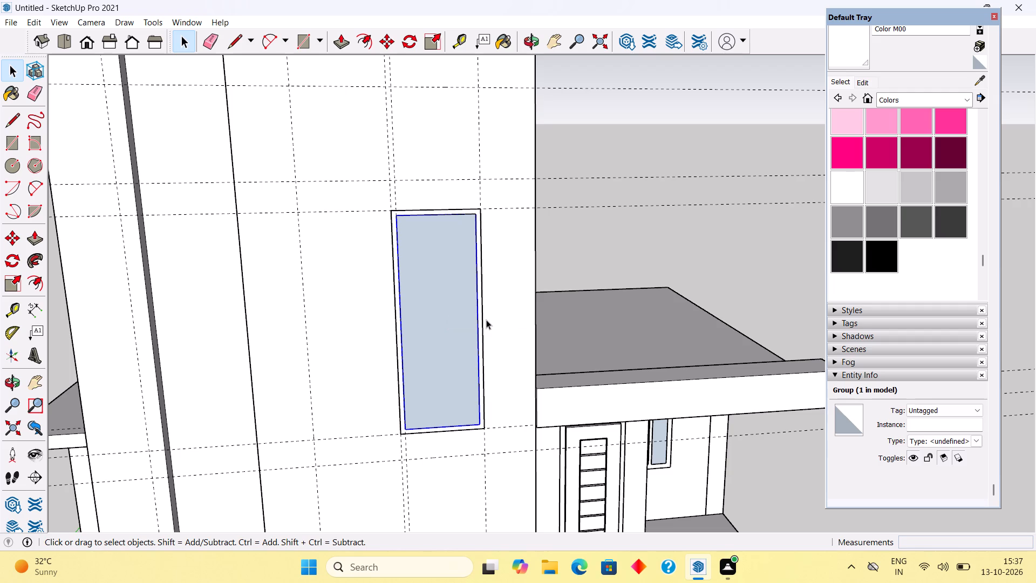
{"action": "scroll", "coordinate": [486, 320], "scroll_direction": "down", "scroll_amount": 6}
{"action": "left_click", "coordinate": [586, 283]}
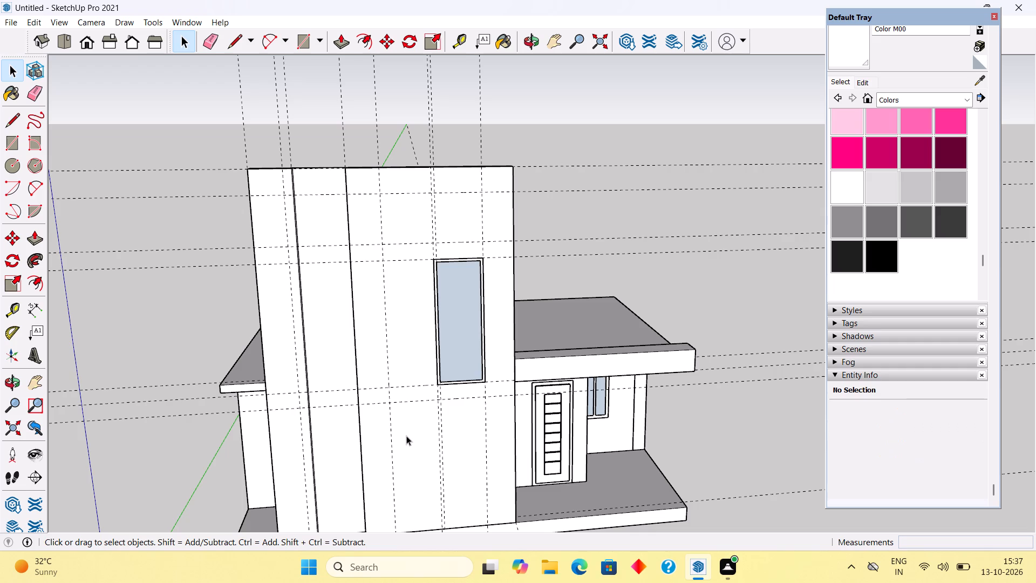
Delete the horizontal guide running along the tall wall's top edge across the groove.
{"action": "scroll", "coordinate": [414, 452], "scroll_direction": "down", "scroll_amount": 4}
{"action": "scroll", "coordinate": [359, 344], "scroll_direction": "down", "scroll_amount": 5}
{"action": "scroll", "coordinate": [322, 314], "scroll_direction": "up", "scroll_amount": 11}
{"action": "scroll", "coordinate": [387, 229], "scroll_direction": "up", "scroll_amount": 2}
{"action": "middle_click_drag", "start_coordinate": [338, 212], "coordinate": [287, 216]}
{"action": "scroll", "coordinate": [289, 193], "scroll_direction": "up", "scroll_amount": 4}
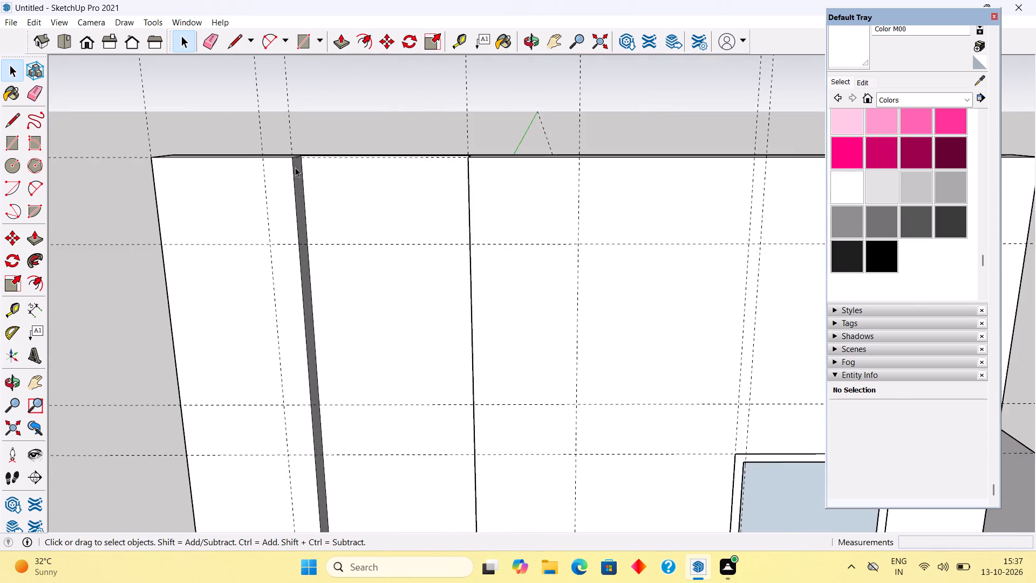
{"action": "scroll", "coordinate": [295, 167], "scroll_direction": "up", "scroll_amount": 13}
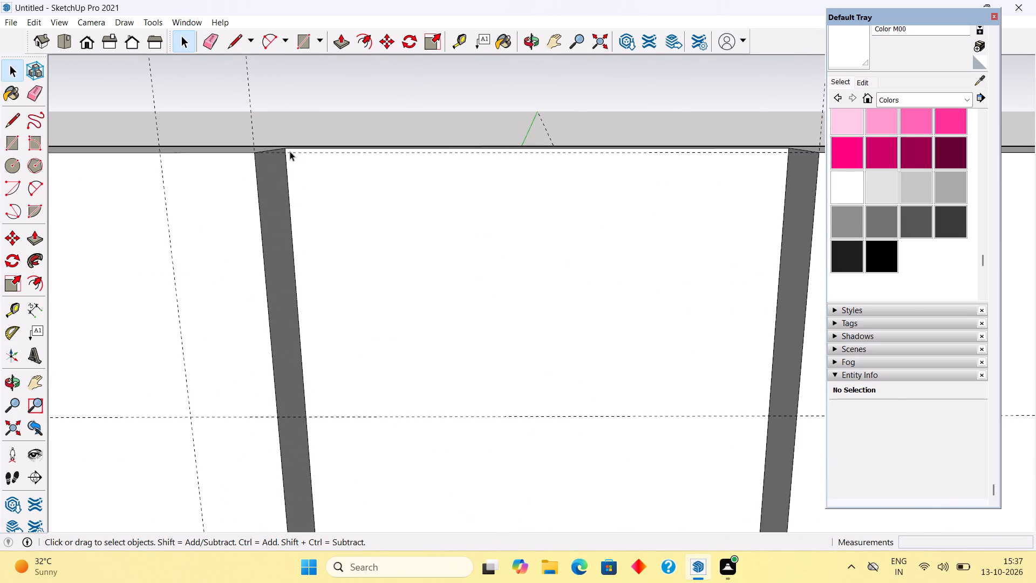
{"action": "left_click", "coordinate": [290, 151]}
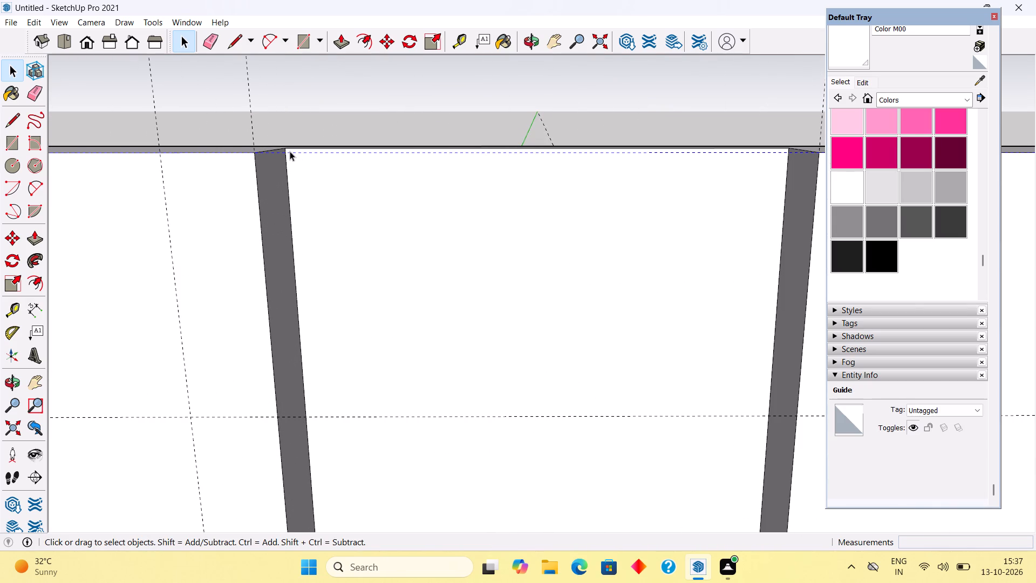
{"action": "key", "text": "Delete"}
Draw a 3' by 23' 6" rectangle on the groove's back face, from its top left to its bottom right inner corner.
{"action": "key", "text": "r"}
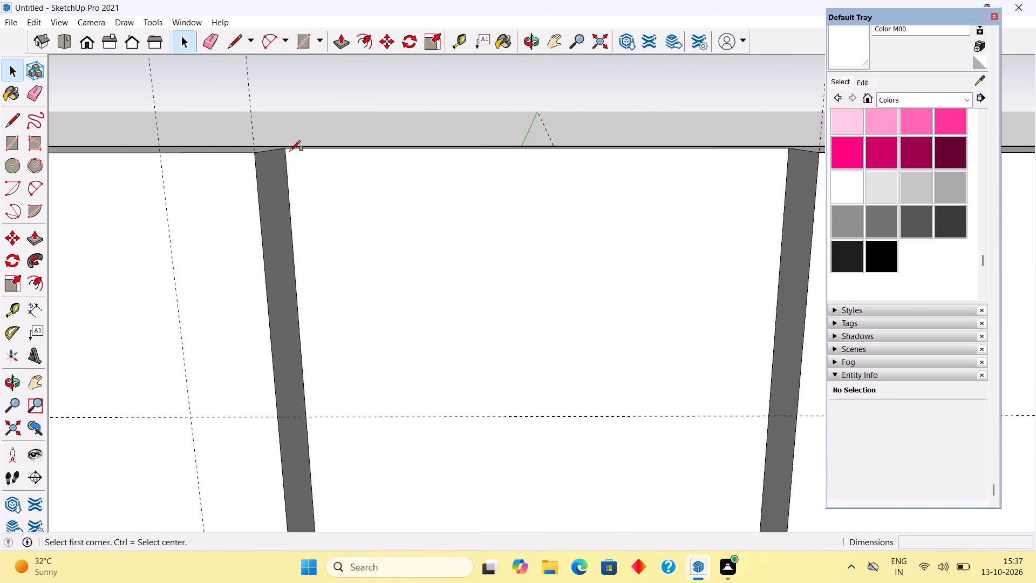
{"action": "left_click", "coordinate": [286, 149]}
{"action": "scroll", "coordinate": [433, 259], "scroll_direction": "down", "scroll_amount": 4}
{"action": "scroll", "coordinate": [434, 261], "scroll_direction": "up", "scroll_amount": 1}
{"action": "scroll", "coordinate": [461, 250], "scroll_direction": "down", "scroll_amount": 2}
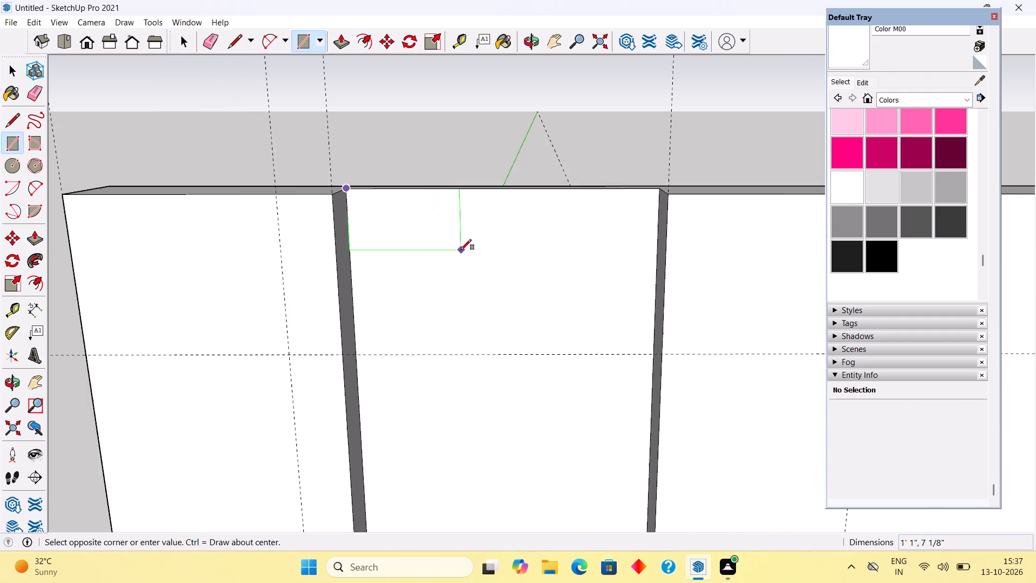
{"action": "scroll", "coordinate": [461, 250], "scroll_direction": "down", "scroll_amount": 20}
{"action": "scroll", "coordinate": [461, 250], "scroll_direction": "down", "scroll_amount": 7}
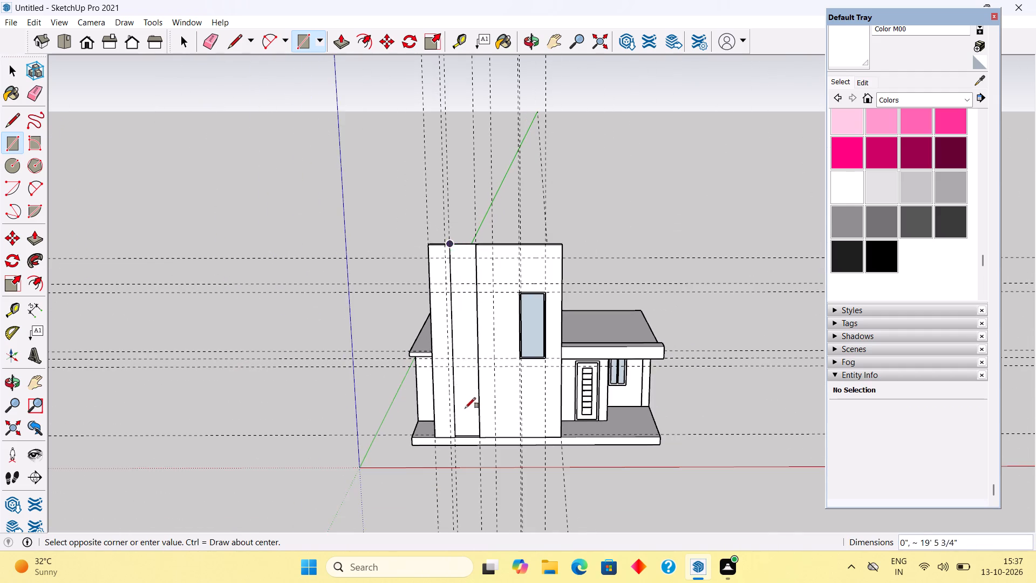
{"action": "scroll", "coordinate": [470, 429], "scroll_direction": "up", "scroll_amount": 17}
{"action": "scroll", "coordinate": [478, 442], "scroll_direction": "up", "scroll_amount": 10}
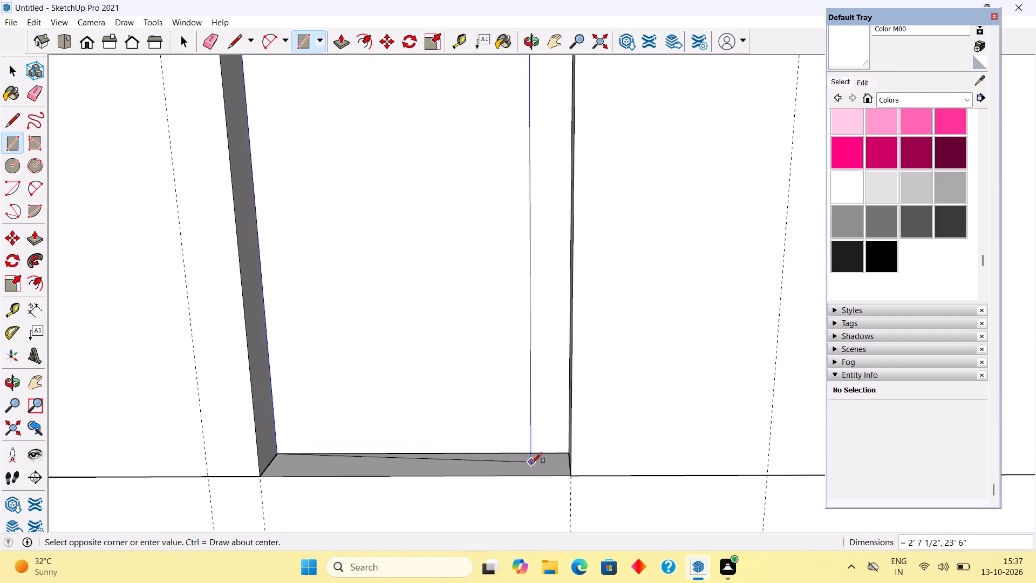
{"action": "middle_click_drag", "start_coordinate": [584, 467], "coordinate": [590, 465]}
{"action": "scroll", "coordinate": [589, 466], "scroll_direction": "up", "scroll_amount": 6}
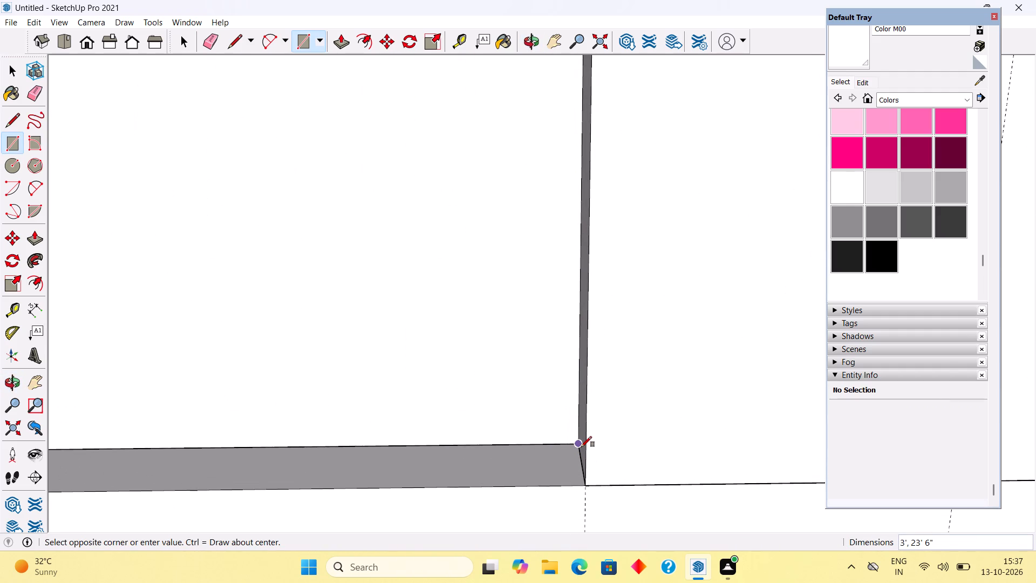
{"action": "left_click", "coordinate": [581, 447]}
{"action": "scroll", "coordinate": [578, 444], "scroll_direction": "down", "scroll_amount": 10}
{"action": "key", "text": "space"}
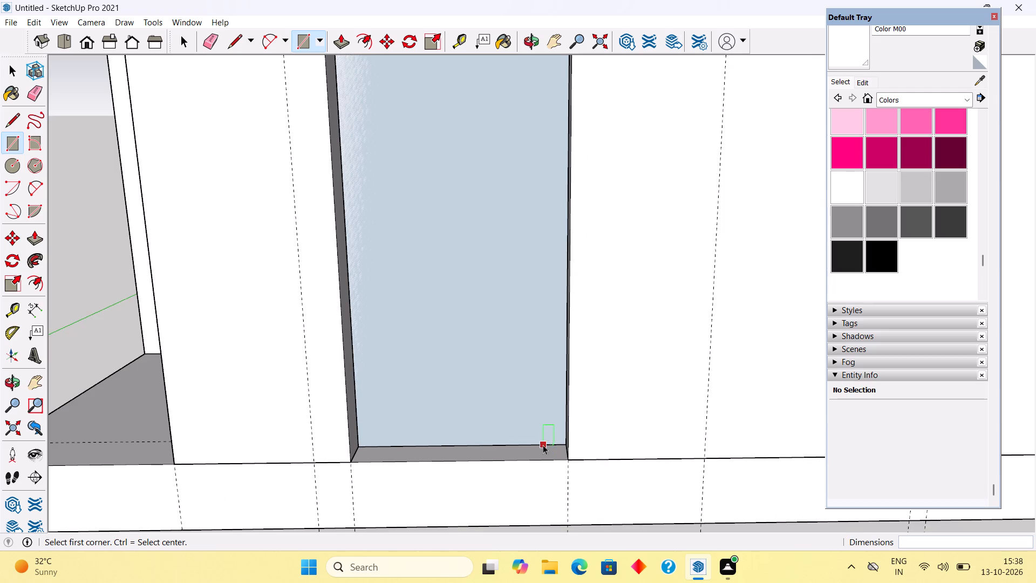
Extrude the groove's back rectangle 3" outward.
{"action": "key", "text": "p"}
{"action": "left_click", "coordinate": [542, 416]}
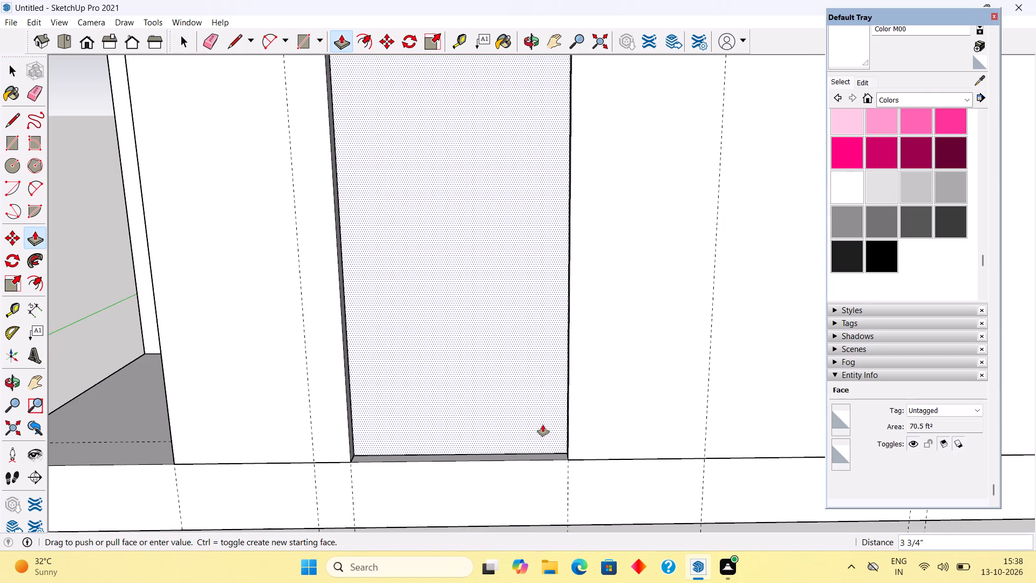
{"action": "type", "text": "3\""}
{"action": "key", "text": "Return"}
{"action": "key", "text": "space"}
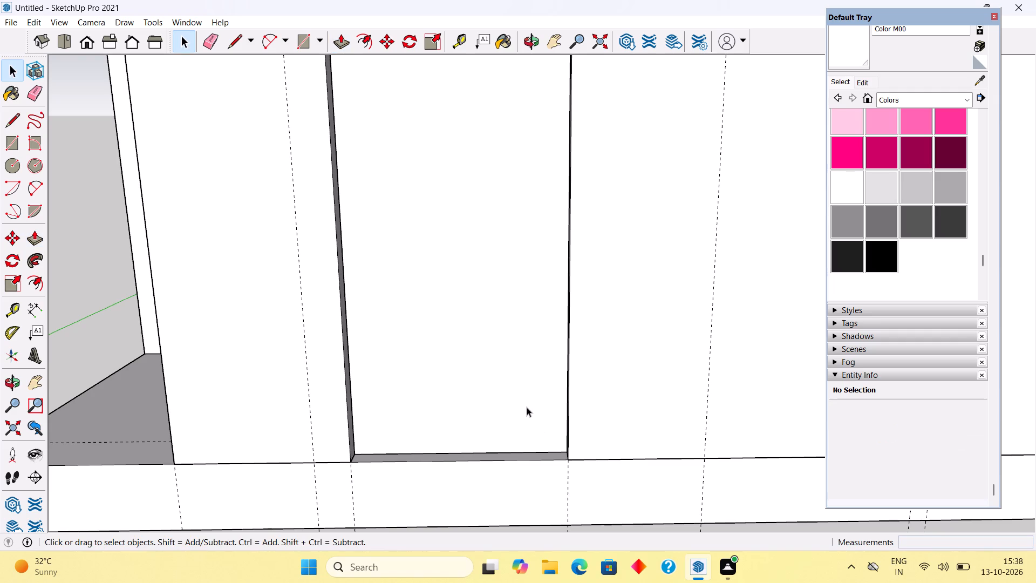
Make a group of the whole extruded panel inside the groove.
{"action": "triple_click", "coordinate": [527, 407]}
{"action": "right_click", "coordinate": [527, 407]}
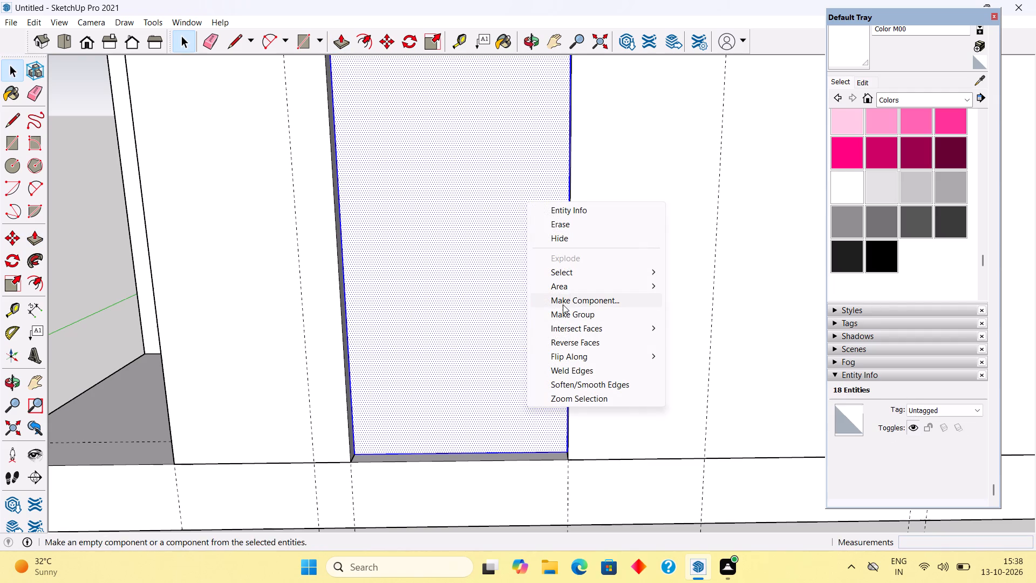
{"action": "left_click", "coordinate": [562, 309]}
{"action": "left_click", "coordinate": [501, 307]}
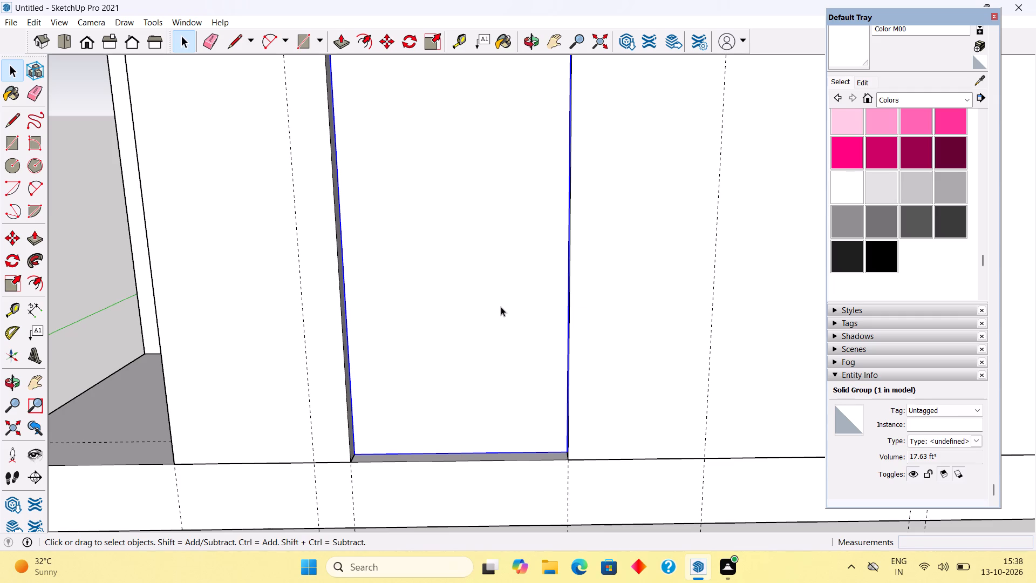
{"action": "scroll", "coordinate": [501, 307], "scroll_direction": "down", "scroll_amount": 17}
{"action": "scroll", "coordinate": [488, 301], "scroll_direction": "down", "scroll_amount": 6}
{"action": "left_click", "coordinate": [260, 249]}
Place a vertical guide on the groove panel, 1" in from its left edge.
{"action": "scroll", "coordinate": [260, 248], "scroll_direction": "down", "scroll_amount": 2}
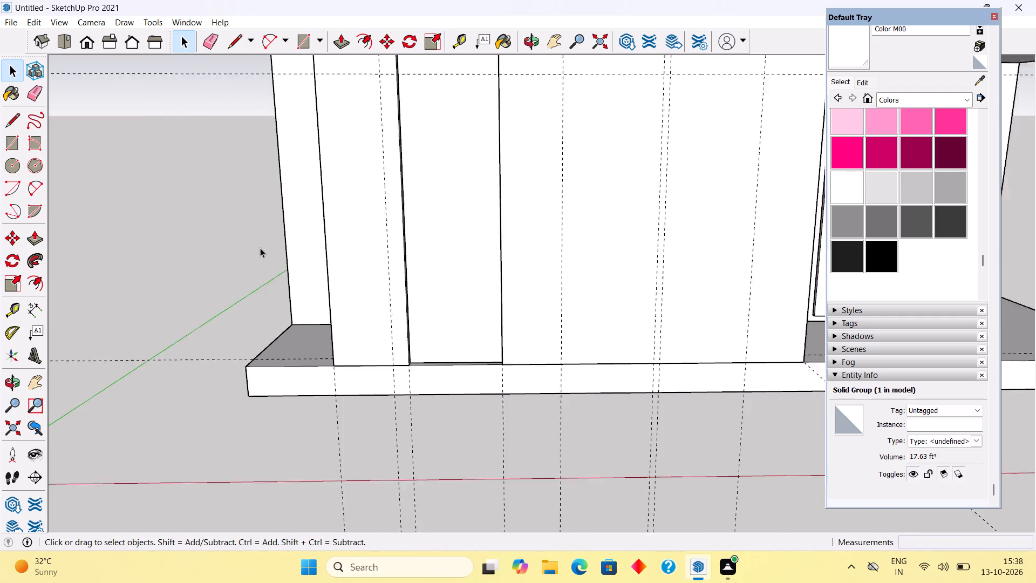
{"action": "scroll", "coordinate": [260, 248], "scroll_direction": "down", "scroll_amount": 16}
{"action": "scroll", "coordinate": [301, 126], "scroll_direction": "up", "scroll_amount": 1}
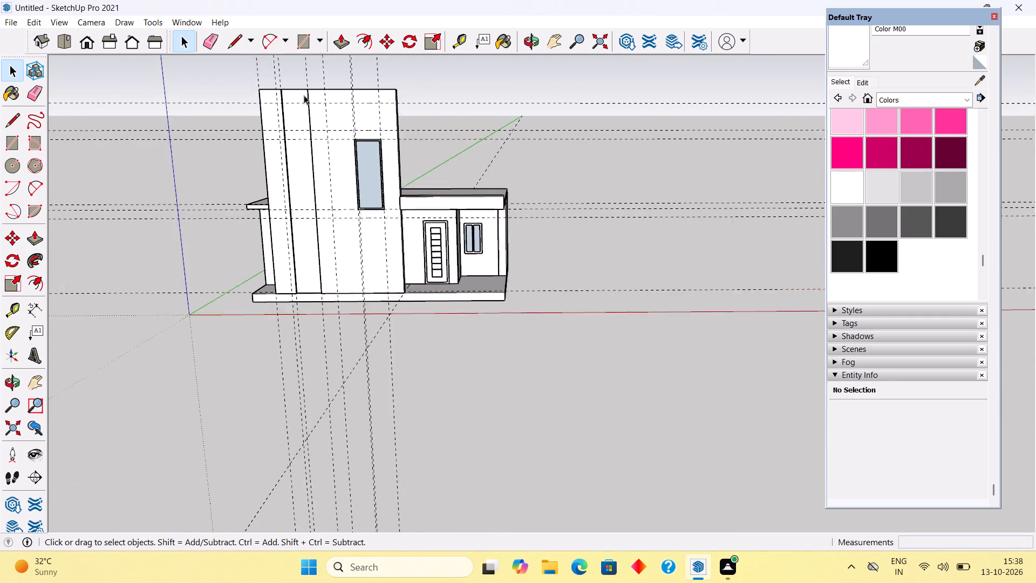
{"action": "scroll", "coordinate": [304, 95], "scroll_direction": "up", "scroll_amount": 2}
{"action": "middle_click_drag", "start_coordinate": [306, 134], "coordinate": [544, 257]}
{"action": "scroll", "coordinate": [371, 241], "scroll_direction": "up", "scroll_amount": 2}
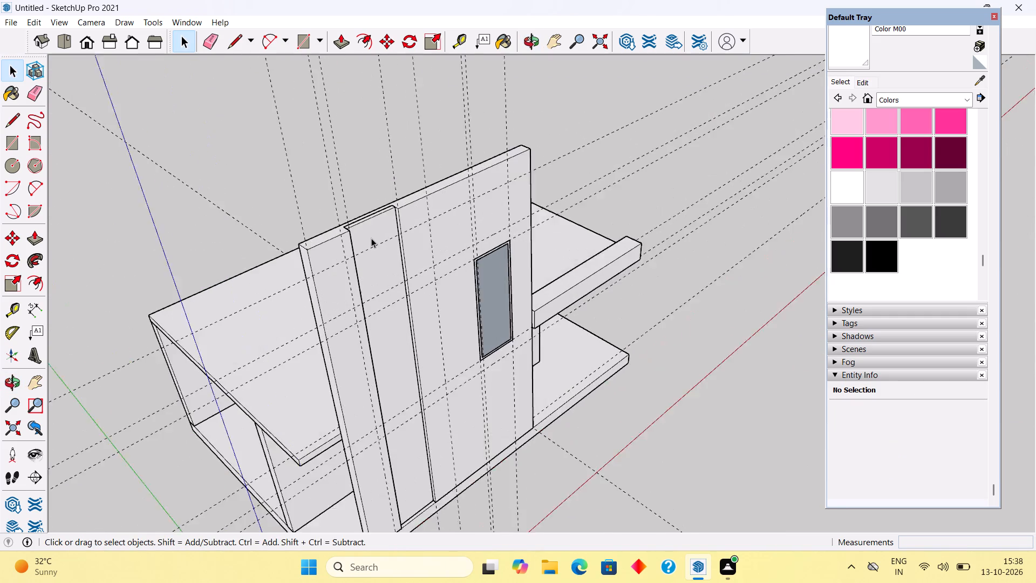
{"action": "scroll", "coordinate": [371, 238], "scroll_direction": "up", "scroll_amount": 4}
{"action": "middle_click_drag", "start_coordinate": [293, 267], "coordinate": [194, 292]}
{"action": "scroll", "coordinate": [305, 221], "scroll_direction": "up", "scroll_amount": 5}
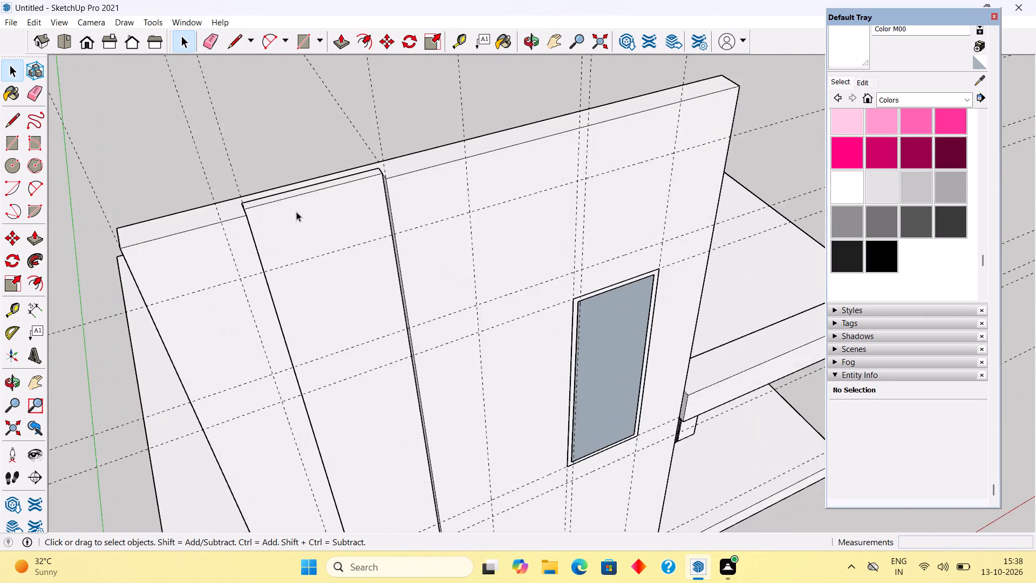
{"action": "scroll", "coordinate": [296, 212], "scroll_direction": "up", "scroll_amount": 5}
{"action": "scroll", "coordinate": [251, 219], "scroll_direction": "up", "scroll_amount": 3}
{"action": "middle_click_drag", "start_coordinate": [266, 186], "coordinate": [204, 216]}
{"action": "scroll", "coordinate": [202, 218], "scroll_direction": "up", "scroll_amount": 7}
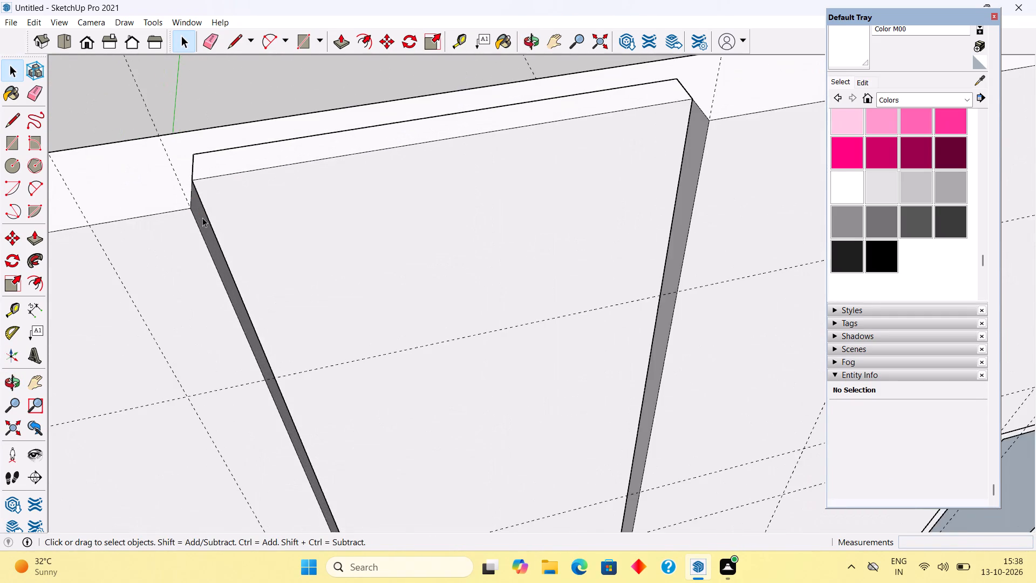
{"action": "scroll", "coordinate": [202, 218], "scroll_direction": "up", "scroll_amount": 4}
{"action": "key", "text": "t"}
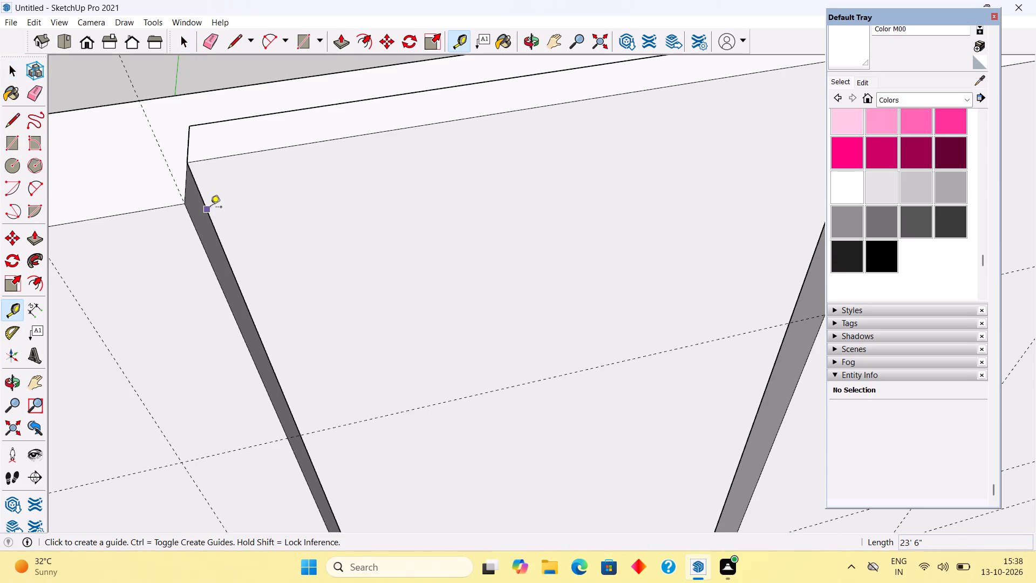
{"action": "left_click", "coordinate": [210, 208]}
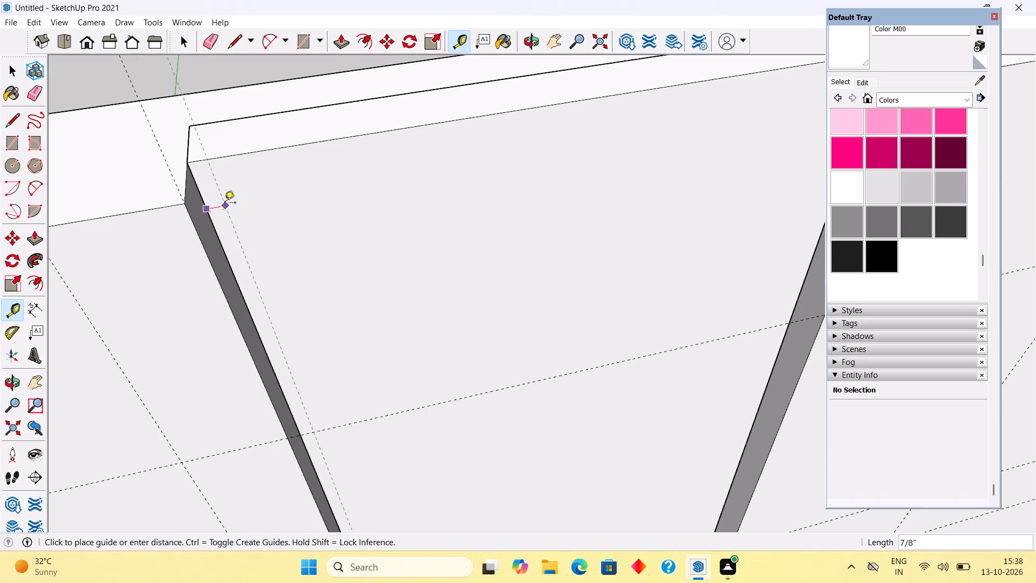
{"action": "type", "text": "1\""}
{"action": "key", "text": "Return"}
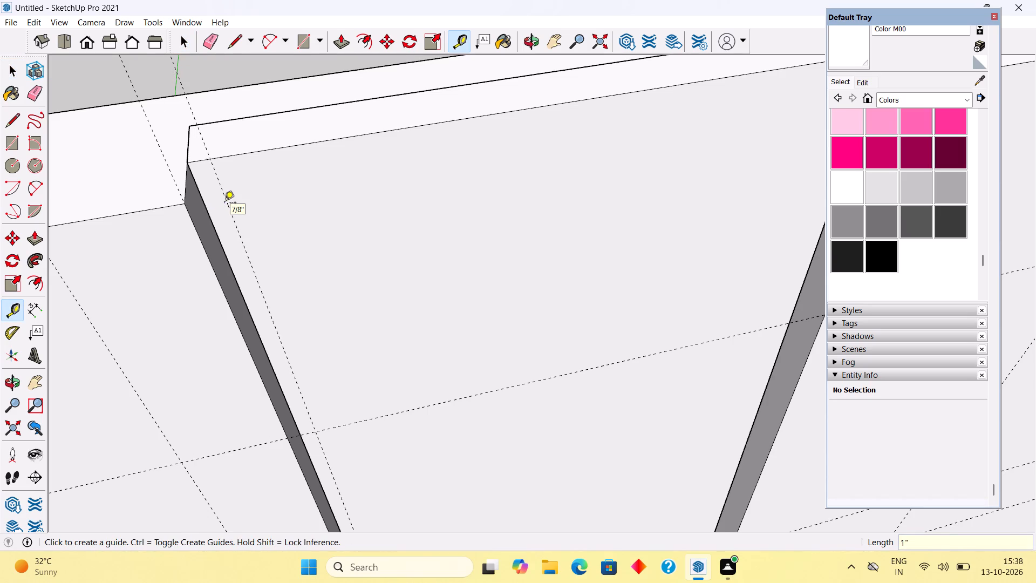
Add two more vertical guides on the panel, the second .9" from the first and the third 1" beyond that.
{"action": "left_click", "coordinate": [238, 227]}
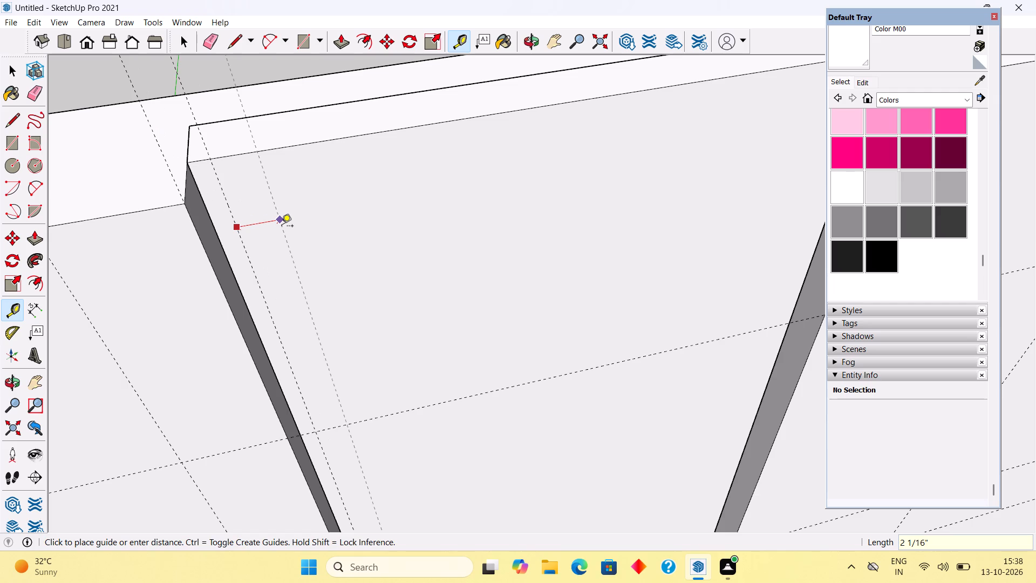
{"action": "type", "text": ".9\""}
{"action": "key", "text": "Return"}
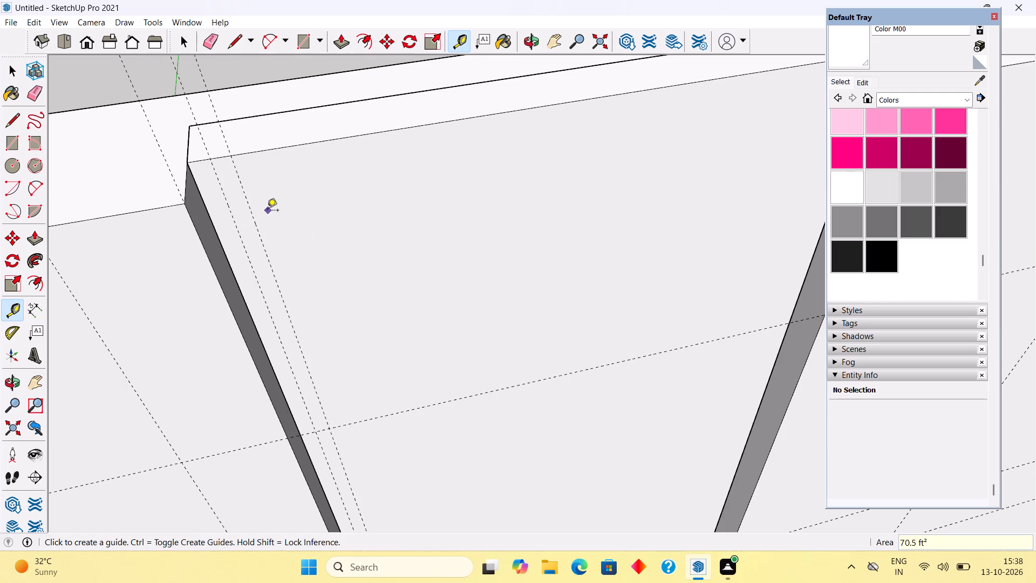
{"action": "left_click", "coordinate": [263, 237]}
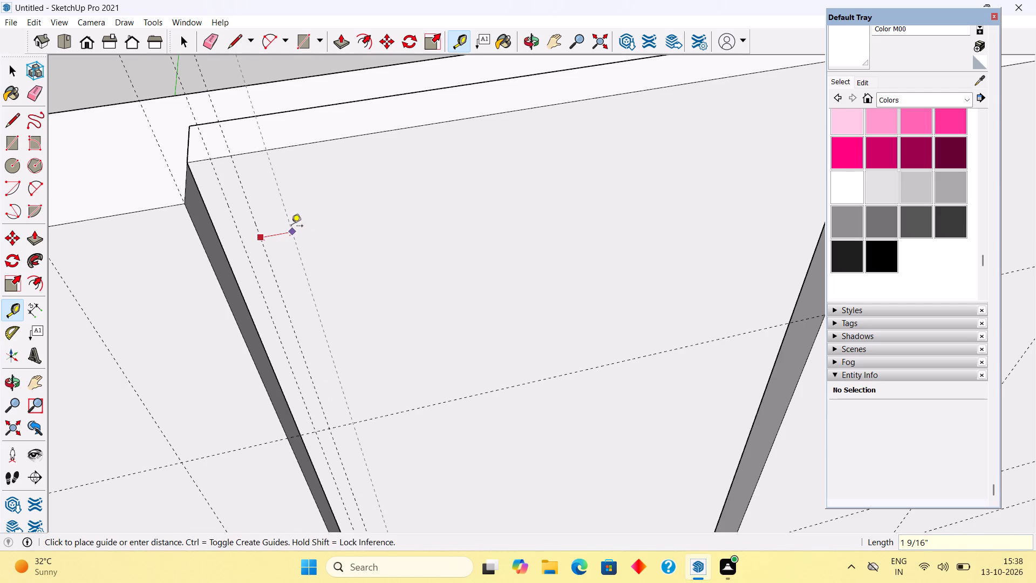
{"action": "type", "text": "1\""}
{"action": "key", "text": "Return"}
{"action": "key", "text": "space"}
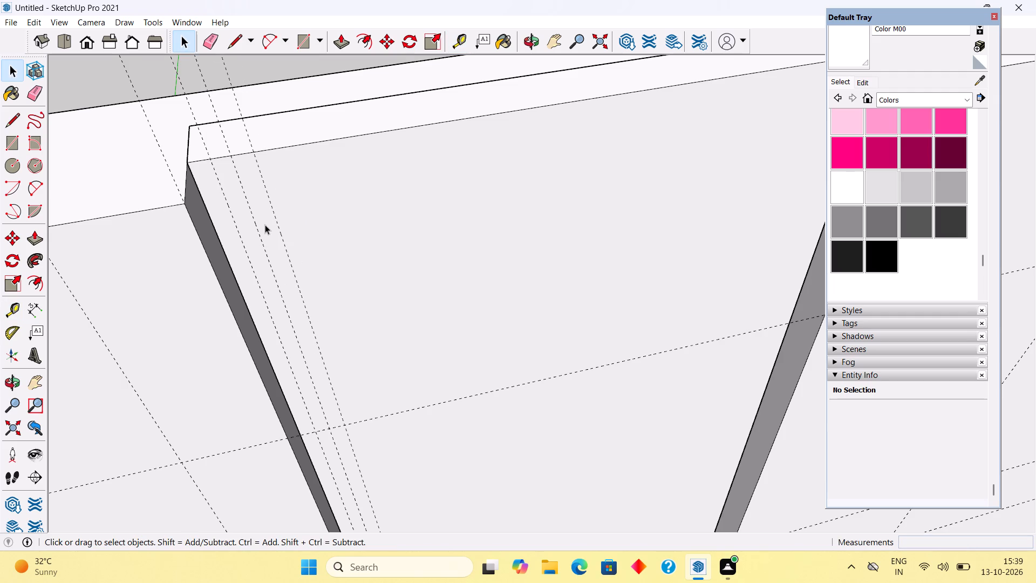
Draw a 23' 6" tall strip rectangle between the first two guides, from the panel's top edge to its bottom edge.
{"action": "key", "text": "r"}
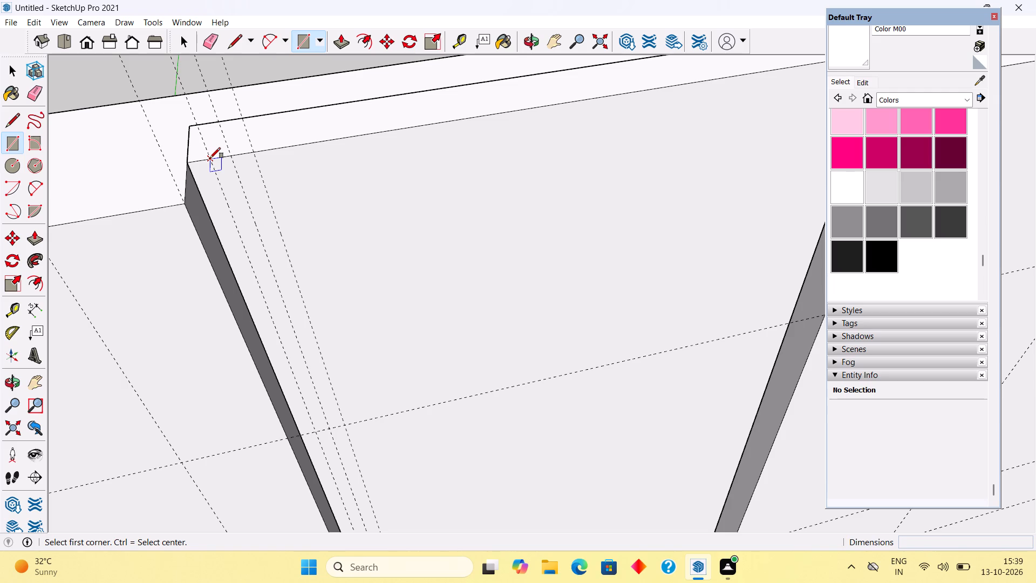
{"action": "left_click", "coordinate": [210, 158]}
{"action": "scroll", "coordinate": [253, 172], "scroll_direction": "down", "scroll_amount": 14}
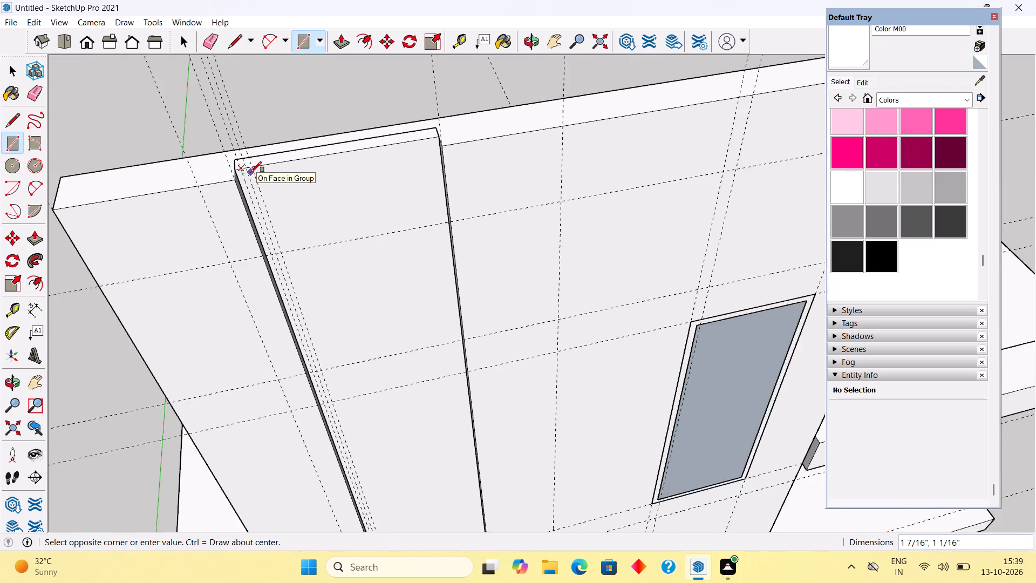
{"action": "scroll", "coordinate": [251, 172], "scroll_direction": "down", "scroll_amount": 16}
{"action": "scroll", "coordinate": [355, 442], "scroll_direction": "up", "scroll_amount": 6}
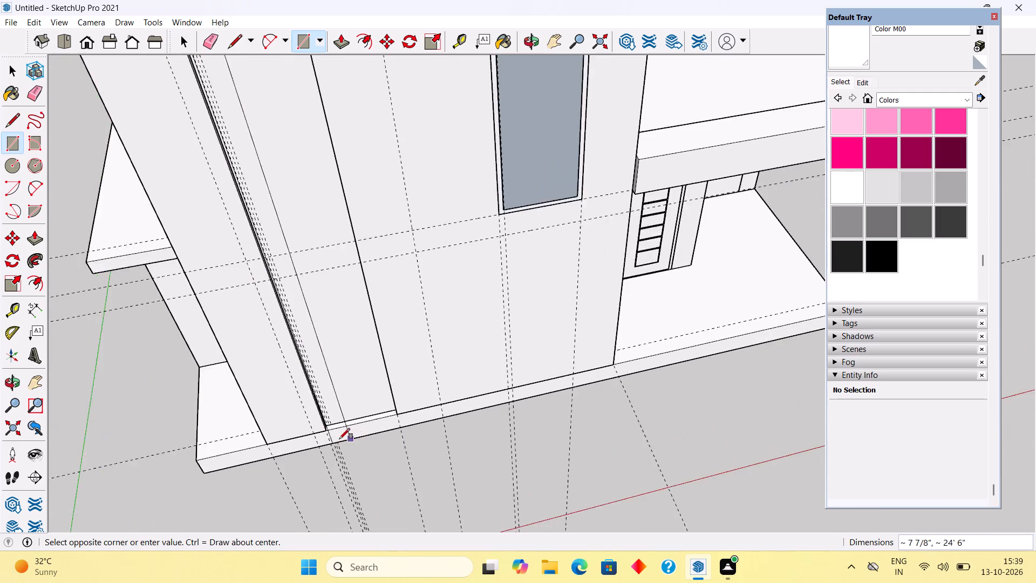
{"action": "scroll", "coordinate": [338, 438], "scroll_direction": "up", "scroll_amount": 19}
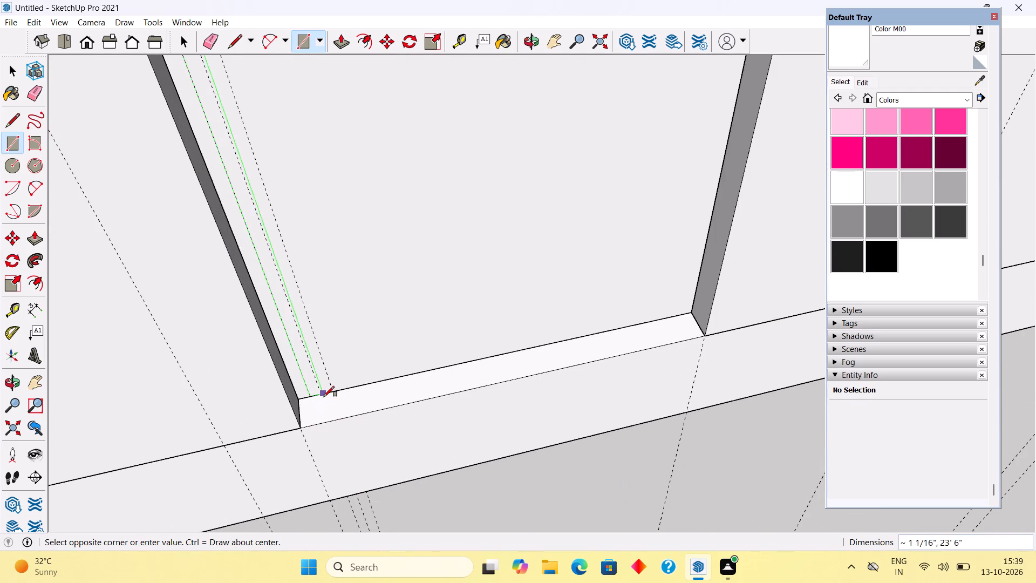
{"action": "left_click", "coordinate": [323, 393]}
Extrude the narrow strip face on the groove panel outward by 2".
{"action": "key", "text": "p"}
{"action": "left_click", "coordinate": [315, 385]}
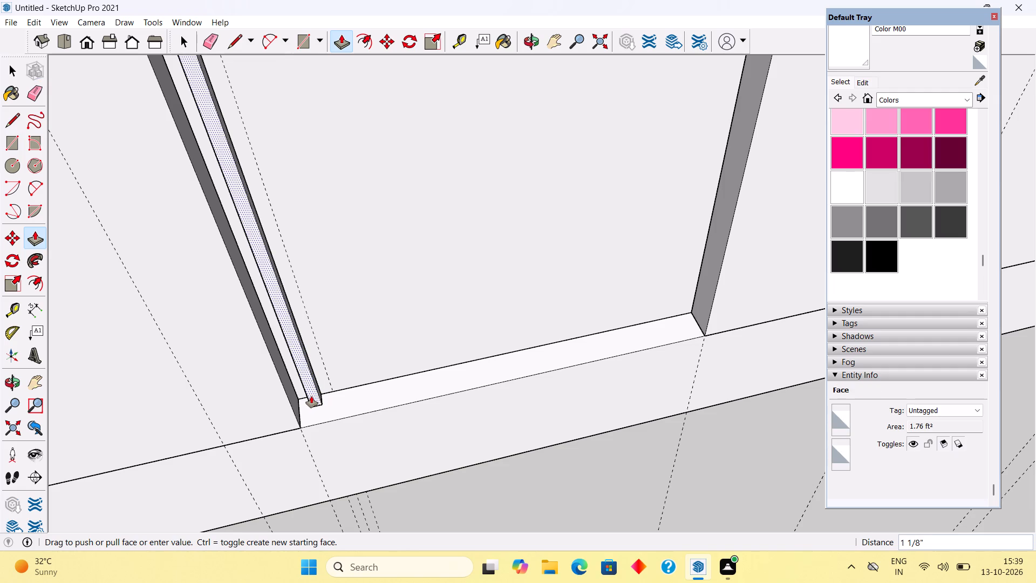
{"action": "middle_click_drag", "start_coordinate": [309, 397], "coordinate": [121, 390]}
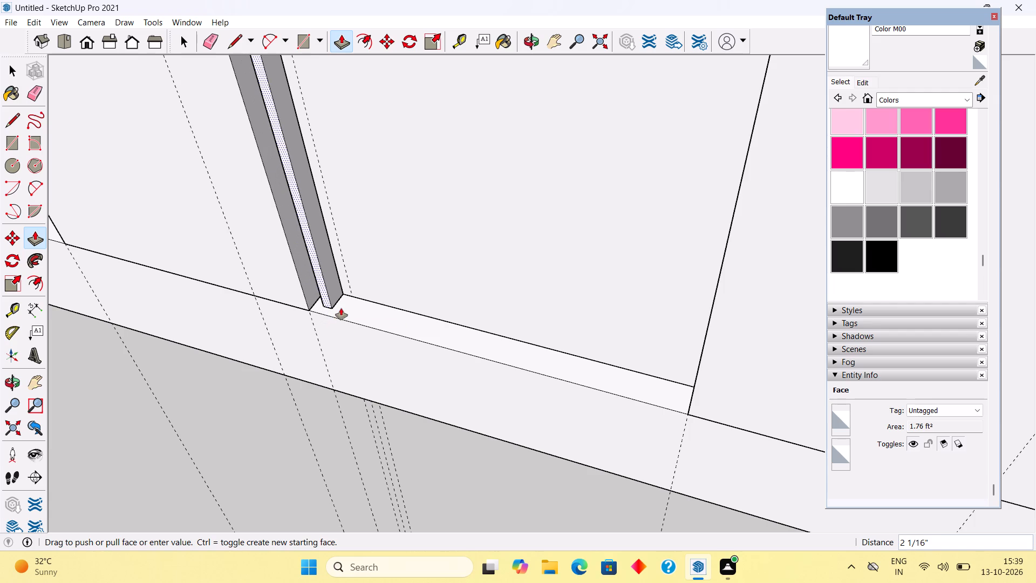
{"action": "type", "text": "2\""}
{"action": "key", "text": "Return"}
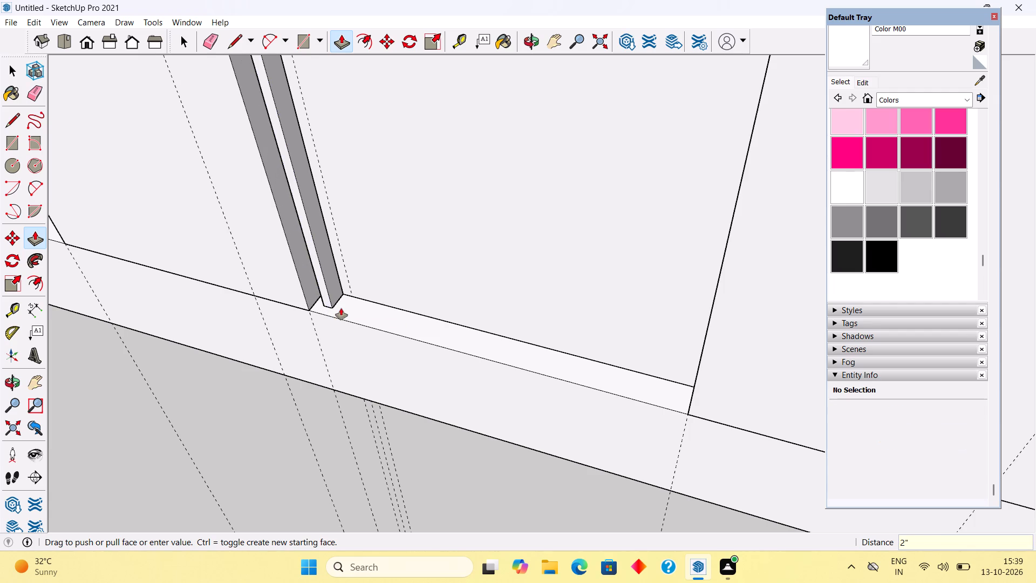
Make a group of the whole extruded strip.
{"action": "key", "text": "space"}
{"action": "triple_click", "coordinate": [329, 287]}
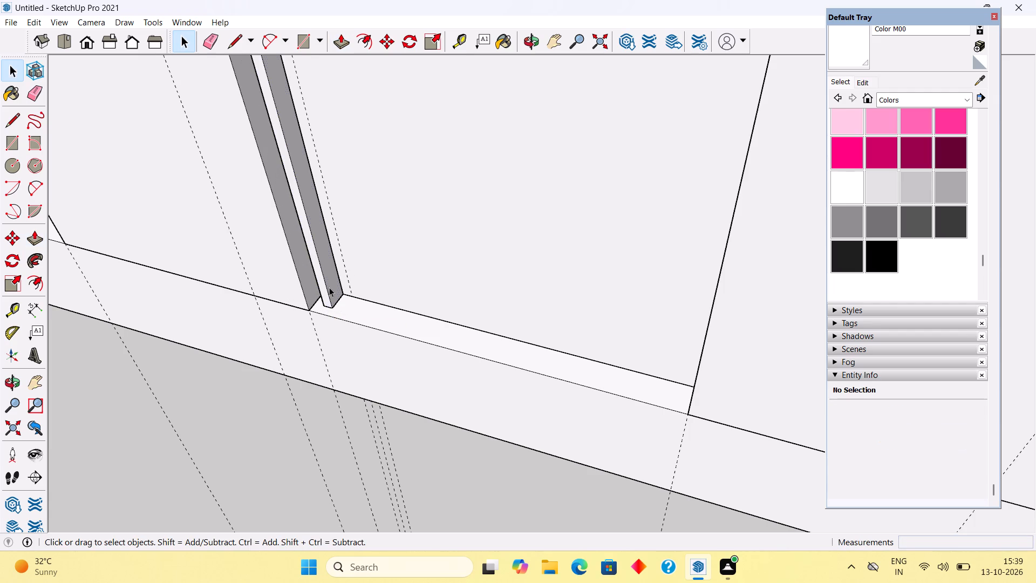
{"action": "right_click", "coordinate": [329, 287]}
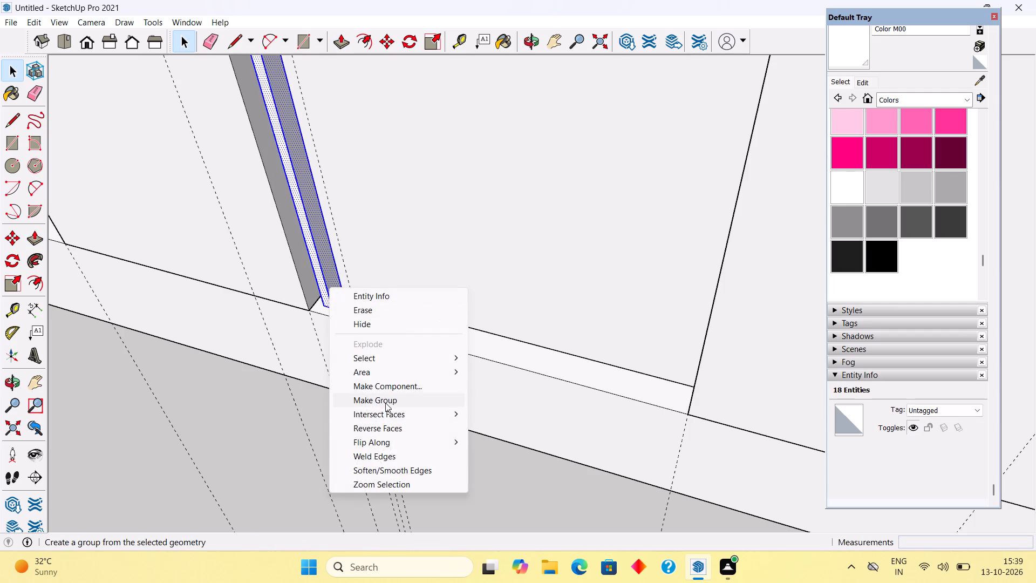
{"action": "left_click", "coordinate": [385, 402]}
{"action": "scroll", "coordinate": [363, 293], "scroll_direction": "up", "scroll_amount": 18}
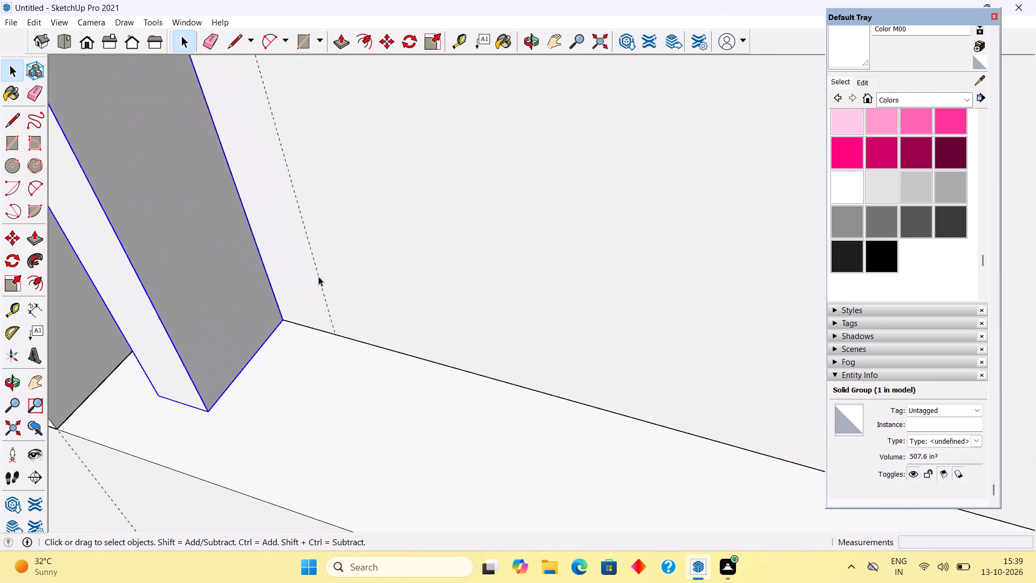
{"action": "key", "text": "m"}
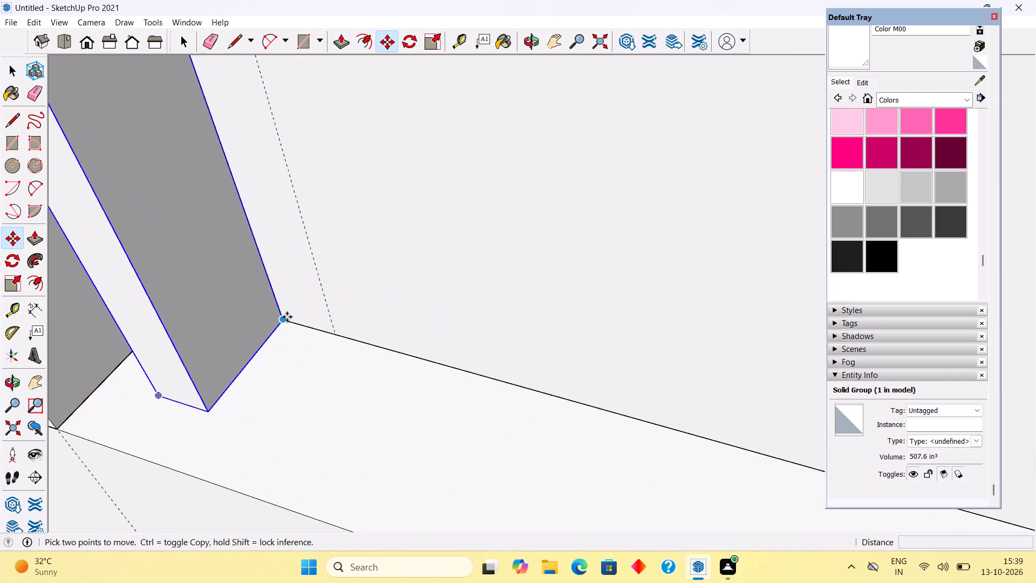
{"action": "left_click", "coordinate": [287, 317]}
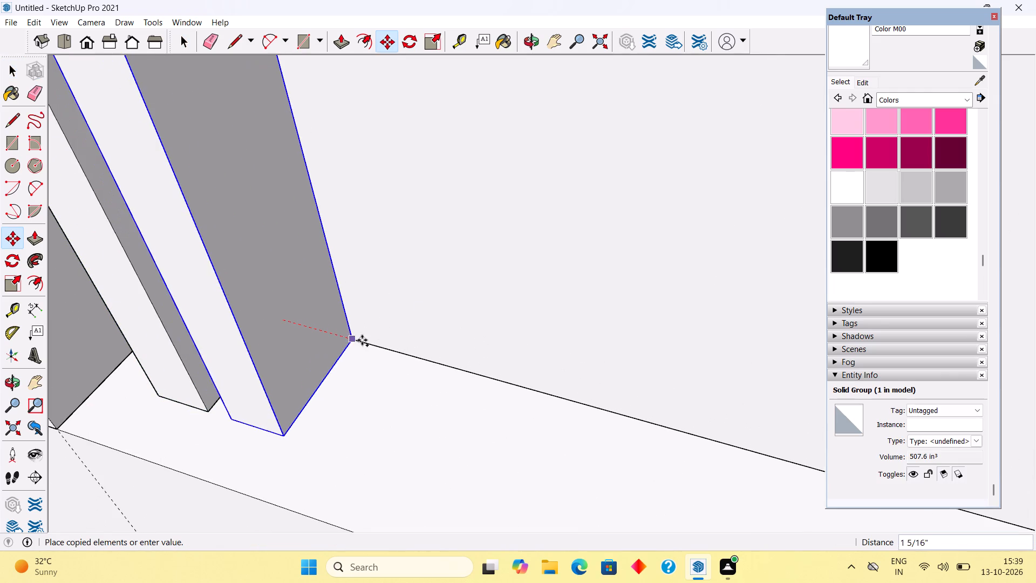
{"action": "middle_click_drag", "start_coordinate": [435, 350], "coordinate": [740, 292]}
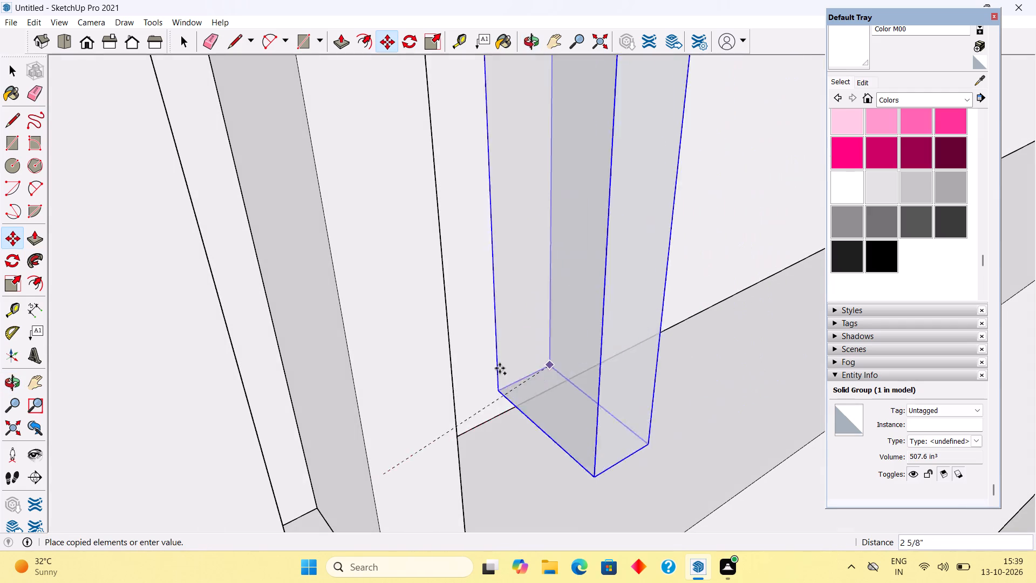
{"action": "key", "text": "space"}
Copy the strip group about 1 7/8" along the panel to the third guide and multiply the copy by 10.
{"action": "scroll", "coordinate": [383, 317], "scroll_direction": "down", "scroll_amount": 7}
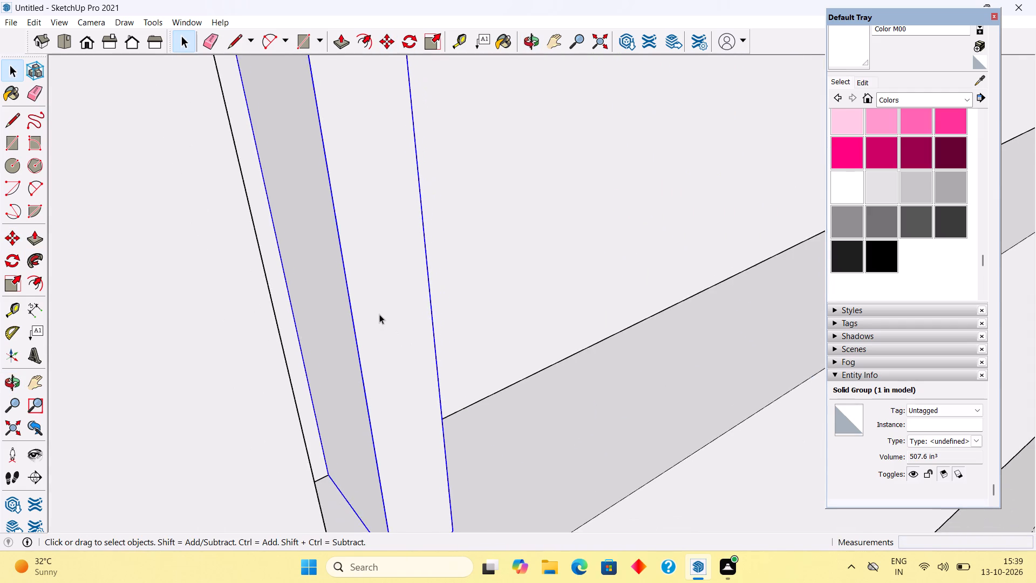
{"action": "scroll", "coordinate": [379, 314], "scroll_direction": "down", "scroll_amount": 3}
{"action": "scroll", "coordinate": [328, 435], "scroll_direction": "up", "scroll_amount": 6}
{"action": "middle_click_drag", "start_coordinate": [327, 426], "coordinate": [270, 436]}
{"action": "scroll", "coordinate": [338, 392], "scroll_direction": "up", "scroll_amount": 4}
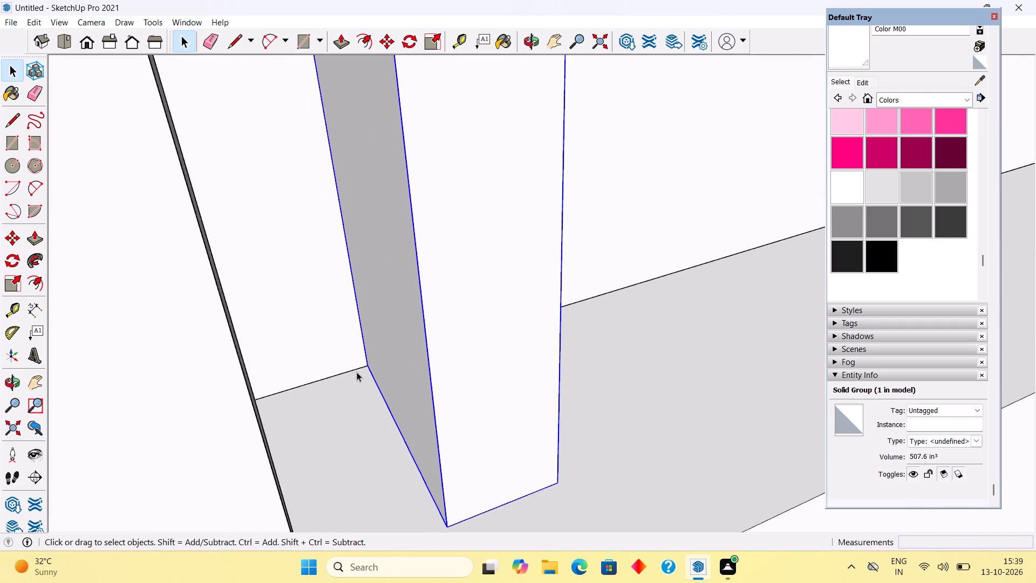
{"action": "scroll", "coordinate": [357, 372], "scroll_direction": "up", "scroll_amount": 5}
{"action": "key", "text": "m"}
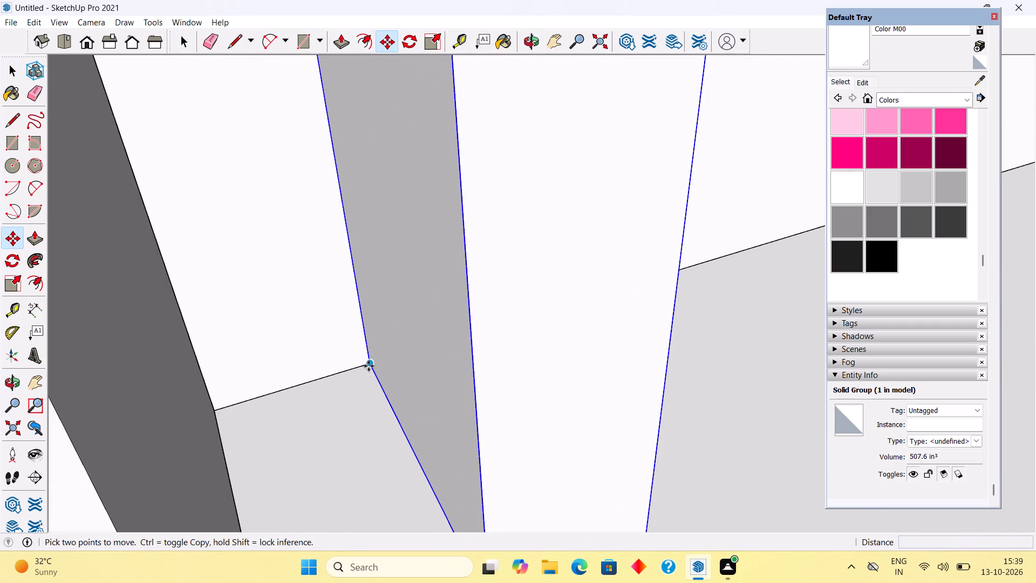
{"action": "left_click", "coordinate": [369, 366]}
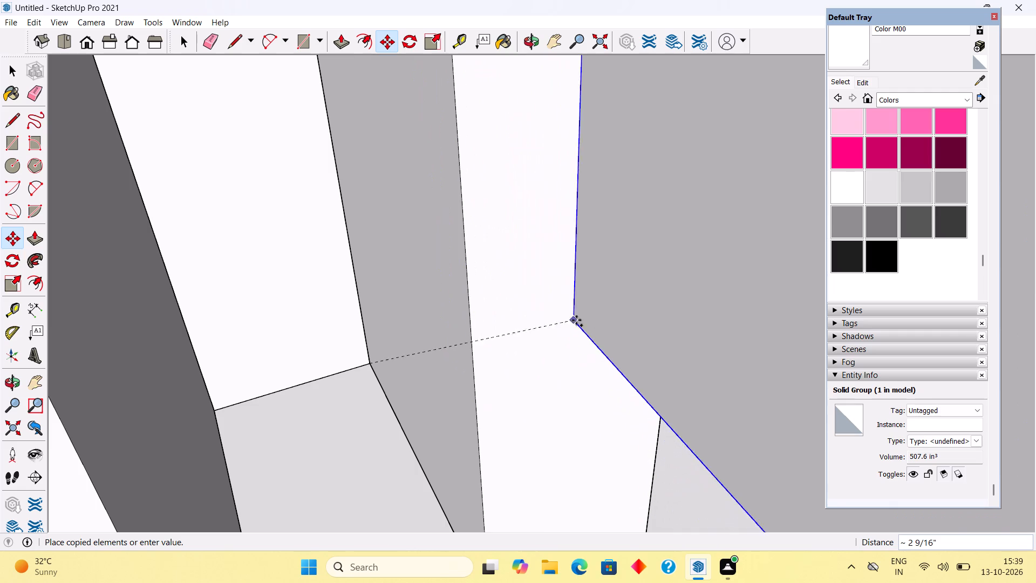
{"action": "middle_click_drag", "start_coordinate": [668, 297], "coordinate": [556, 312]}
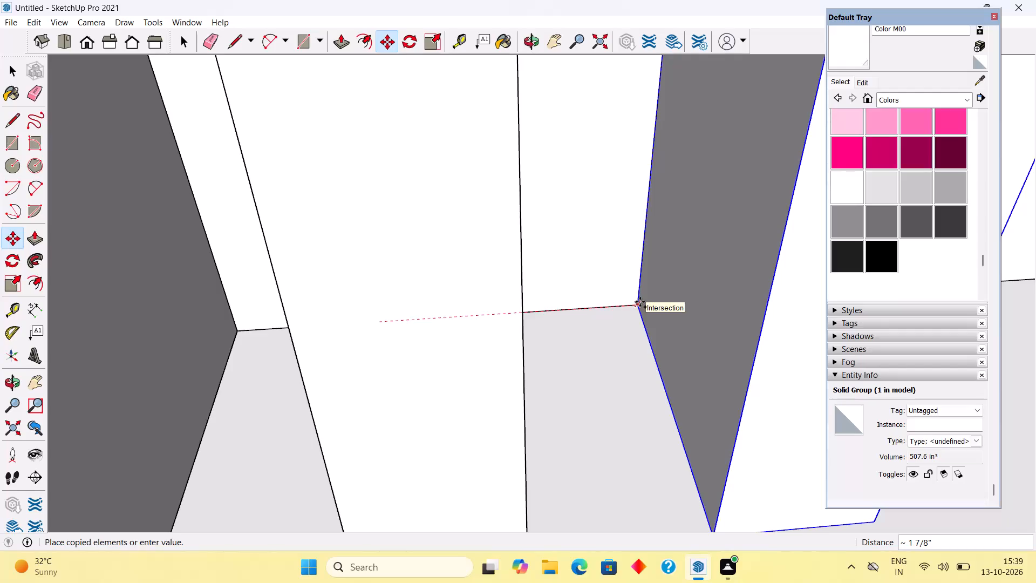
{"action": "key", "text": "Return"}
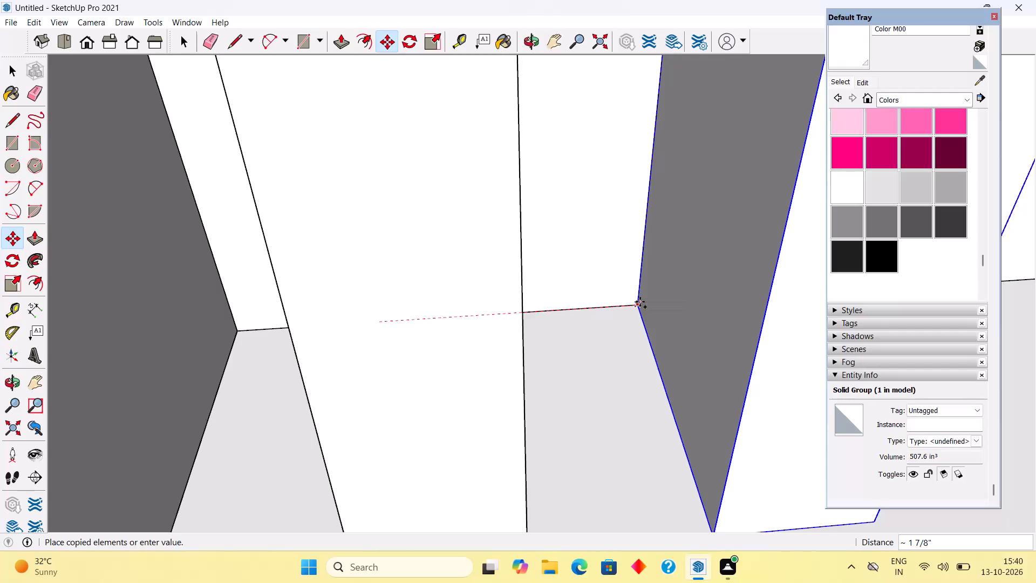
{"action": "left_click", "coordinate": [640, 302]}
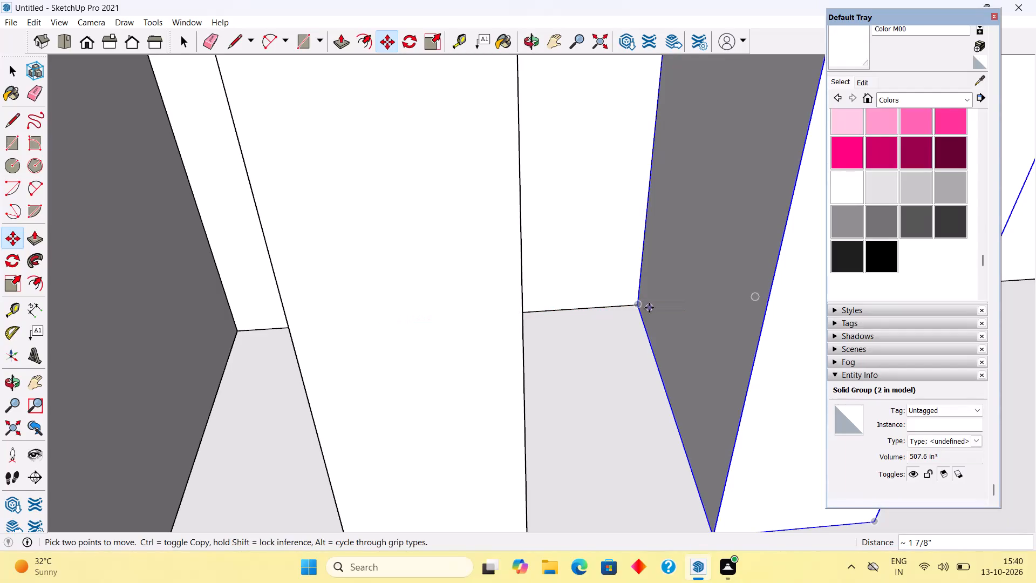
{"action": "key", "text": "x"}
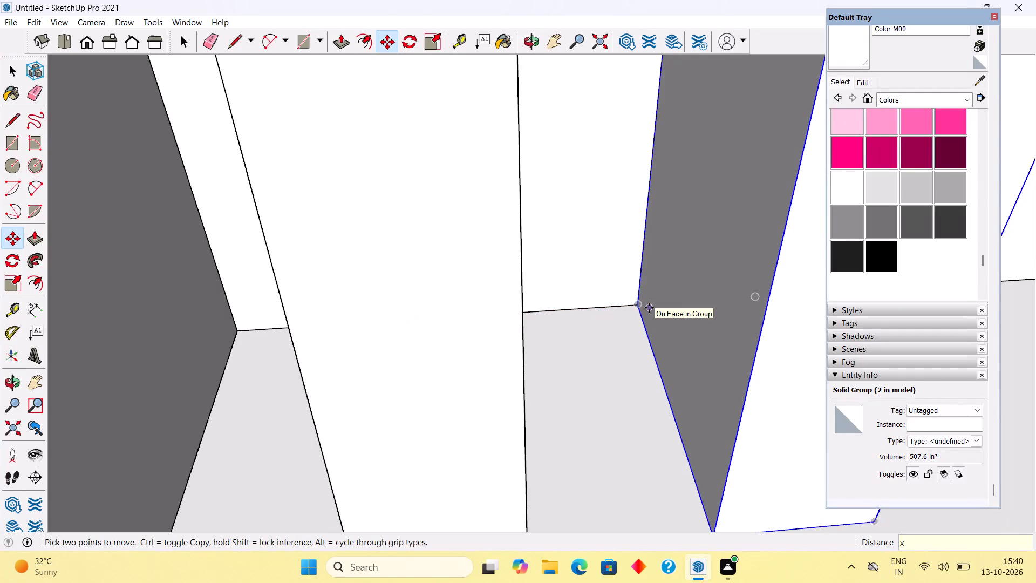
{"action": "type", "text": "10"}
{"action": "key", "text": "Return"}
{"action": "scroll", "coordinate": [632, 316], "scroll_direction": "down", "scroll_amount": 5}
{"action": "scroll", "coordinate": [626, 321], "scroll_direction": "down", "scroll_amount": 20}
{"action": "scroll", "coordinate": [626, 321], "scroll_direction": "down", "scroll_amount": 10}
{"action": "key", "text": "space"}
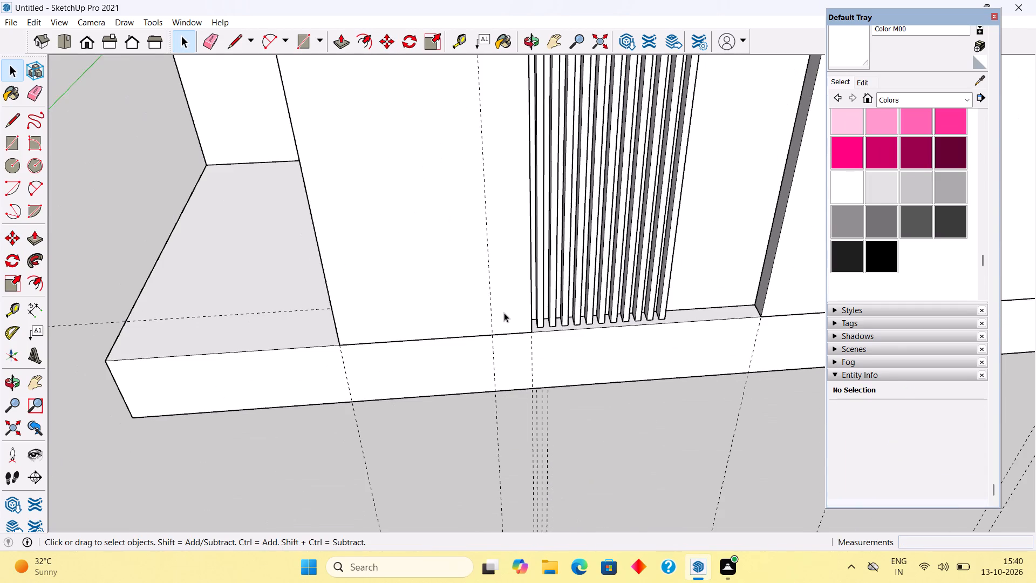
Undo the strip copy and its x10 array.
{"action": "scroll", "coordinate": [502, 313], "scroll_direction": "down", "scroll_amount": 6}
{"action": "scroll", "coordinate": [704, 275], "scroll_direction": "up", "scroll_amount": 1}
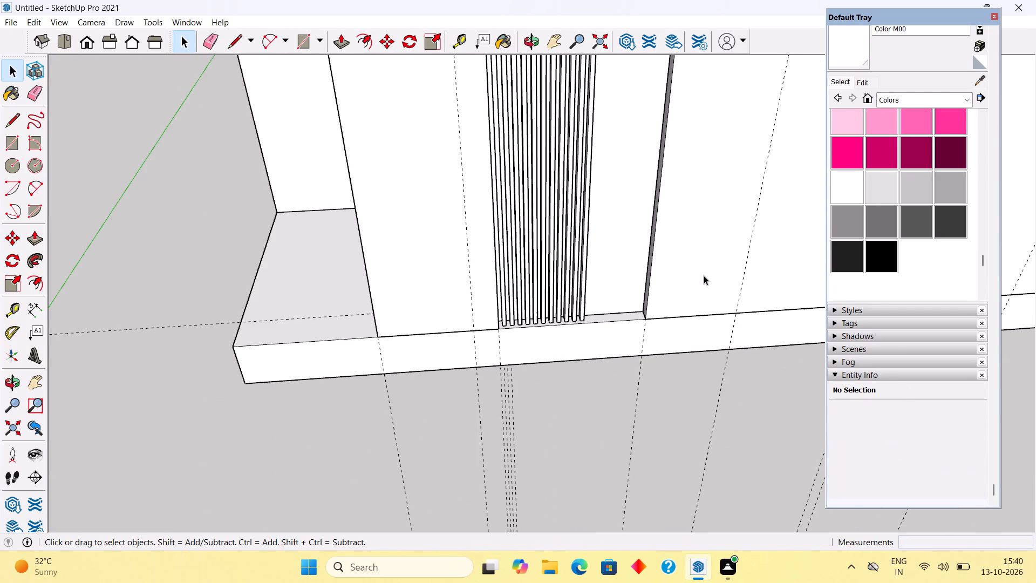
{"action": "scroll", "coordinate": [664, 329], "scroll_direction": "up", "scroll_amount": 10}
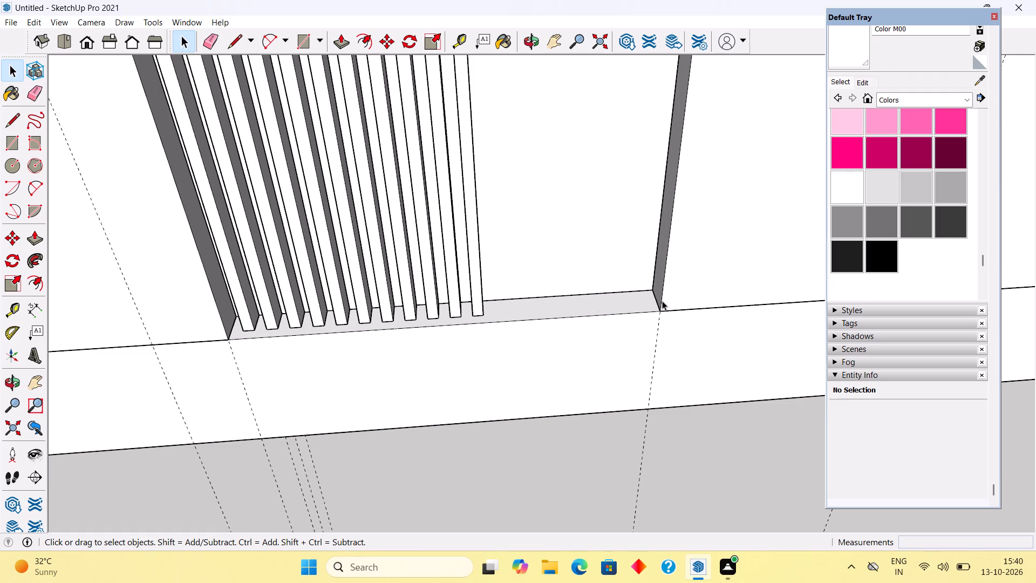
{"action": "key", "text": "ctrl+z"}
Copy the strip group about 1 7/8" along the panel to the third guide and multiply the copy by 16.
{"action": "scroll", "coordinate": [165, 261], "scroll_direction": "up", "scroll_amount": 5}
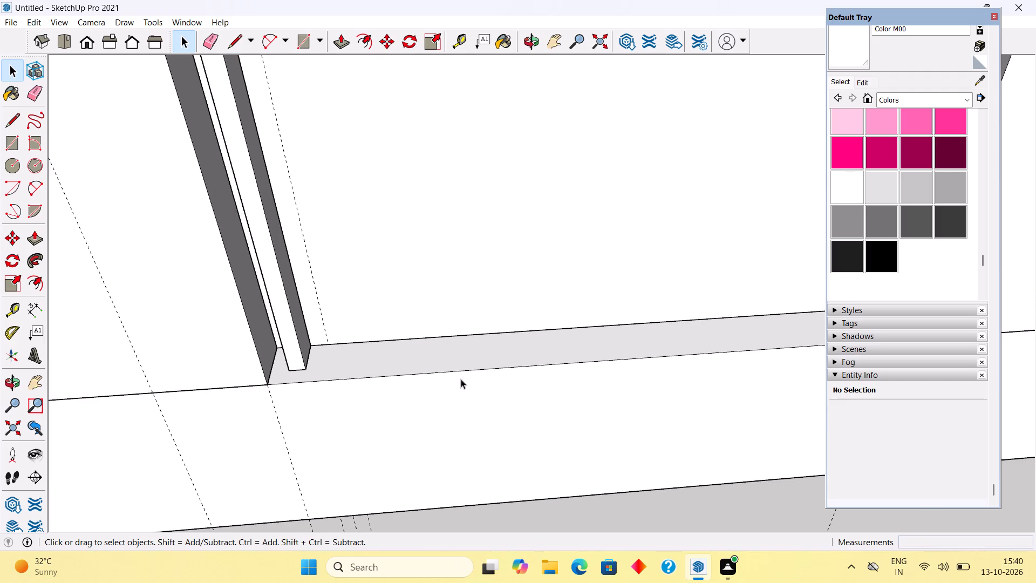
{"action": "middle_click_drag", "start_coordinate": [492, 379], "coordinate": [636, 371]}
{"action": "scroll", "coordinate": [296, 426], "scroll_direction": "up", "scroll_amount": 12}
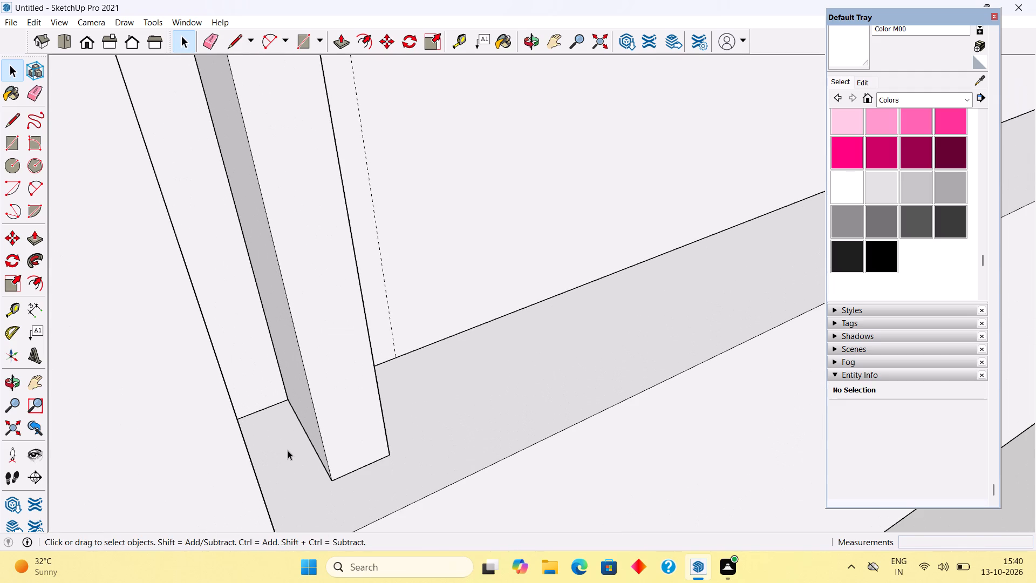
{"action": "key", "text": "m"}
{"action": "left_click", "coordinate": [289, 403]}
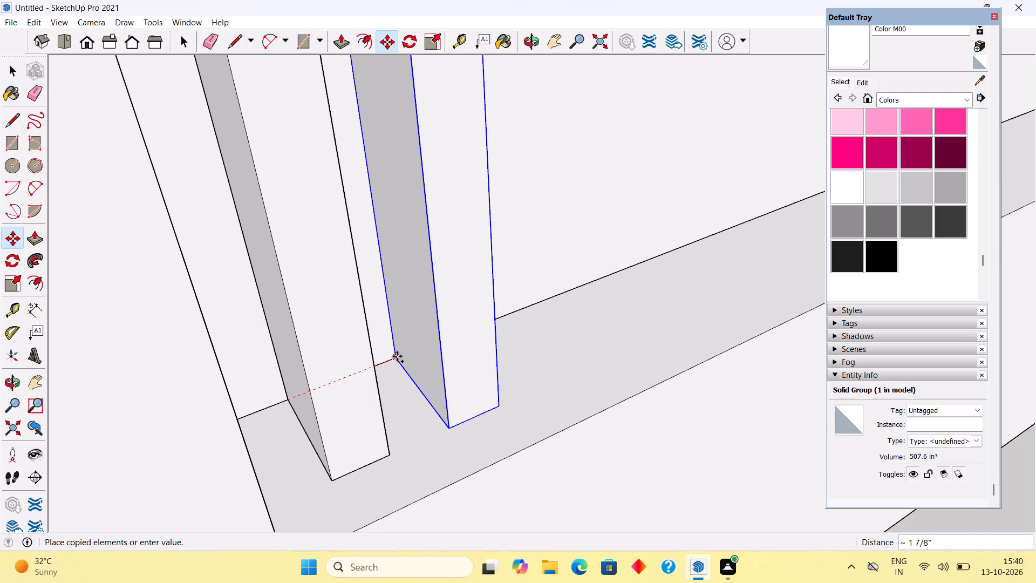
{"action": "left_click", "coordinate": [397, 356]}
{"action": "type", "text": "x1"}
{"action": "key", "text": "6"}
{"action": "key", "text": "Return"}
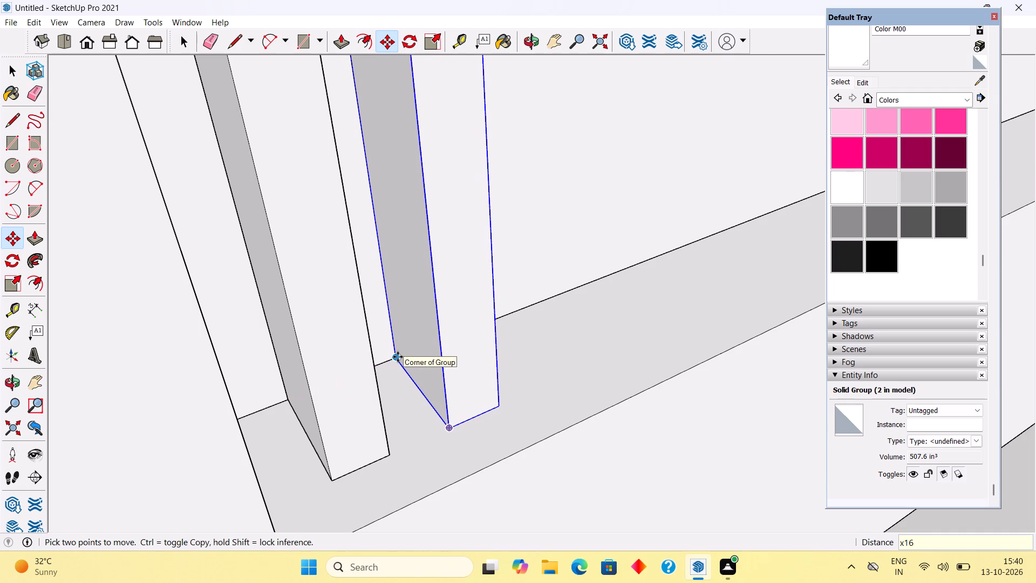
Copy the last strip of the array 1 7/8" further along the panel's base, toward the groove's far side.
{"action": "scroll", "coordinate": [383, 372], "scroll_direction": "down", "scroll_amount": 20}
{"action": "scroll", "coordinate": [383, 372], "scroll_direction": "down", "scroll_amount": 4}
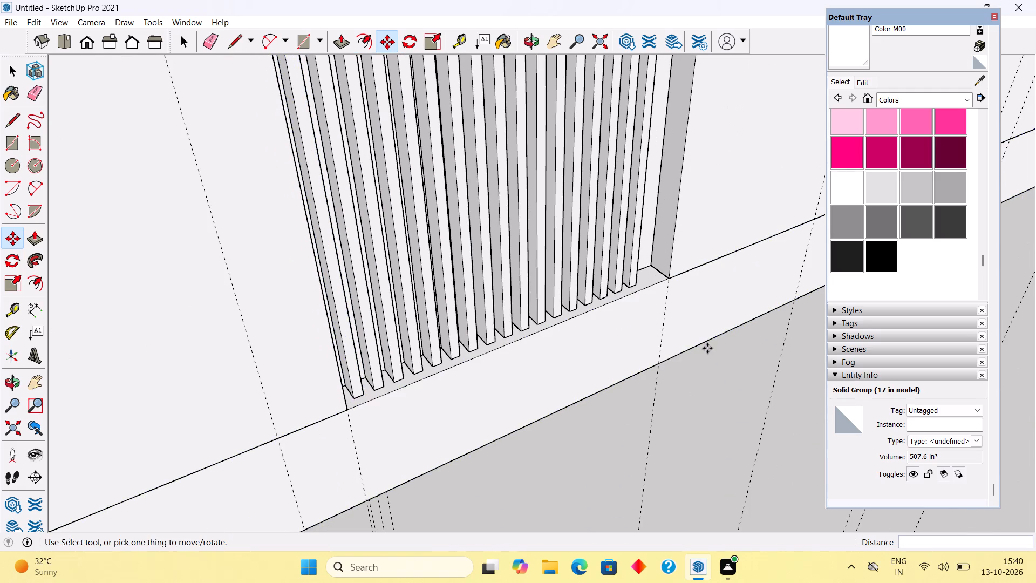
{"action": "middle_click_drag", "start_coordinate": [541, 342], "coordinate": [304, 324]}
{"action": "middle_click_drag", "start_coordinate": [679, 324], "coordinate": [689, 322]}
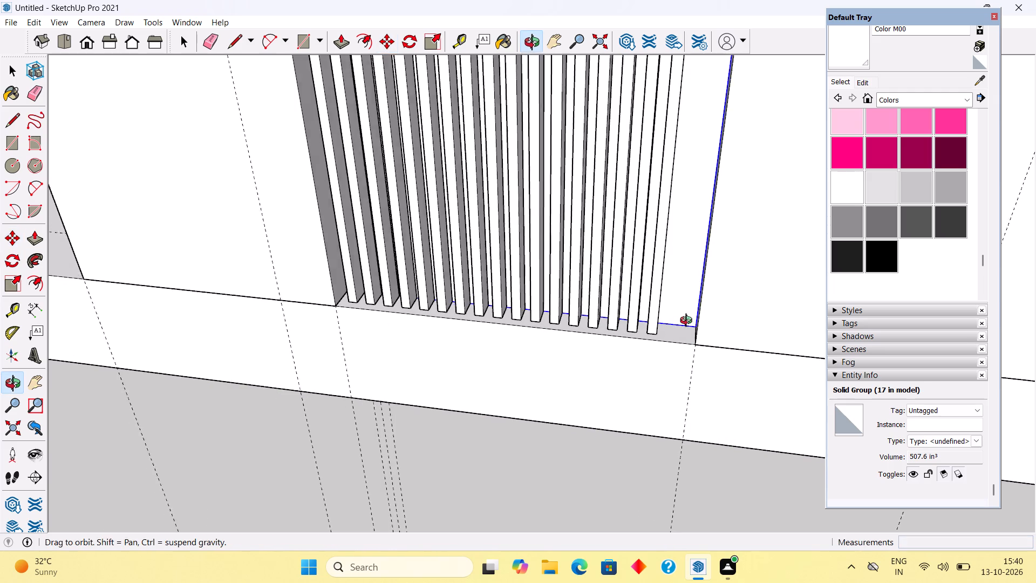
{"action": "middle_click_drag", "start_coordinate": [689, 322], "coordinate": [708, 316]}
{"action": "scroll", "coordinate": [708, 316], "scroll_direction": "up", "scroll_amount": 1}
{"action": "key", "text": "space"}
{"action": "scroll", "coordinate": [666, 320], "scroll_direction": "up", "scroll_amount": 9}
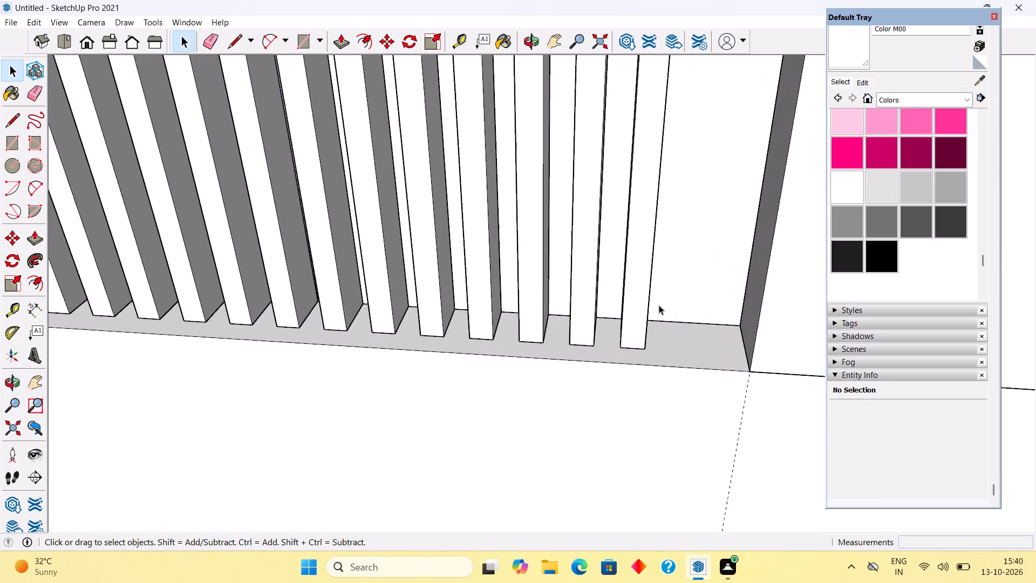
{"action": "middle_click_drag", "start_coordinate": [597, 273], "coordinate": [597, 193]}
{"action": "left_click", "coordinate": [638, 253]}
{"action": "scroll", "coordinate": [659, 278], "scroll_direction": "up", "scroll_amount": 3}
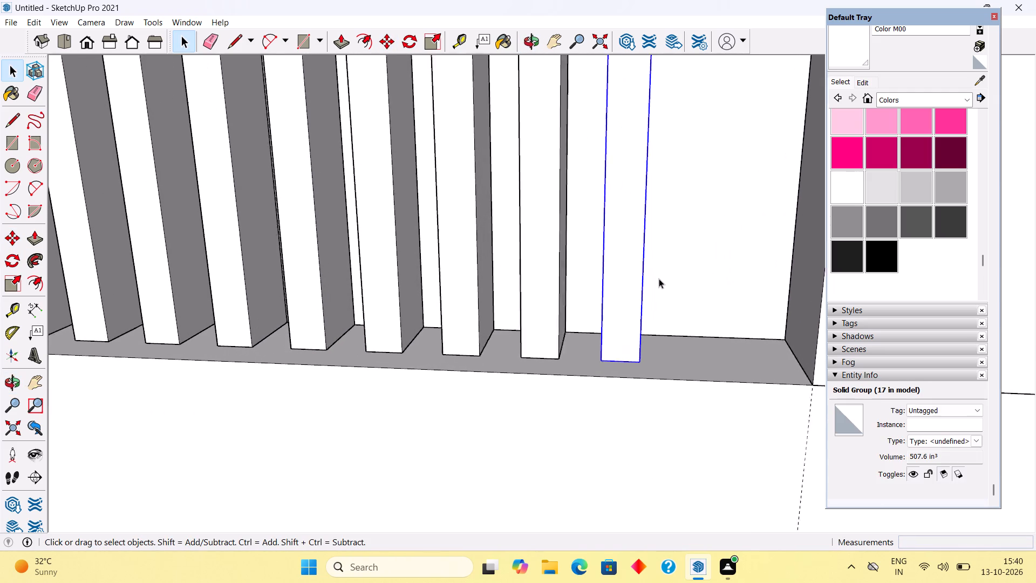
{"action": "scroll", "coordinate": [659, 279], "scroll_direction": "up", "scroll_amount": 2}
{"action": "key", "text": "m"}
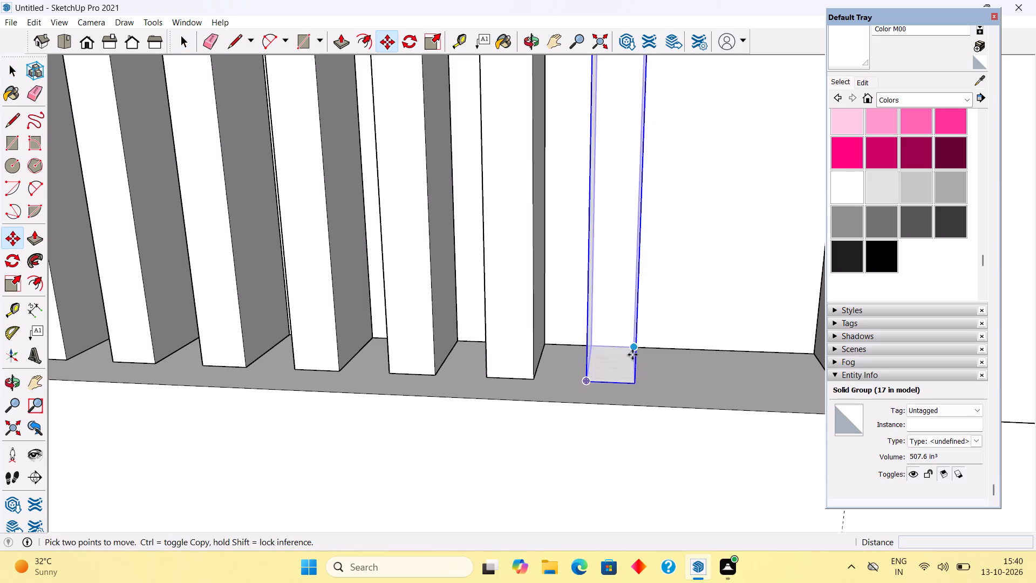
{"action": "middle_click_drag", "start_coordinate": [651, 348], "coordinate": [576, 375]}
{"action": "scroll", "coordinate": [592, 365], "scroll_direction": "up", "scroll_amount": 4}
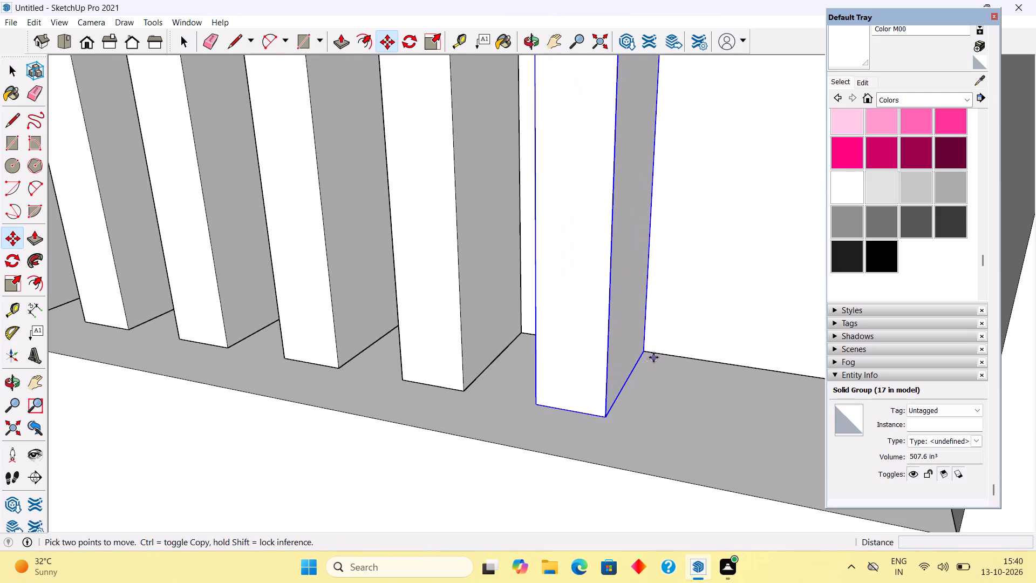
{"action": "left_click", "coordinate": [646, 349]}
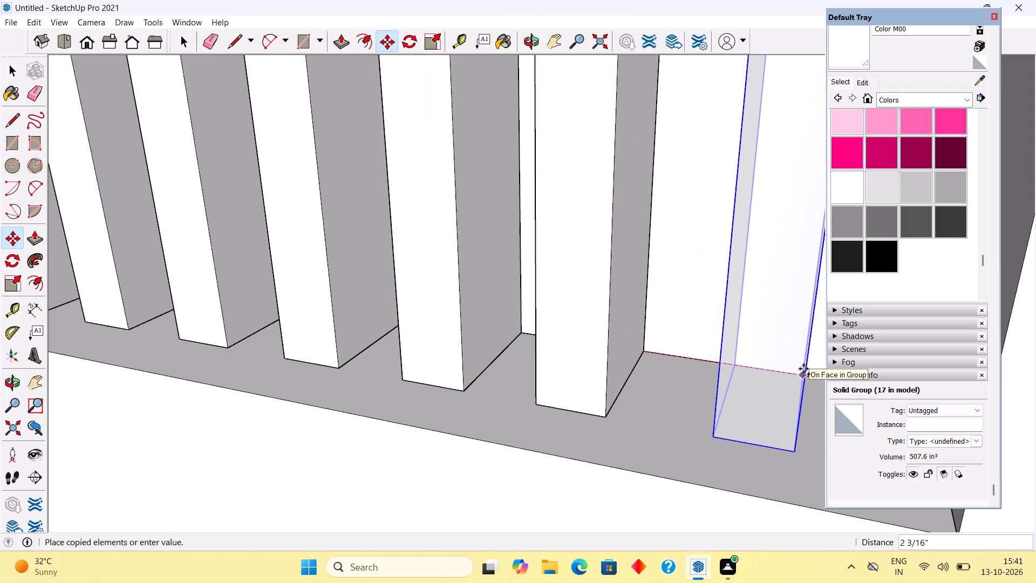
{"action": "key", "text": "1"}
{"action": "key", "text": "space"}
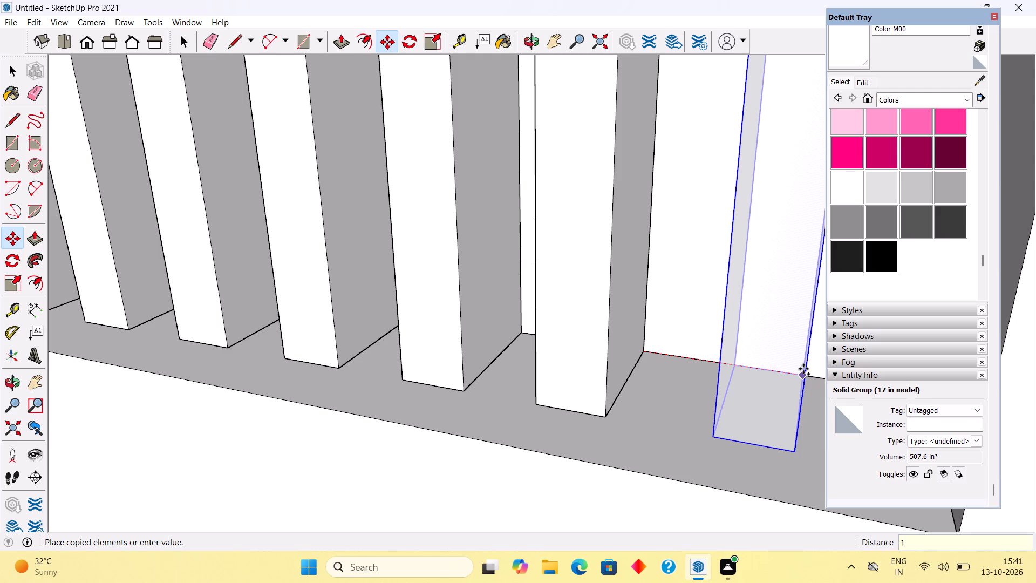
{"action": "key", "text": "7"}
{"action": "type", "text": "/8\""}
{"action": "key", "text": "Return"}
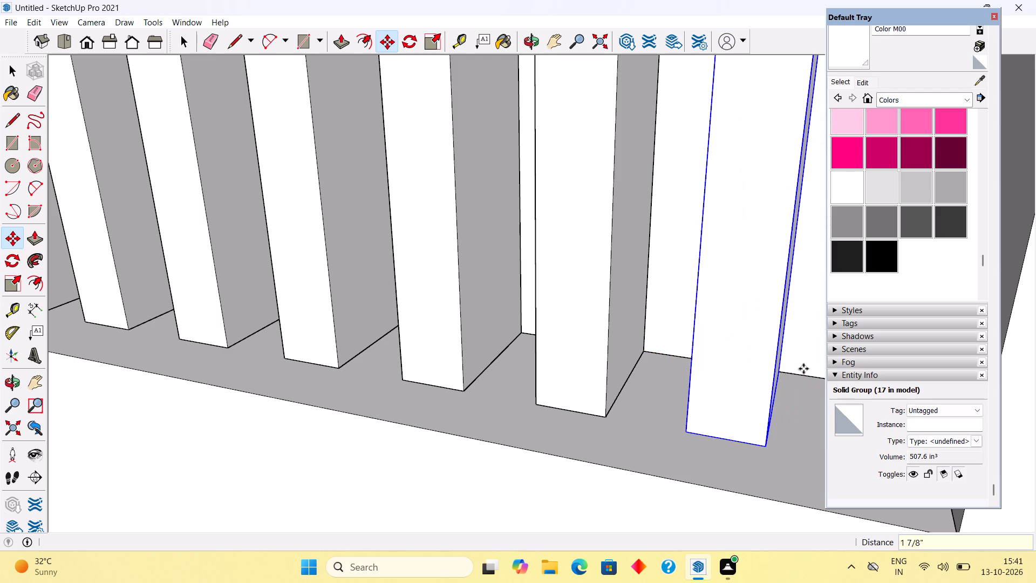
{"action": "scroll", "coordinate": [786, 379], "scroll_direction": "down", "scroll_amount": 5}
{"action": "scroll", "coordinate": [740, 394], "scroll_direction": "down", "scroll_amount": 9}
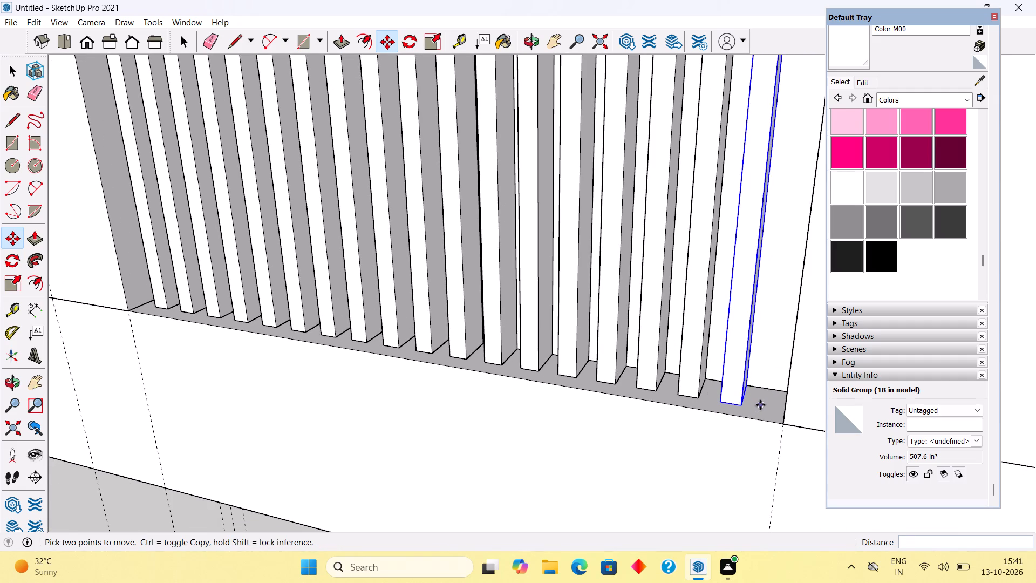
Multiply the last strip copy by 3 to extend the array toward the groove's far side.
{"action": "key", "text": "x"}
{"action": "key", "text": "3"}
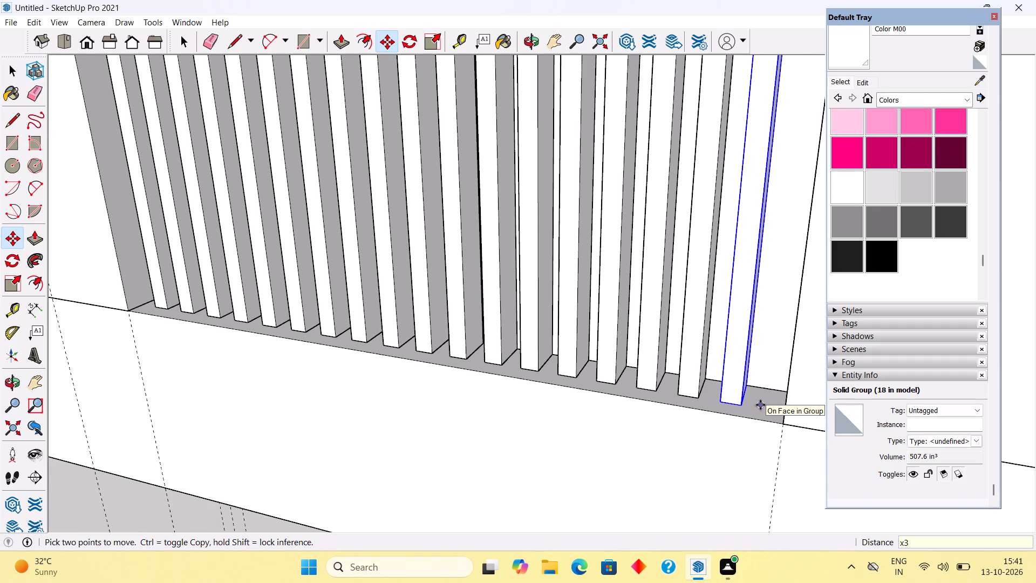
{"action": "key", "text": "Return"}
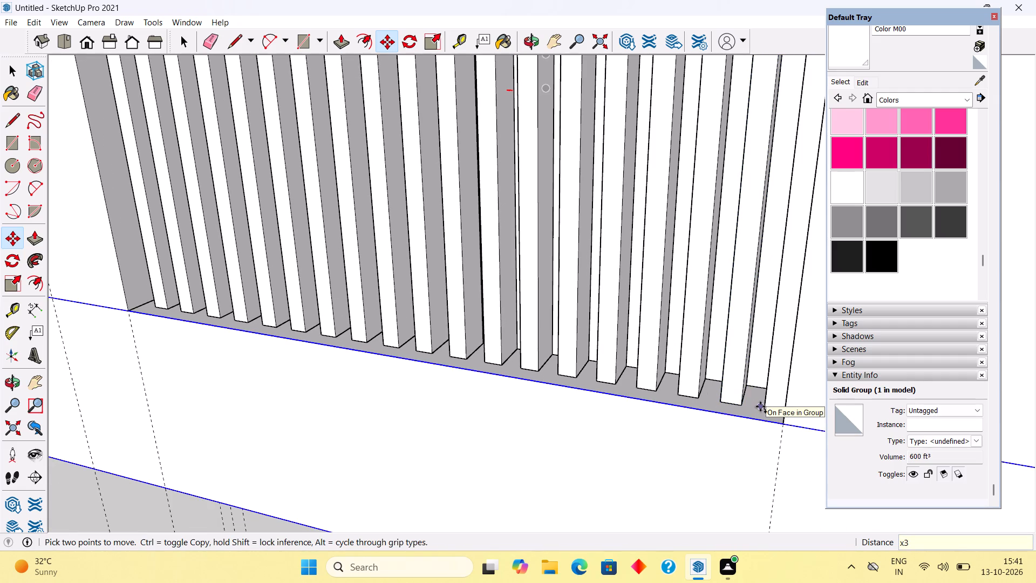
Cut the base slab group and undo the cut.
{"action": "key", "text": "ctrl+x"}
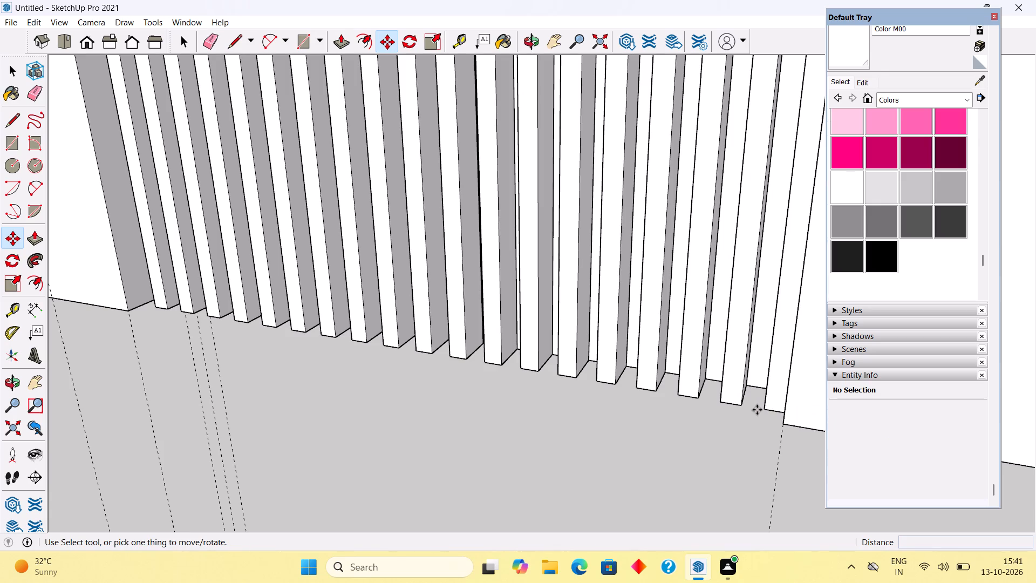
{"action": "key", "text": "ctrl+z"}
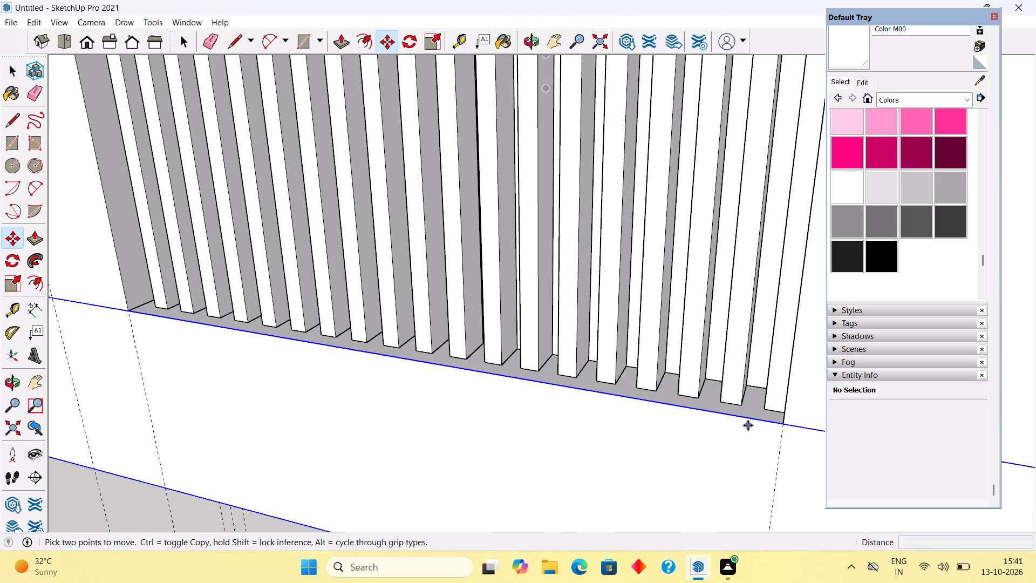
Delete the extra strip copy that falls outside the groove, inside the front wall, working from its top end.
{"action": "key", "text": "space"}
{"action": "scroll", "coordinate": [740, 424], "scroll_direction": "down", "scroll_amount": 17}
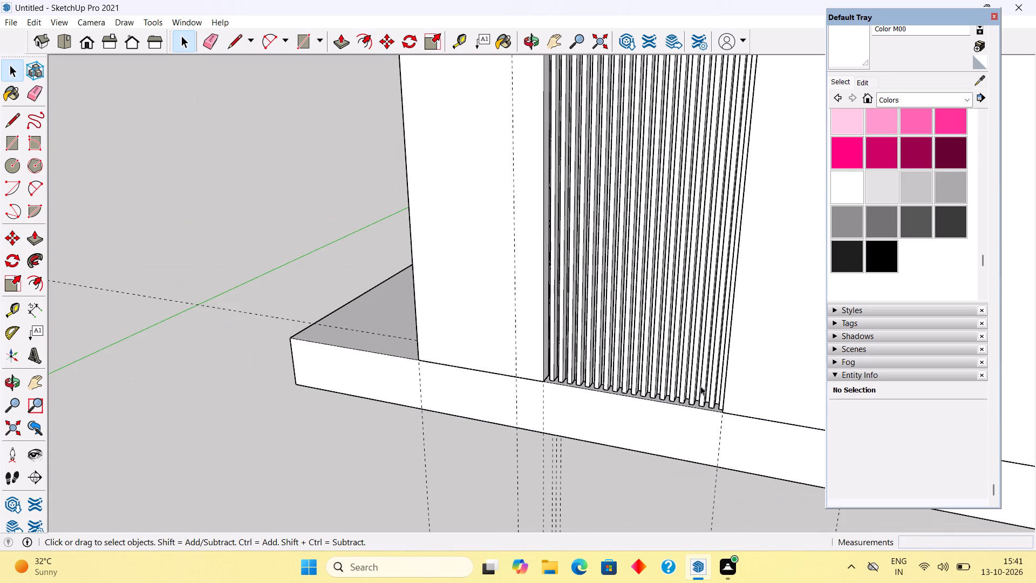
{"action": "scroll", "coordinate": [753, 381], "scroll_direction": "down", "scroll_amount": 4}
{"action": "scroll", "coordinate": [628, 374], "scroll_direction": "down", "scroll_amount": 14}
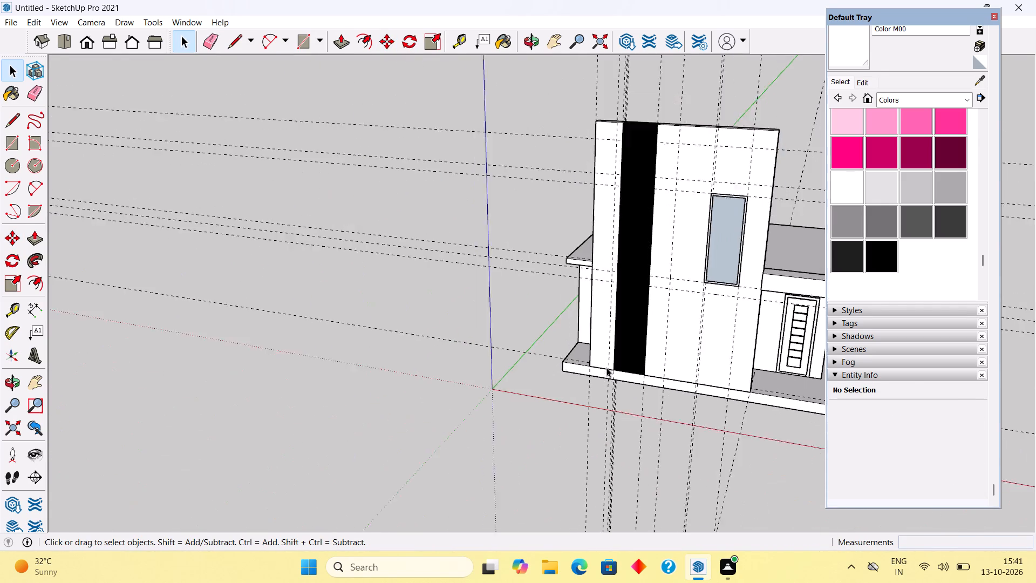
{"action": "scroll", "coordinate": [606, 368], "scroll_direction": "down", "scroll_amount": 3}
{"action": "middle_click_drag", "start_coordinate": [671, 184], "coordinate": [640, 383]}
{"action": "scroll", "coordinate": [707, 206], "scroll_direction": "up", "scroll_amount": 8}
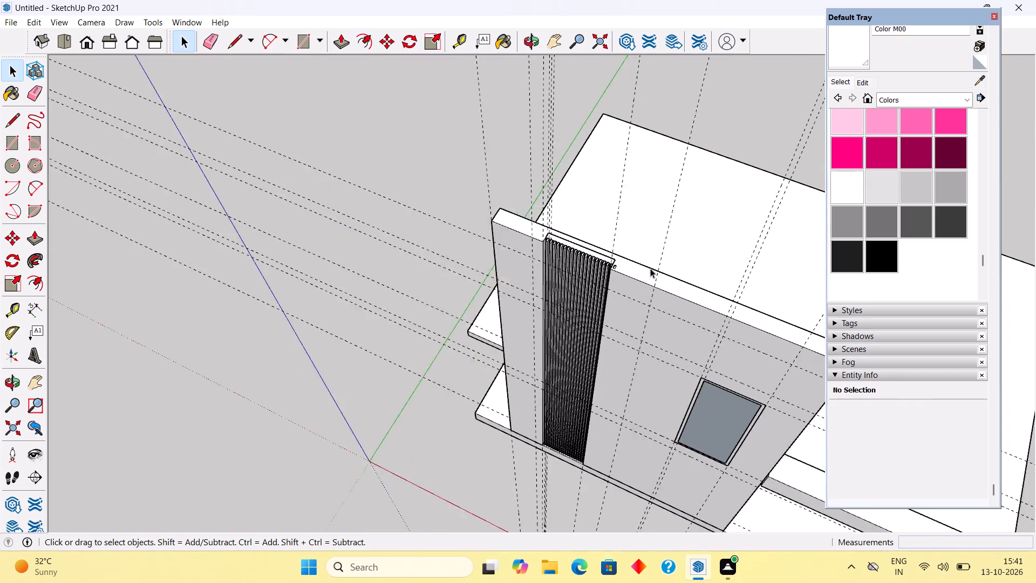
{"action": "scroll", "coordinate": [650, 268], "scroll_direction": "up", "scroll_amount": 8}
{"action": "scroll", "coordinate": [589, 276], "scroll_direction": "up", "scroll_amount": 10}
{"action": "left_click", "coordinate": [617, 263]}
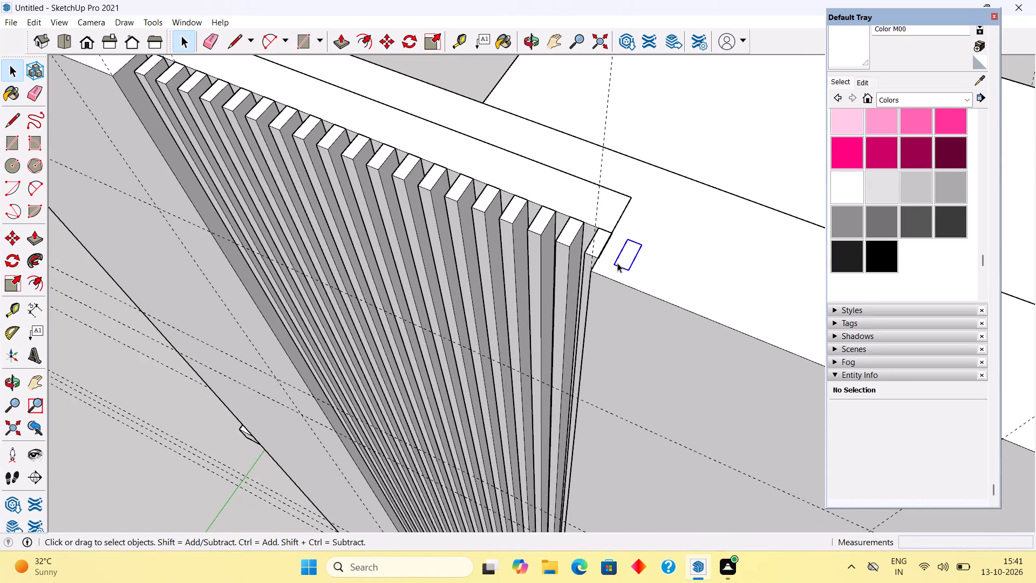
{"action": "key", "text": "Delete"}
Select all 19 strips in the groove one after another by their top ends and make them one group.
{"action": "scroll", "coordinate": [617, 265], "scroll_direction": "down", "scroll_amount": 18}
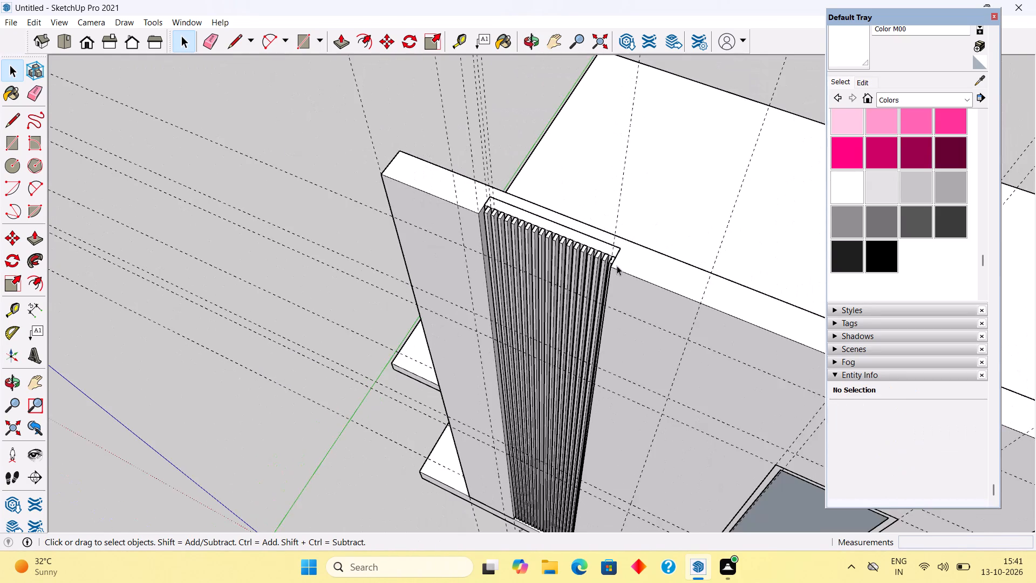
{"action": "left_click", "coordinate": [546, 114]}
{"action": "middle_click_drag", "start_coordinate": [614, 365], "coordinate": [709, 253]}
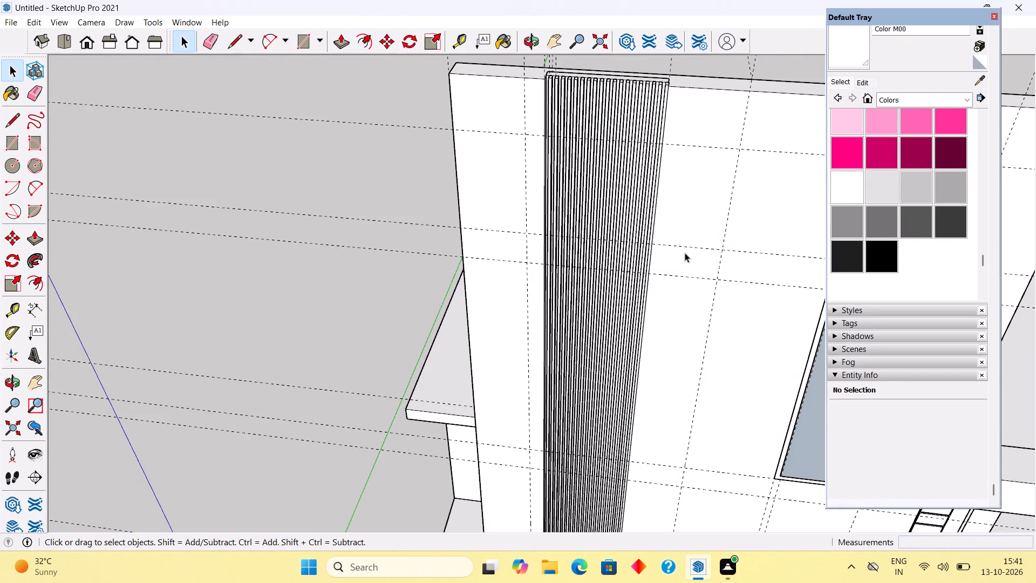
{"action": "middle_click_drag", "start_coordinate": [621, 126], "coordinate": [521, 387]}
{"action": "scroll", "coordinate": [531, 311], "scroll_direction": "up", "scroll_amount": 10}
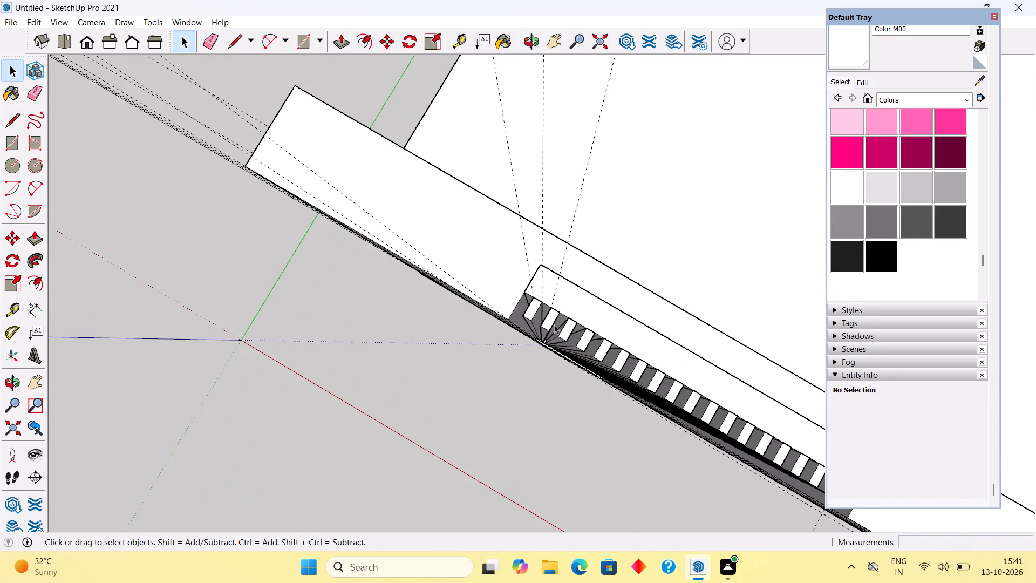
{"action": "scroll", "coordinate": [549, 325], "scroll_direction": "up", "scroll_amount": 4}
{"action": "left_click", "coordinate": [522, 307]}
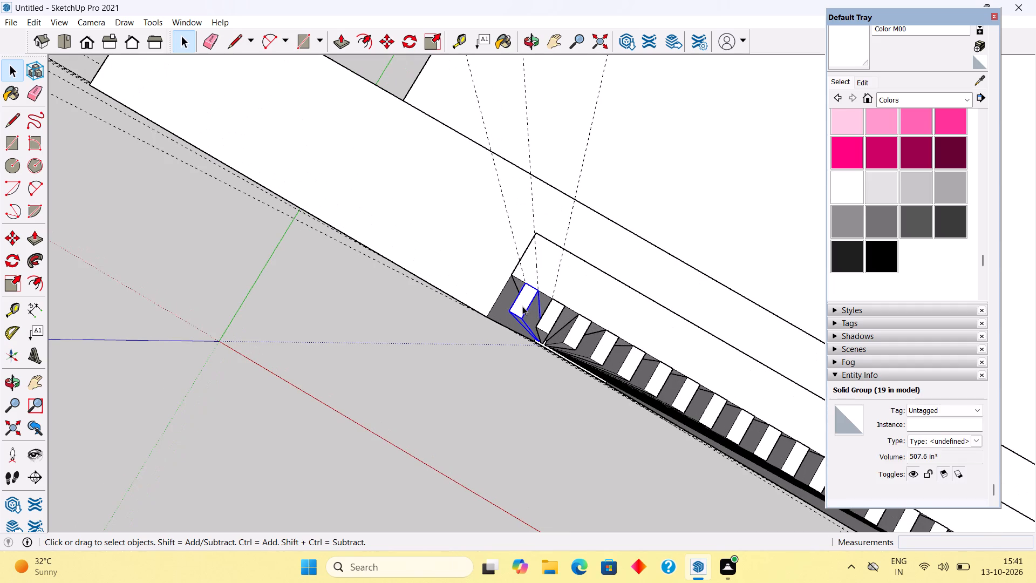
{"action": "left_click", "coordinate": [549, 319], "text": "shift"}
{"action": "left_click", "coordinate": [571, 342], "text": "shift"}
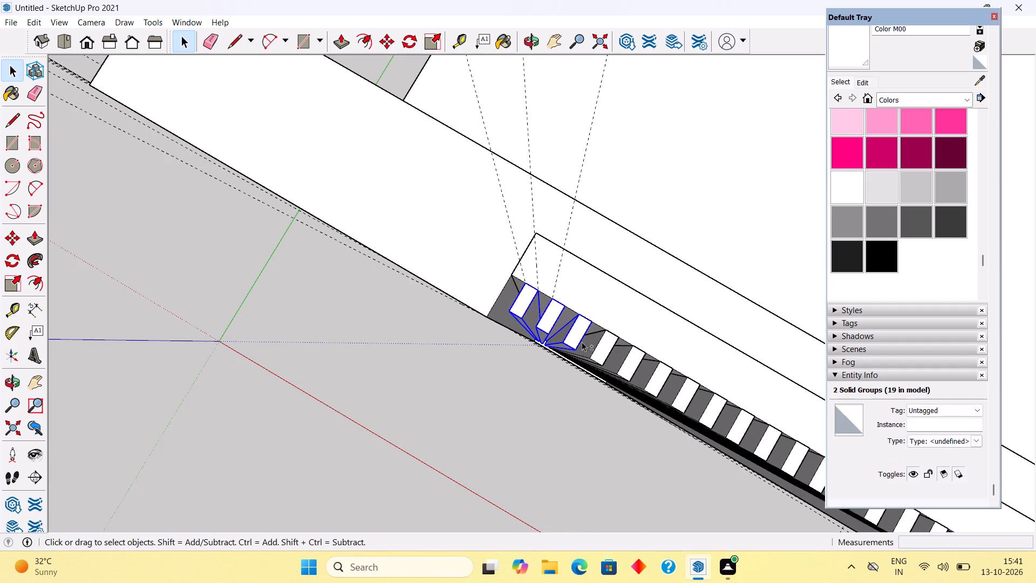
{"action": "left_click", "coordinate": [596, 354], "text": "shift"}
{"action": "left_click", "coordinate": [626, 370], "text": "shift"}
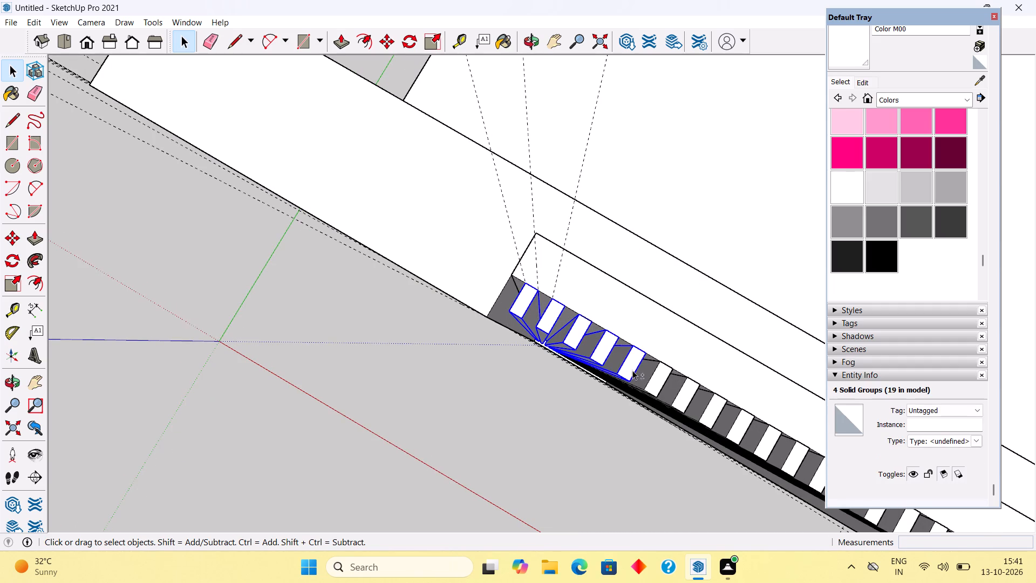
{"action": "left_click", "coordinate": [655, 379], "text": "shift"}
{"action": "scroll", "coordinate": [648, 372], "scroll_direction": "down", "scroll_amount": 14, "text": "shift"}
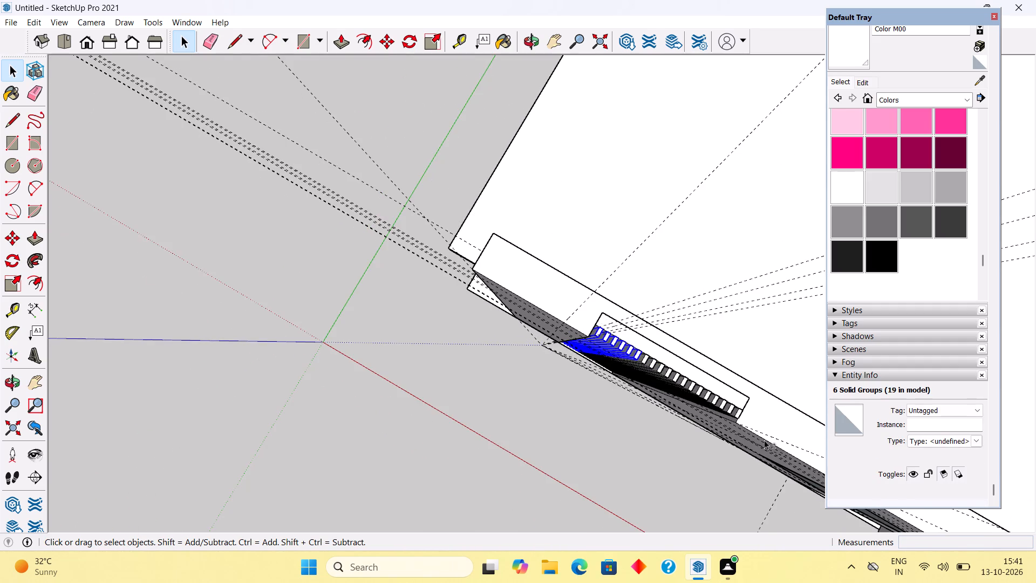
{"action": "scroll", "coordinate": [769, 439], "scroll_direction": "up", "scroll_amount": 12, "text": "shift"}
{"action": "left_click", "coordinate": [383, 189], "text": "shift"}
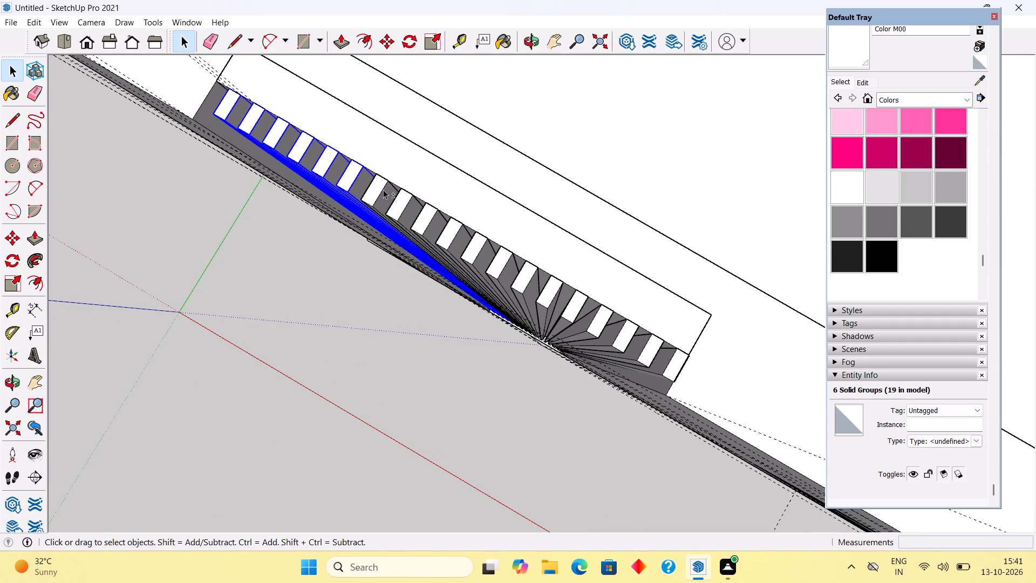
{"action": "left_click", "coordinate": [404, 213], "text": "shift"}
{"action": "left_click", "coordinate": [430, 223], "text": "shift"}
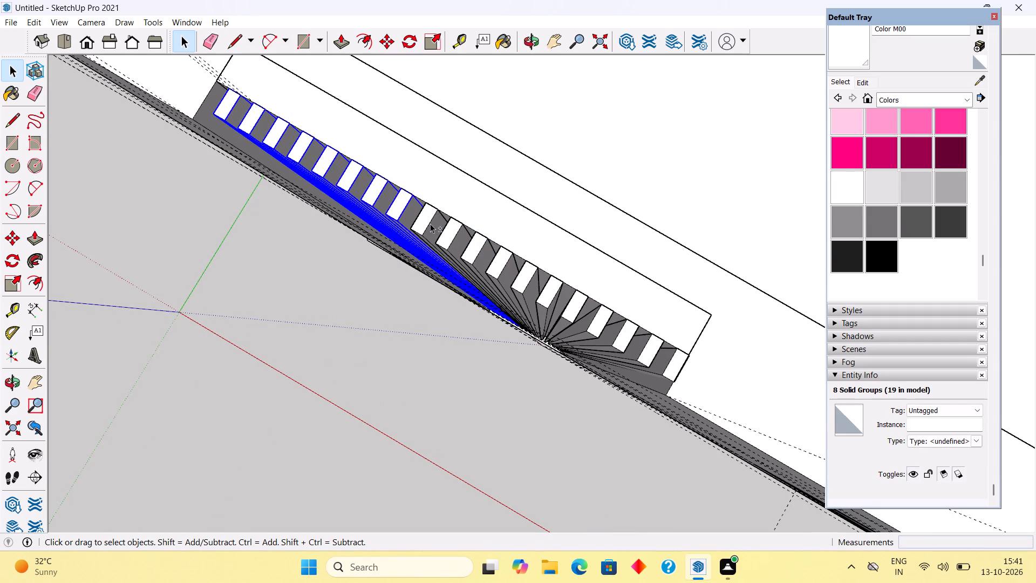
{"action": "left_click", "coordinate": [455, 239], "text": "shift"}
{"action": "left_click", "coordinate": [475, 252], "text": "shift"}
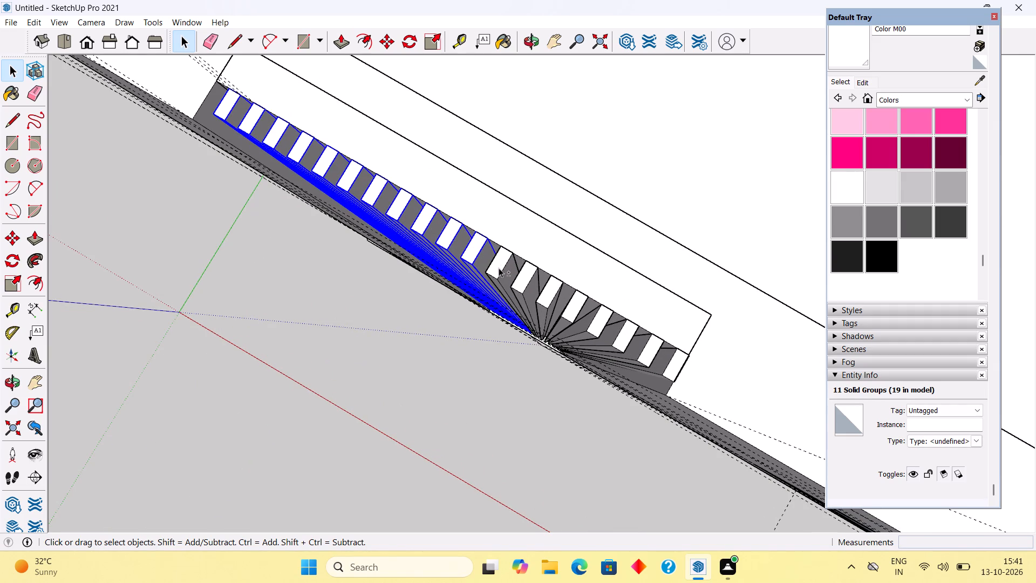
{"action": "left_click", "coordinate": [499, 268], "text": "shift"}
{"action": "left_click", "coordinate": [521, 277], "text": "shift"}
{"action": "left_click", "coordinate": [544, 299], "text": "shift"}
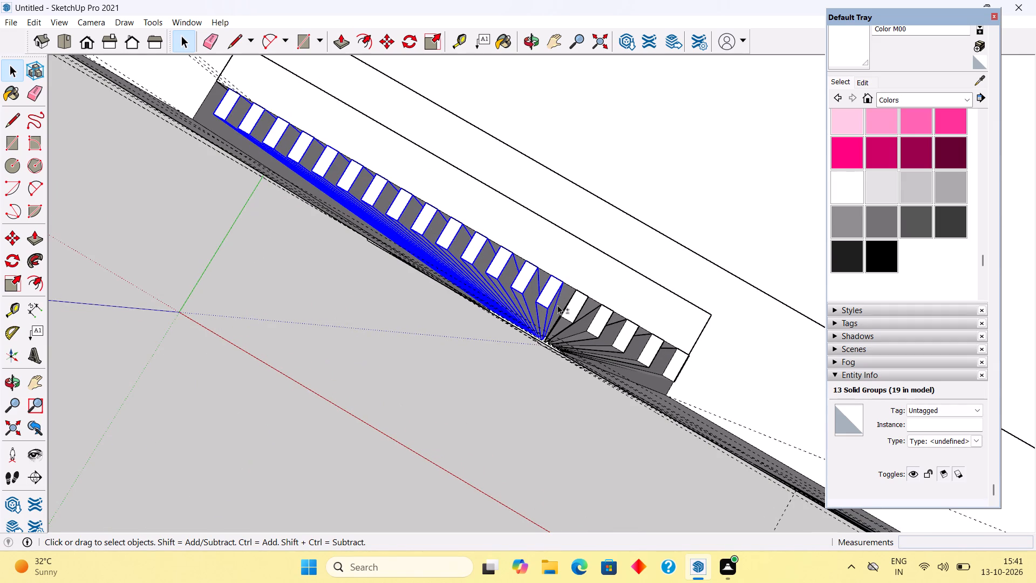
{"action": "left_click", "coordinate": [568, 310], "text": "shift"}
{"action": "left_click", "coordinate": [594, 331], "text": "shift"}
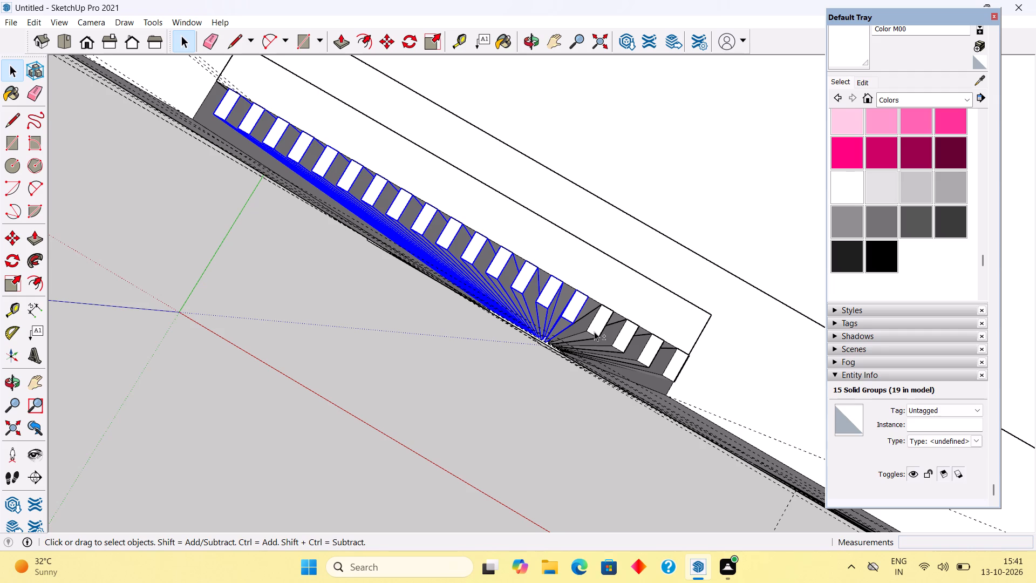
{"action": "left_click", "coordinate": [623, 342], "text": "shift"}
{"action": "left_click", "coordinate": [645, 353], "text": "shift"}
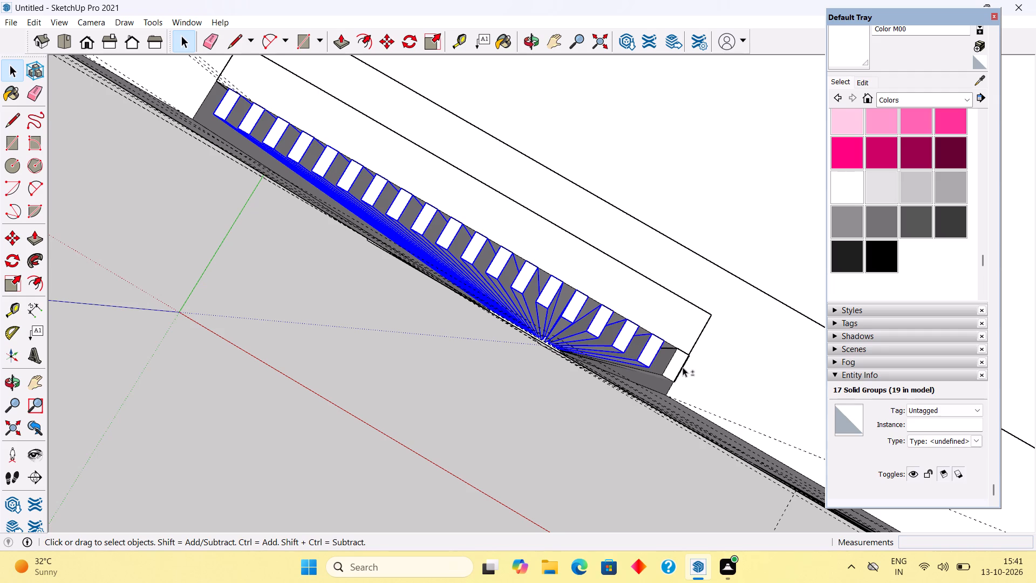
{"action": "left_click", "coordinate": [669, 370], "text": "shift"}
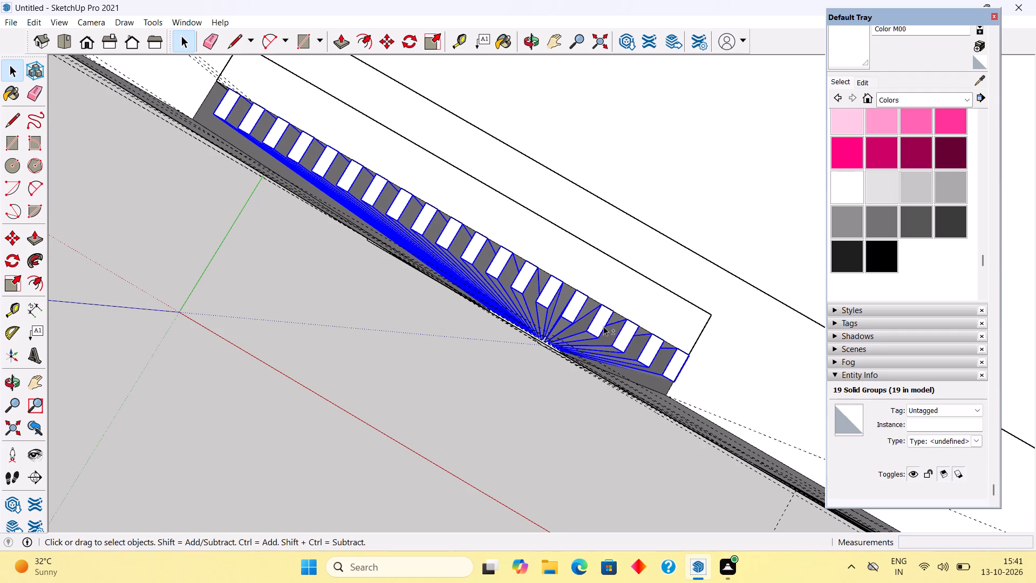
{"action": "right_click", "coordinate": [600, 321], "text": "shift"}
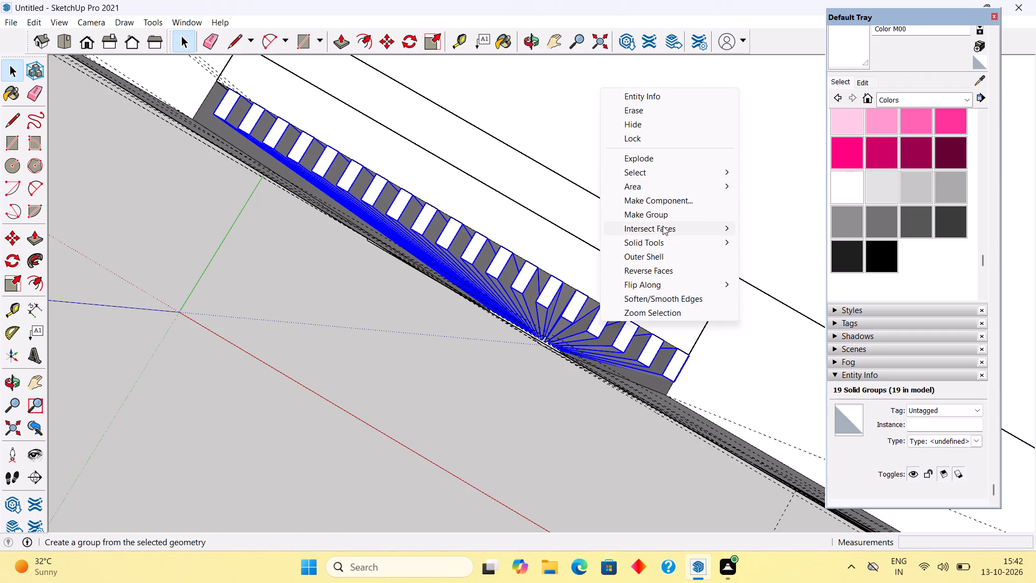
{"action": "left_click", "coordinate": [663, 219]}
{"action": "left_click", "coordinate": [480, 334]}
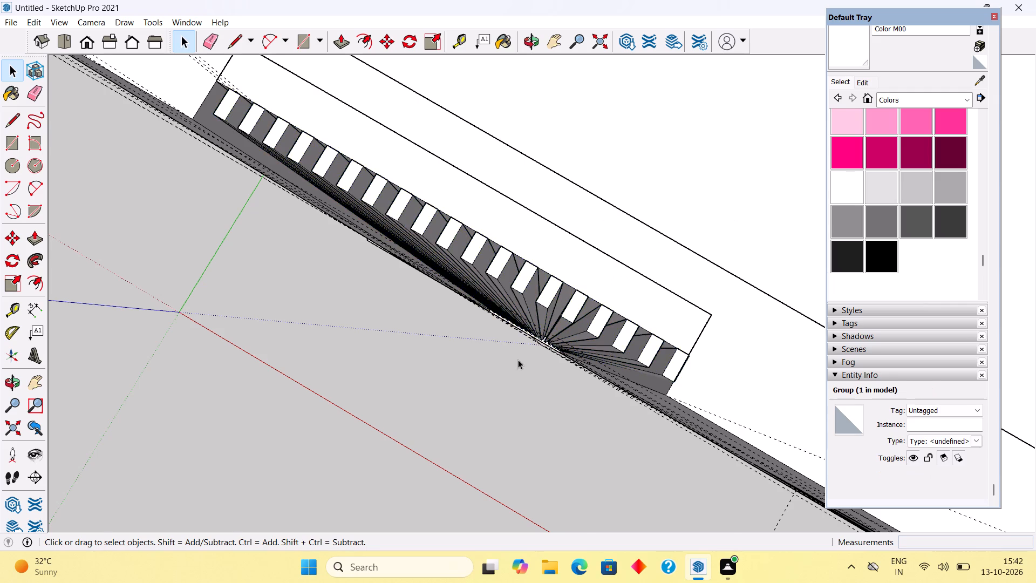
Examine the strip-filled groove in the tall front wall from the front, close up and from a distance.
{"action": "scroll", "coordinate": [518, 361], "scroll_direction": "down", "scroll_amount": 11}
{"action": "middle_click_drag", "start_coordinate": [591, 415], "coordinate": [652, 221]}
{"action": "scroll", "coordinate": [652, 220], "scroll_direction": "down", "scroll_amount": 4}
{"action": "middle_click_drag", "start_coordinate": [646, 313], "coordinate": [731, 286]}
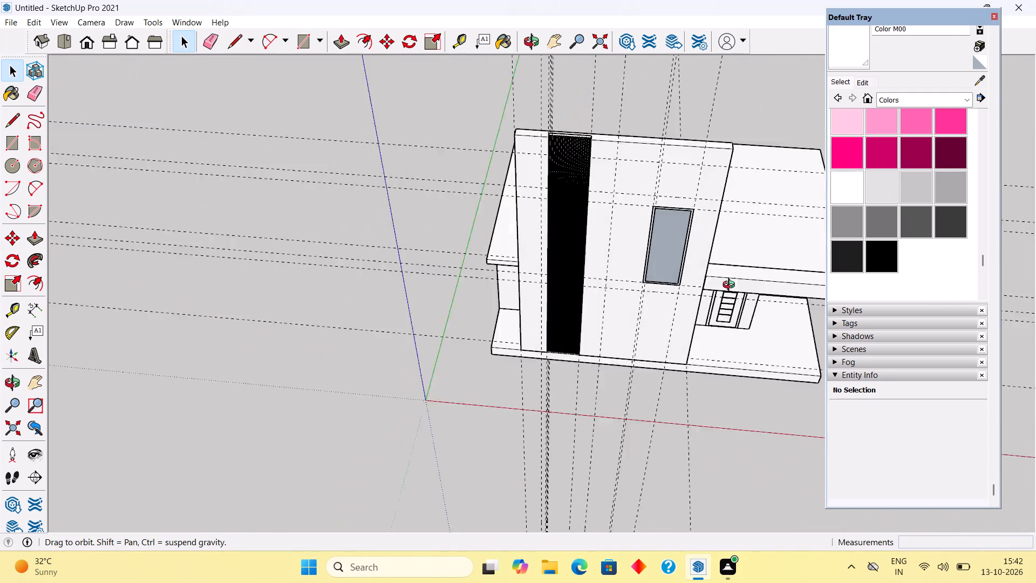
{"action": "middle_click_drag", "start_coordinate": [731, 286], "coordinate": [768, 207]}
{"action": "scroll", "coordinate": [561, 171], "scroll_direction": "up", "scroll_amount": 11}
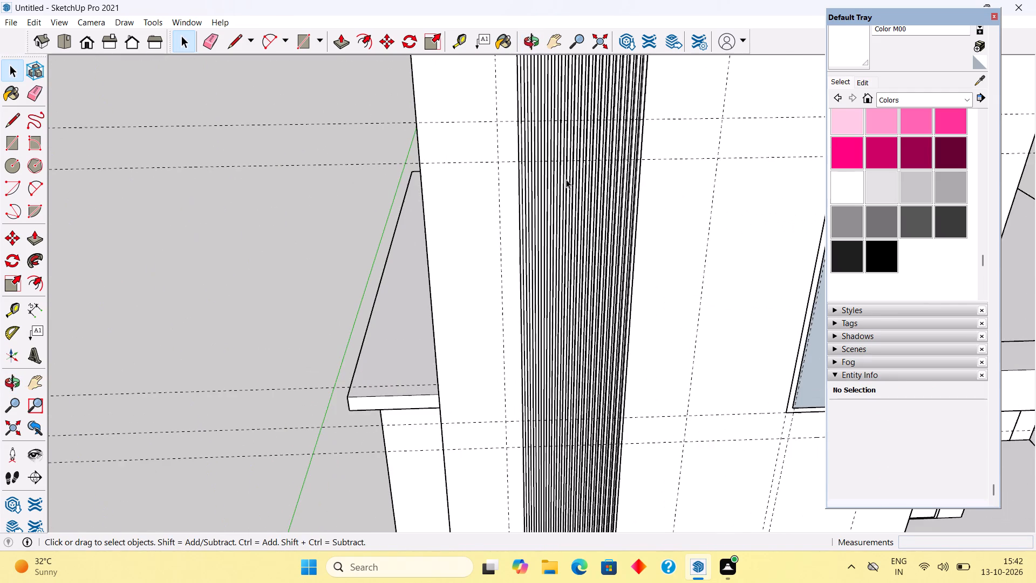
{"action": "scroll", "coordinate": [567, 179], "scroll_direction": "down", "scroll_amount": 10}
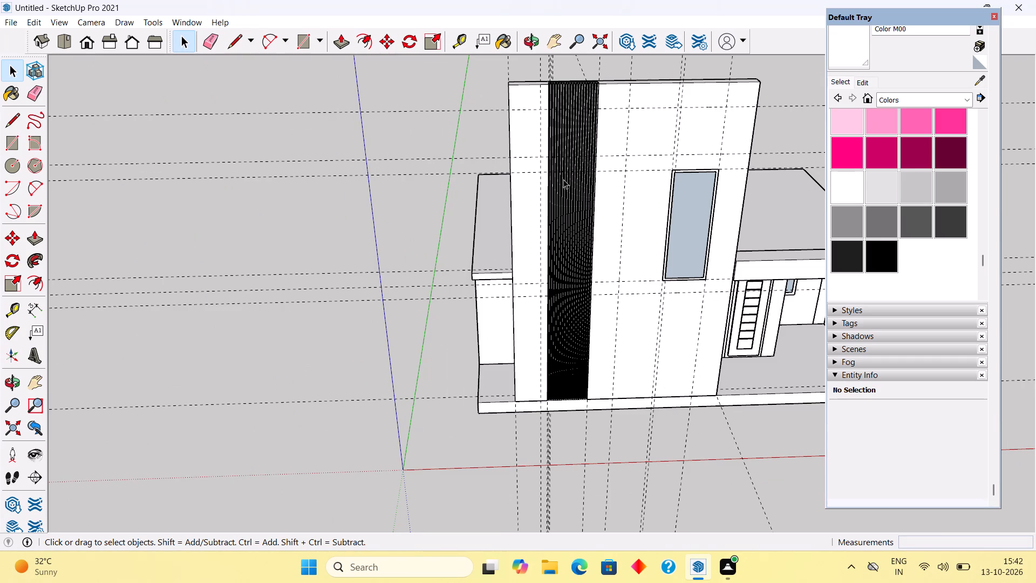
Delete the grouped vertical strips from the groove in the front wall.
{"action": "left_click", "coordinate": [588, 171]}
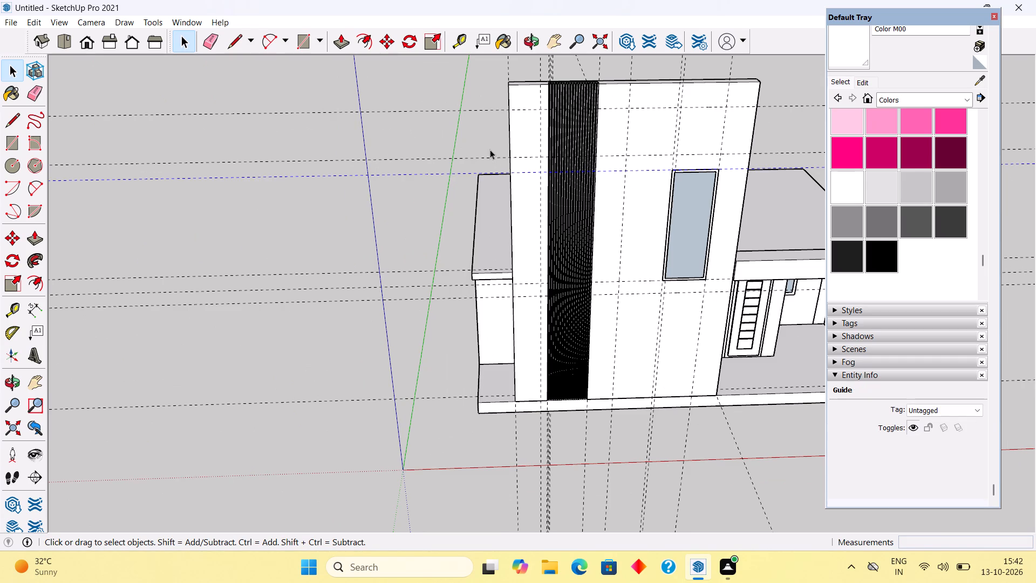
{"action": "left_click", "coordinate": [476, 139]}
{"action": "middle_click_drag", "start_coordinate": [559, 107], "coordinate": [524, 293]}
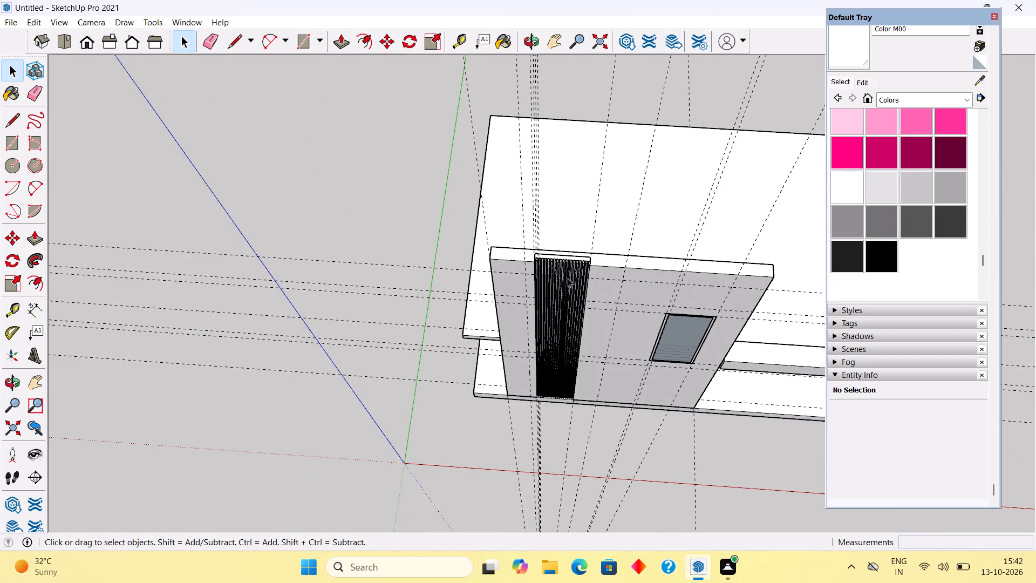
{"action": "scroll", "coordinate": [576, 275], "scroll_direction": "up", "scroll_amount": 4}
{"action": "left_click", "coordinate": [576, 270]}
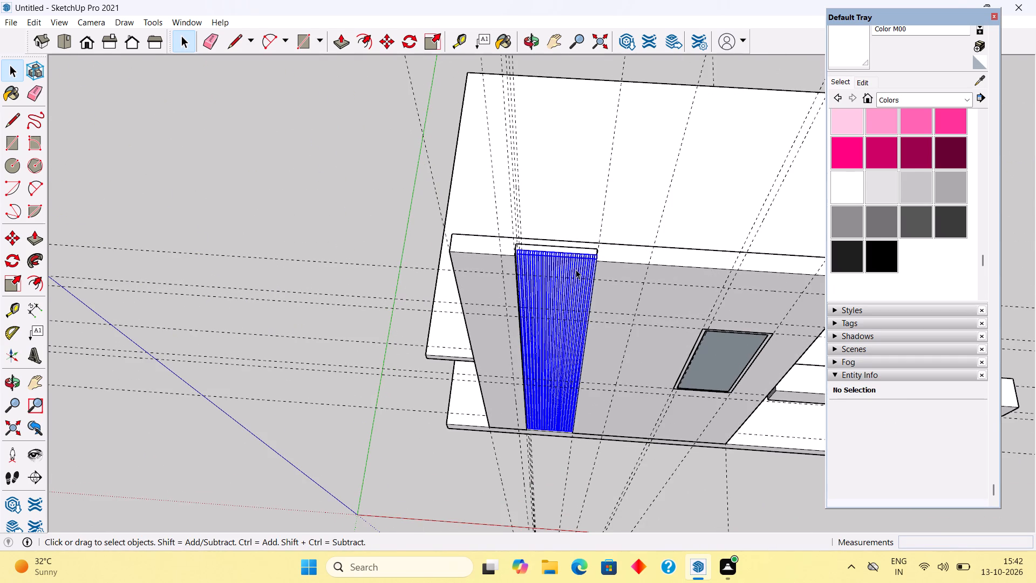
{"action": "key", "text": "Delete"}
Isolate the groove's backing panel group by inverting the selection and hiding all other entities, including the guides.
{"action": "middle_click_drag", "start_coordinate": [587, 238], "coordinate": [588, 231]}
{"action": "left_click", "coordinate": [565, 268]}
{"action": "left_click", "coordinate": [567, 257]}
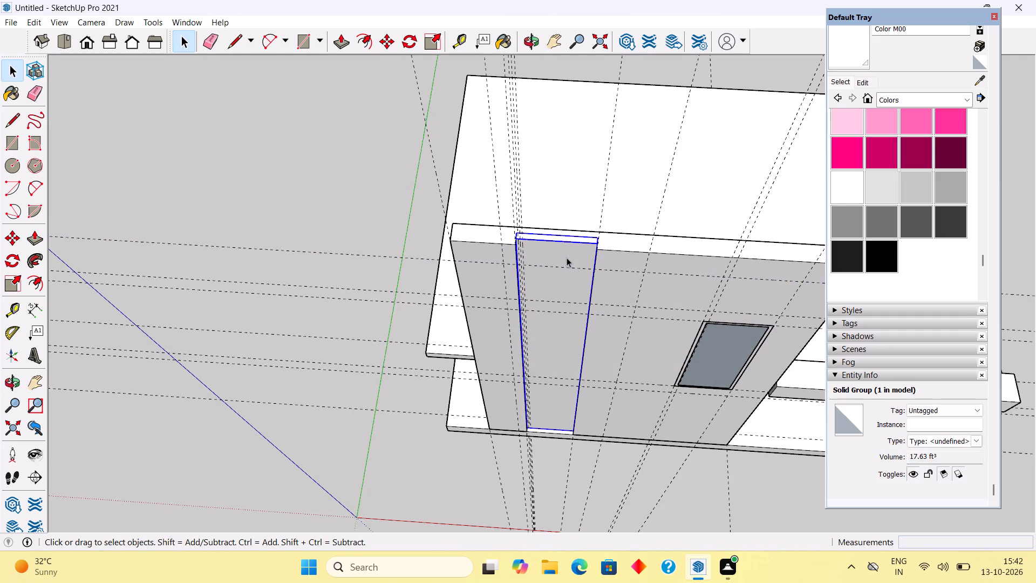
{"action": "right_click", "coordinate": [567, 257]}
{"action": "left_click", "coordinate": [595, 329]}
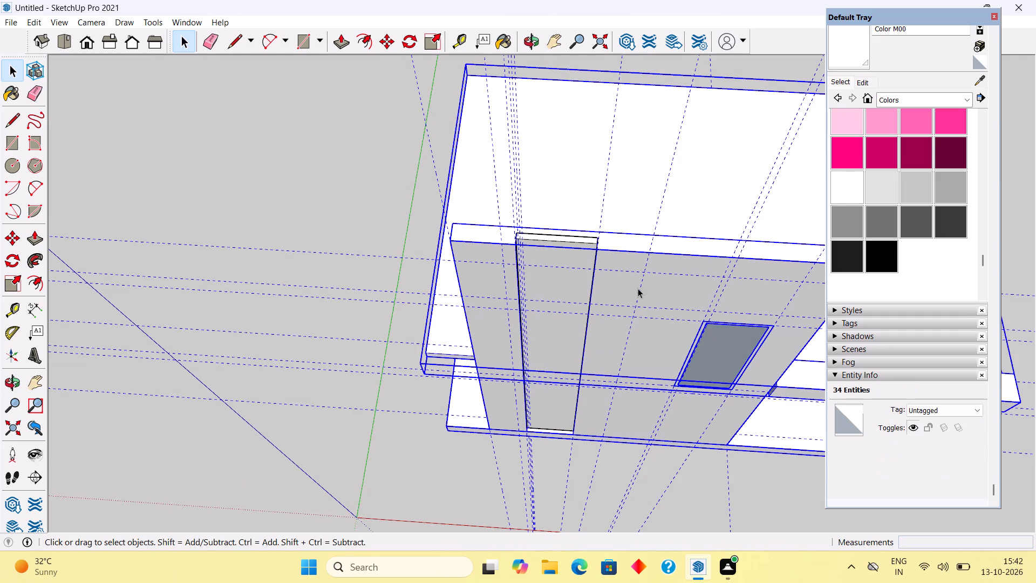
{"action": "right_click", "coordinate": [638, 288]}
{"action": "left_click", "coordinate": [652, 322]}
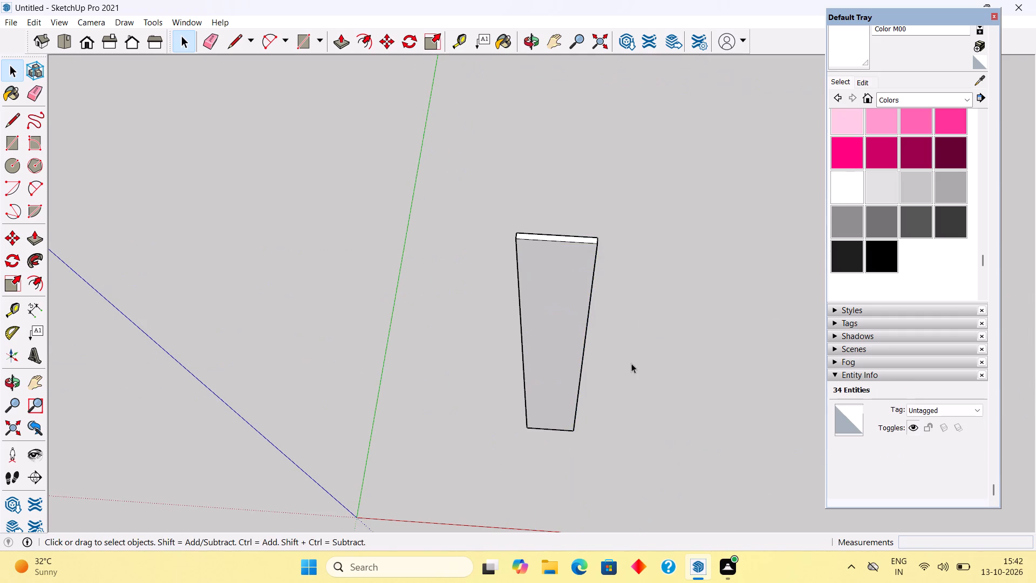
{"action": "middle_click_drag", "start_coordinate": [631, 363], "coordinate": [656, 253]}
{"action": "scroll", "coordinate": [615, 307], "scroll_direction": "down", "scroll_amount": 3}
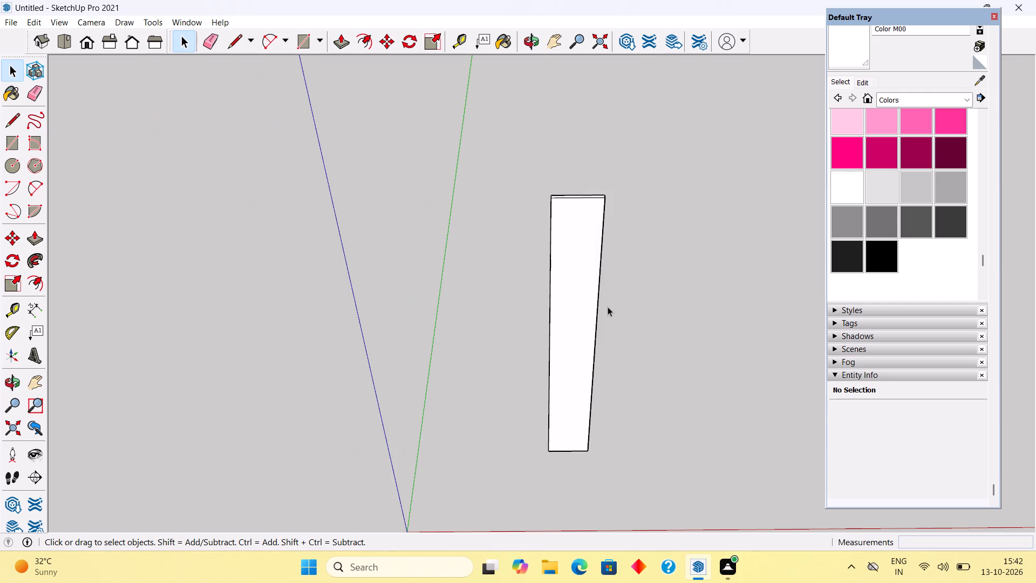
{"action": "scroll", "coordinate": [588, 303], "scroll_direction": "up", "scroll_amount": 3}
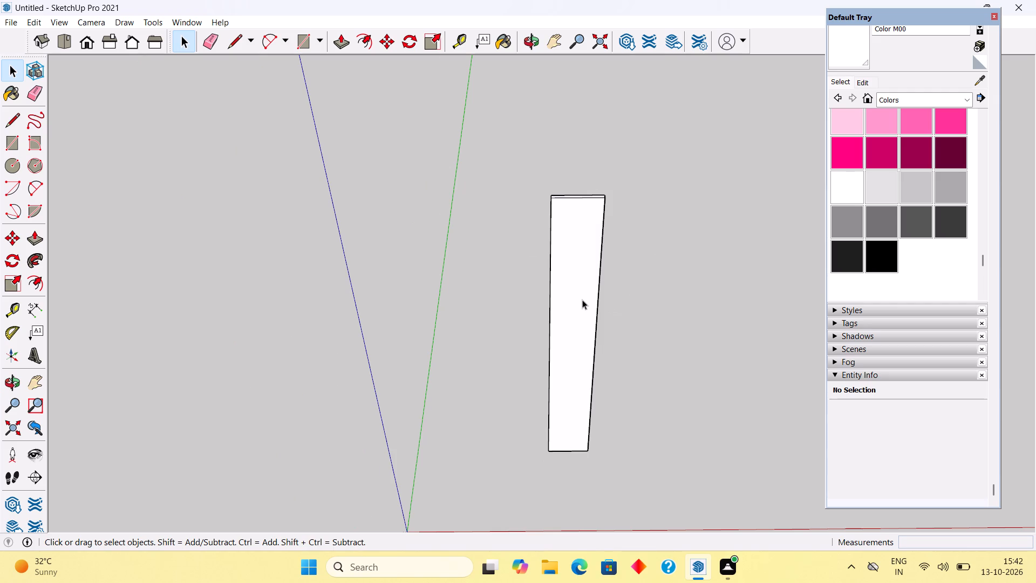
Push/pull the front face of the isolated backing panel outward by 1" inside its group, and close the group.
{"action": "double_click", "coordinate": [582, 300]}
{"action": "scroll", "coordinate": [582, 300], "scroll_direction": "up", "scroll_amount": 5}
{"action": "key", "text": "p"}
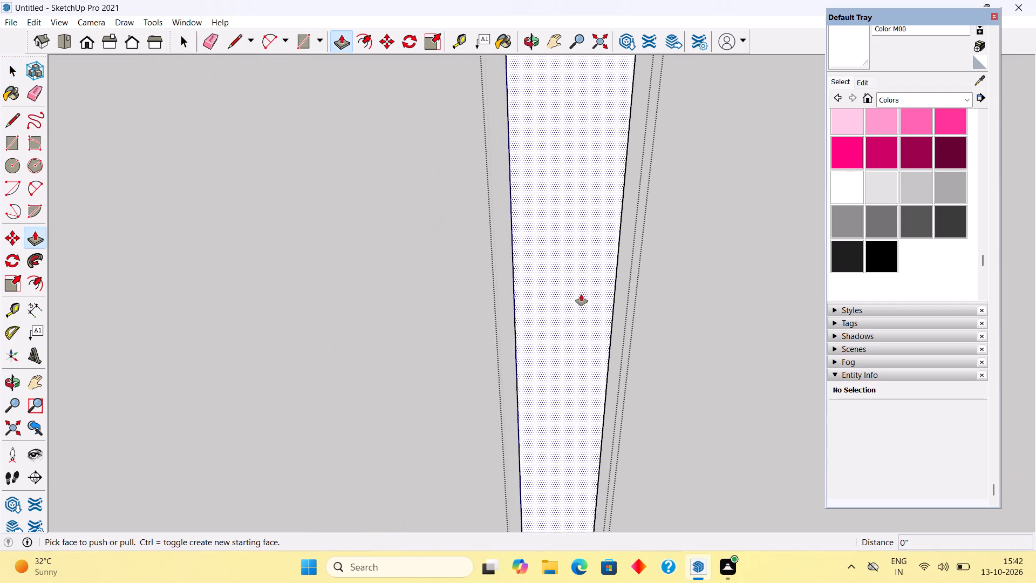
{"action": "left_click", "coordinate": [581, 294]}
{"action": "key", "text": "1"}
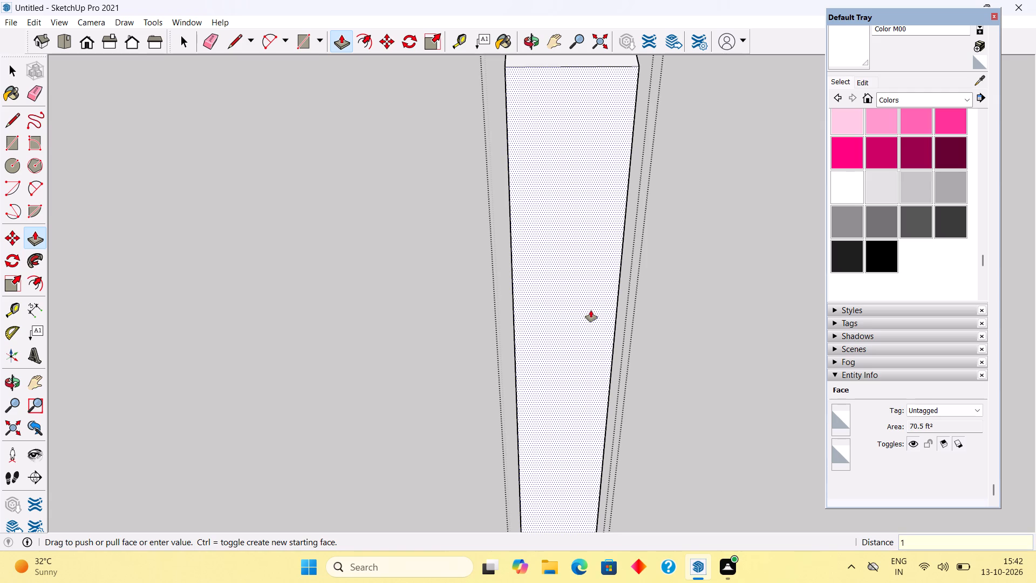
{"action": "key", "text": "shift+quotedbl"}
{"action": "key", "text": "Return"}
{"action": "scroll", "coordinate": [591, 310], "scroll_direction": "down", "scroll_amount": 11}
{"action": "key", "text": "space"}
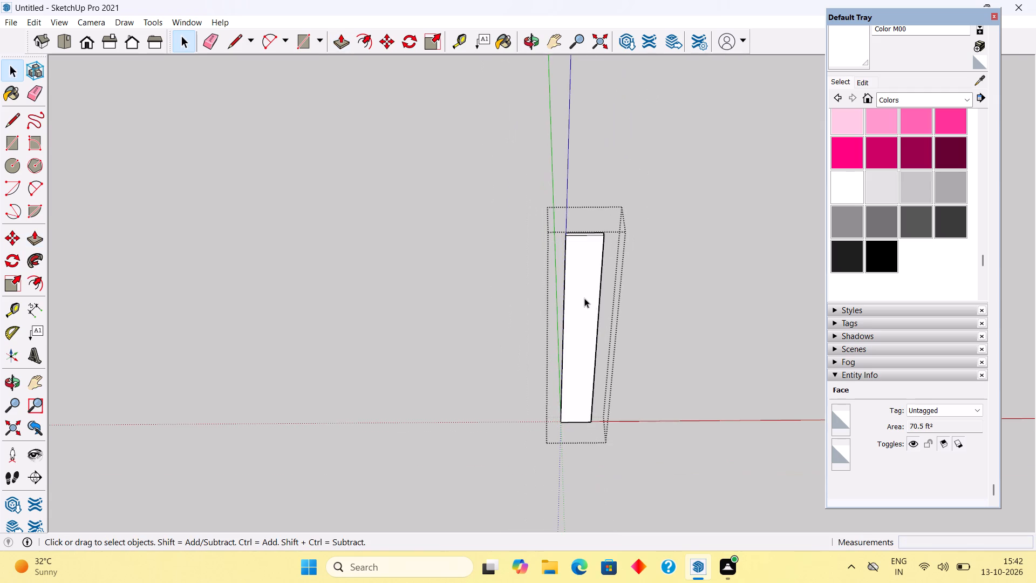
{"action": "left_click", "coordinate": [611, 197]}
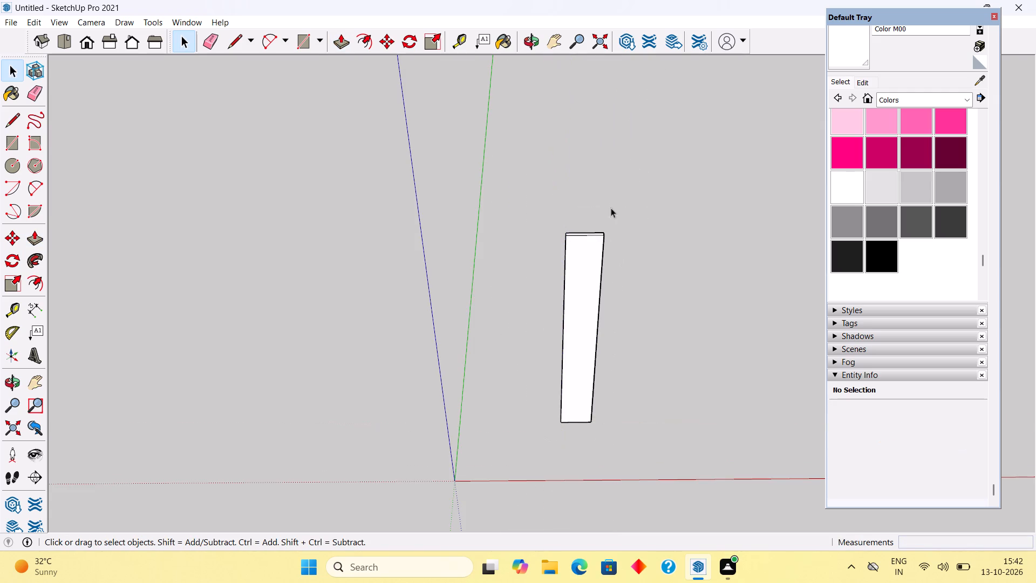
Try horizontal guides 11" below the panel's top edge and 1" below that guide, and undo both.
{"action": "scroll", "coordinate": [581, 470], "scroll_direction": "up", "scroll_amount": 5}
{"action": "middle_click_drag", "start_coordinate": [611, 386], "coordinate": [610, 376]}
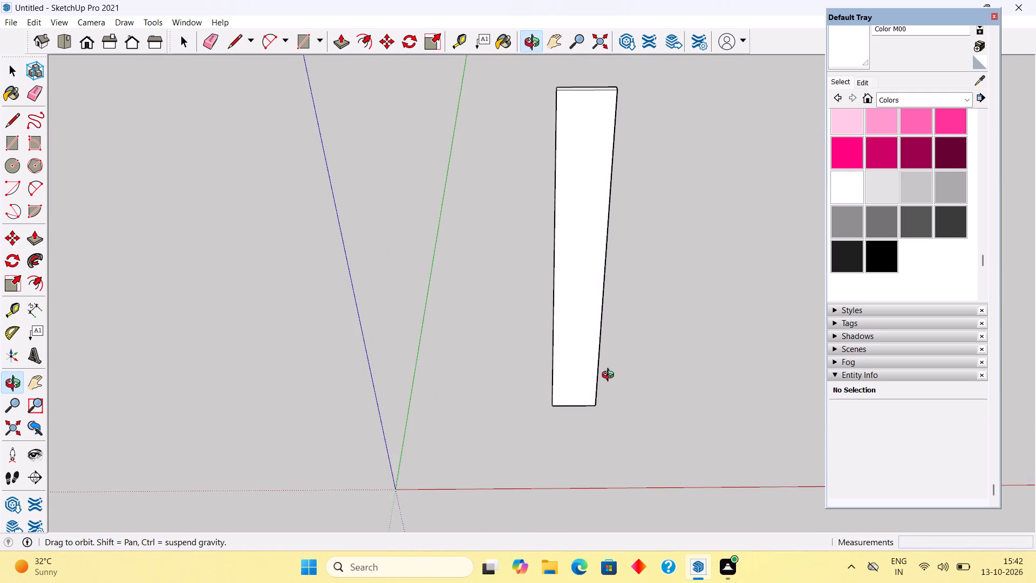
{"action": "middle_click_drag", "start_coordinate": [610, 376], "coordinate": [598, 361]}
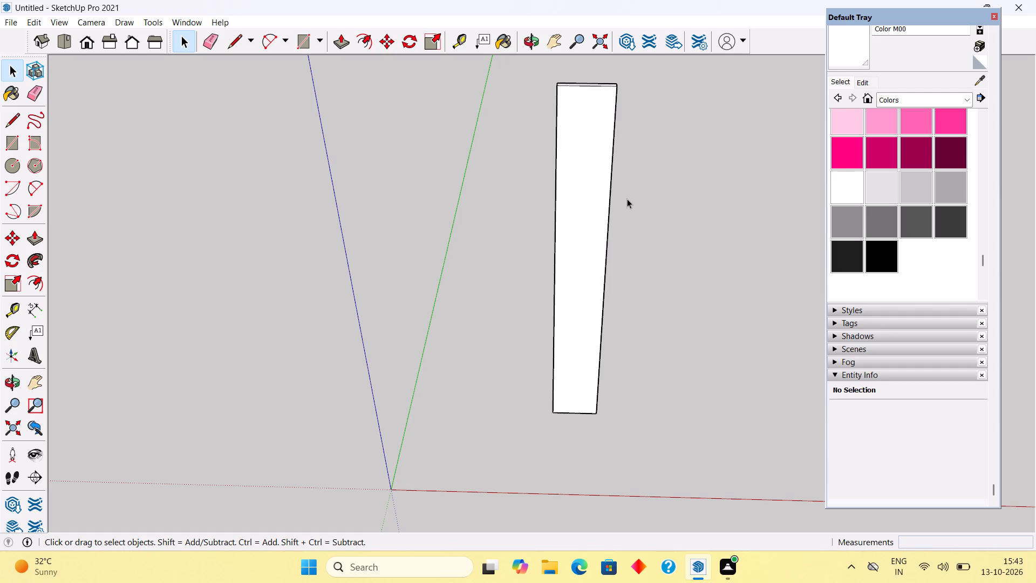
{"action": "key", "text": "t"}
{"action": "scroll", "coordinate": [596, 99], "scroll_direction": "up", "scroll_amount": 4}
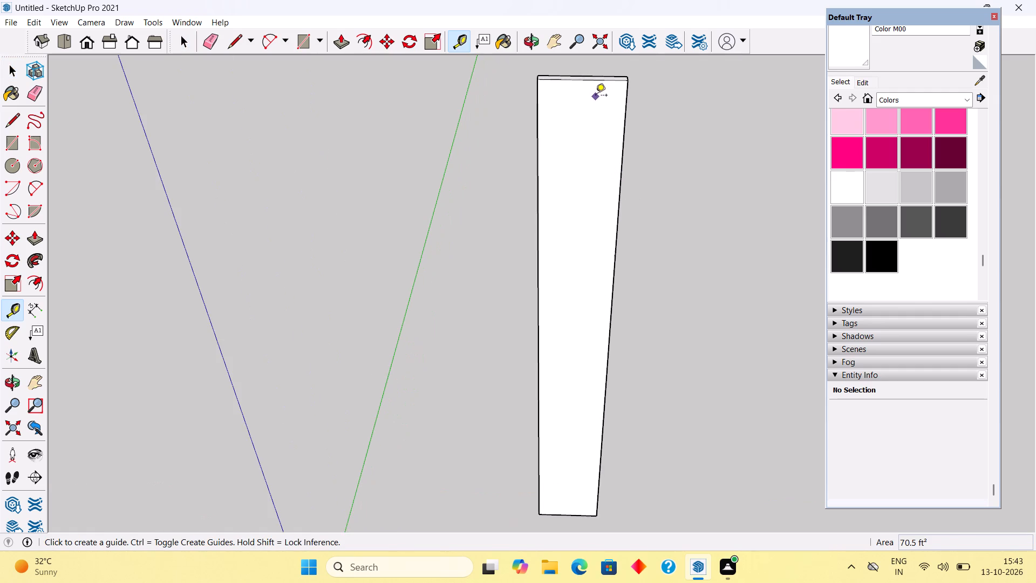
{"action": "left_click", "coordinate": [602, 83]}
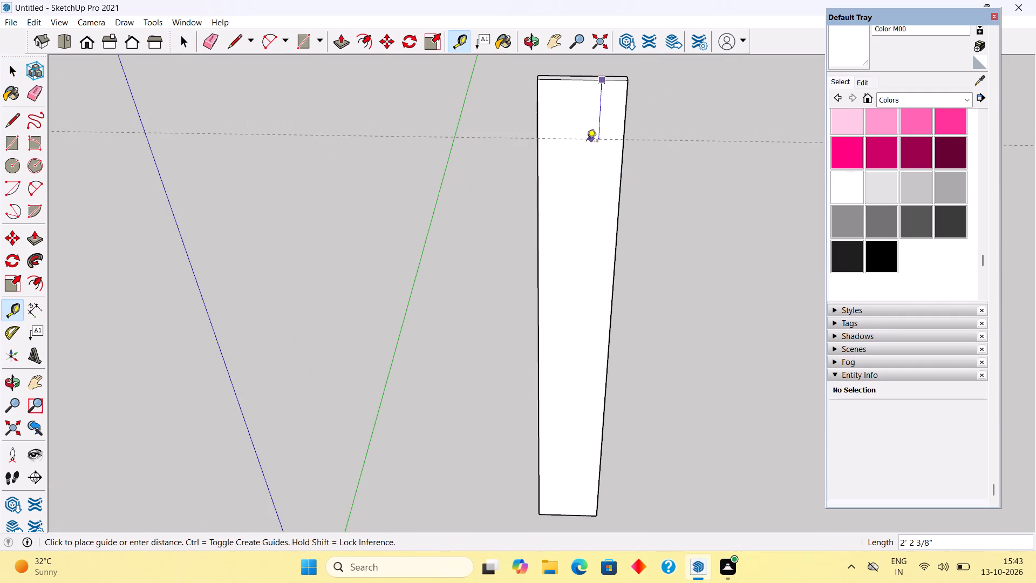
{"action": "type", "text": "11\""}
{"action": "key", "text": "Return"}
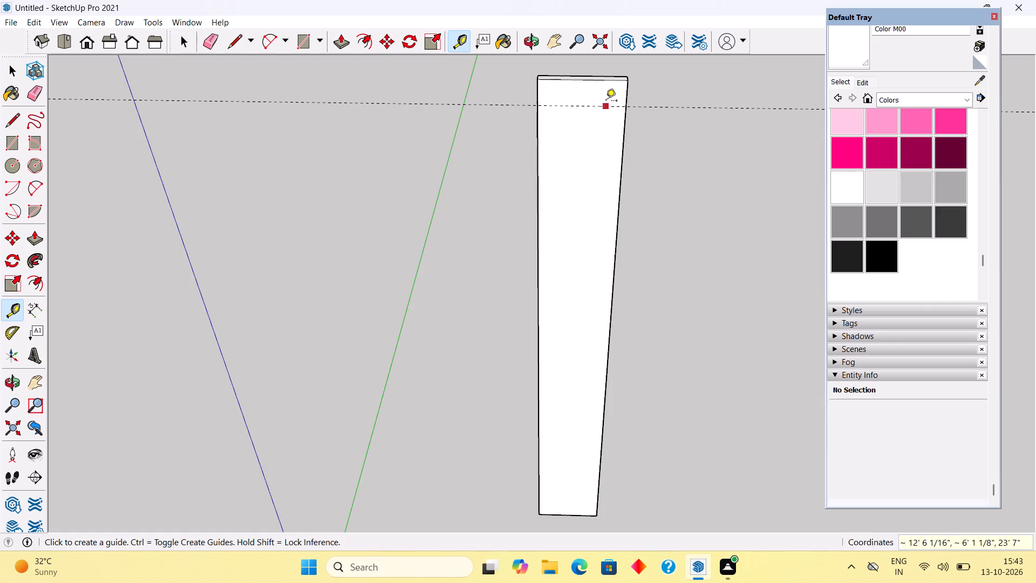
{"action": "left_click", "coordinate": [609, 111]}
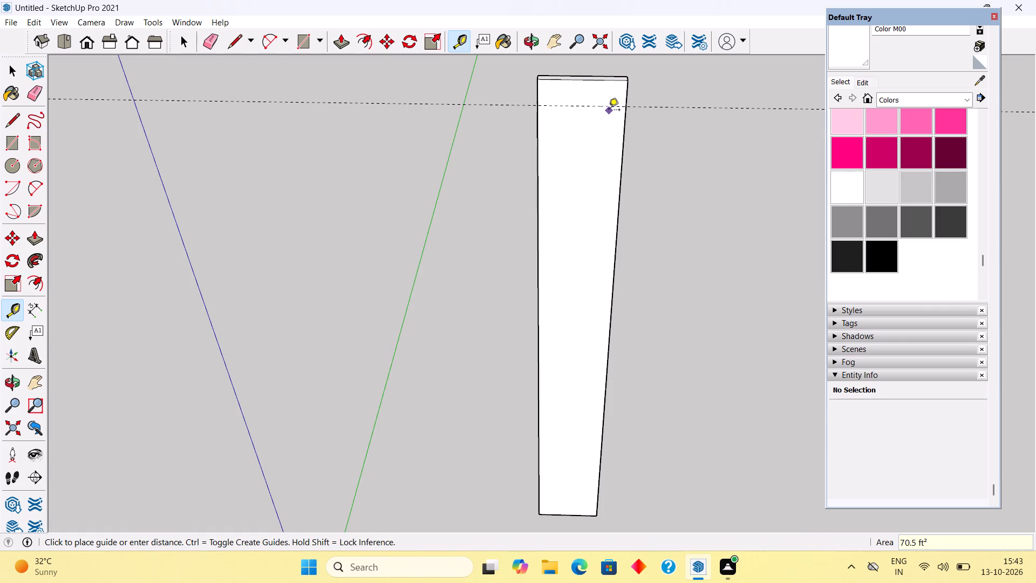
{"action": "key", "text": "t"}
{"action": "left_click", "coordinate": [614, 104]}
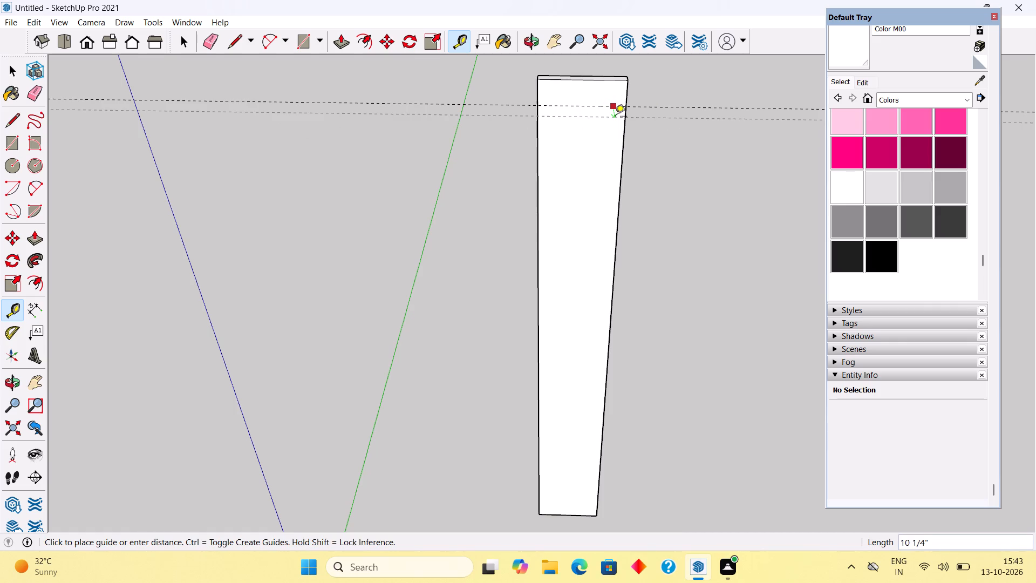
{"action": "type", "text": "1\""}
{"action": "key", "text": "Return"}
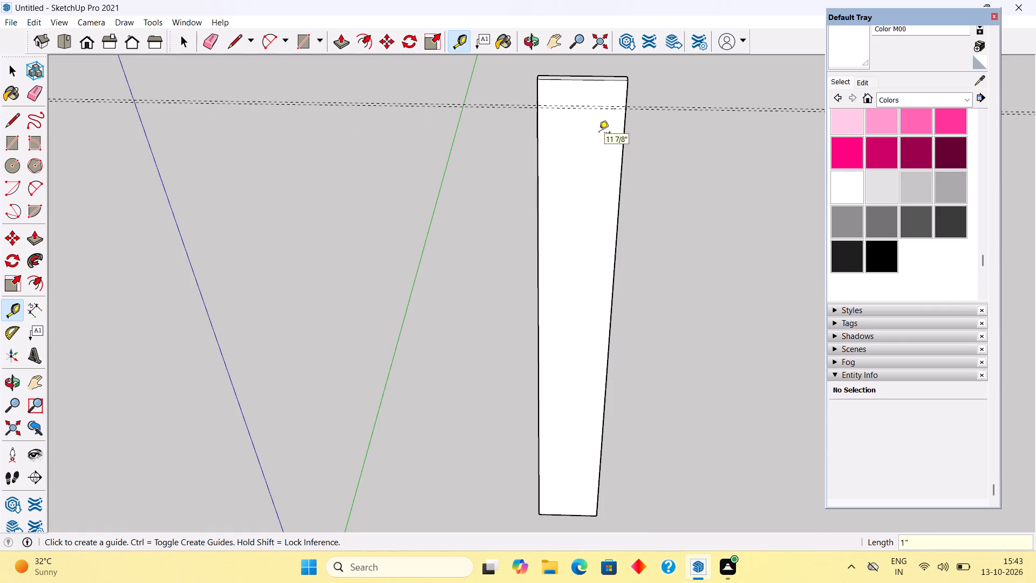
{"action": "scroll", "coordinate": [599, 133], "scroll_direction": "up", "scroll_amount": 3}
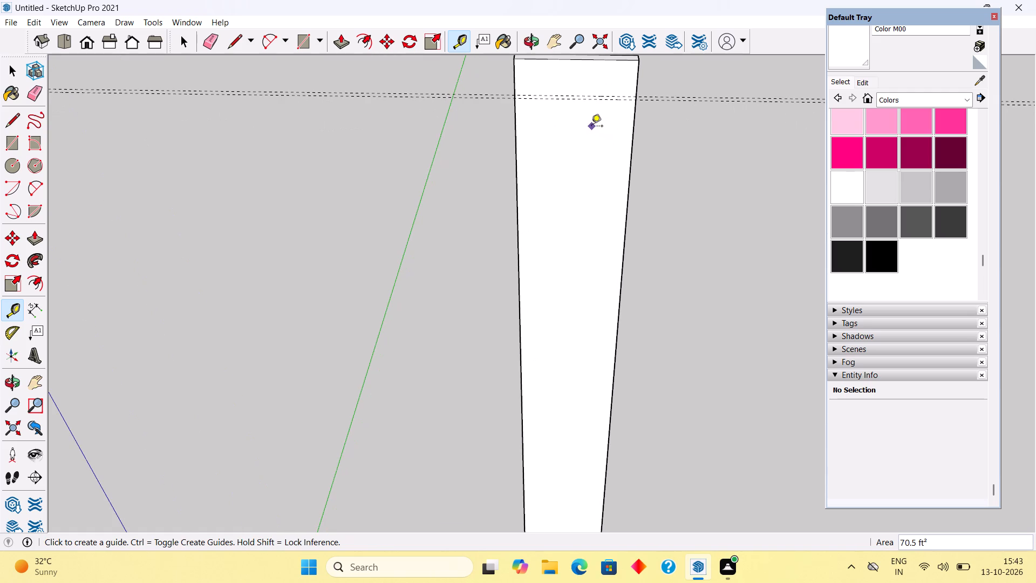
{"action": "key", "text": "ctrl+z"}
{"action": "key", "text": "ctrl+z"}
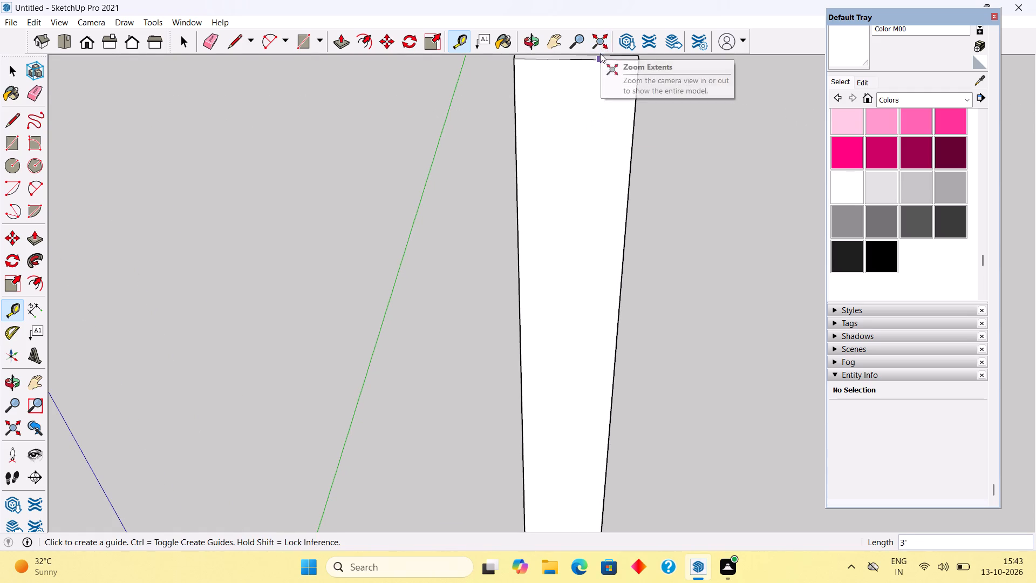
Place a horizontal guide 18" below the panel's top edge and a second guide 2" below the first.
{"action": "left_click", "coordinate": [594, 61]}
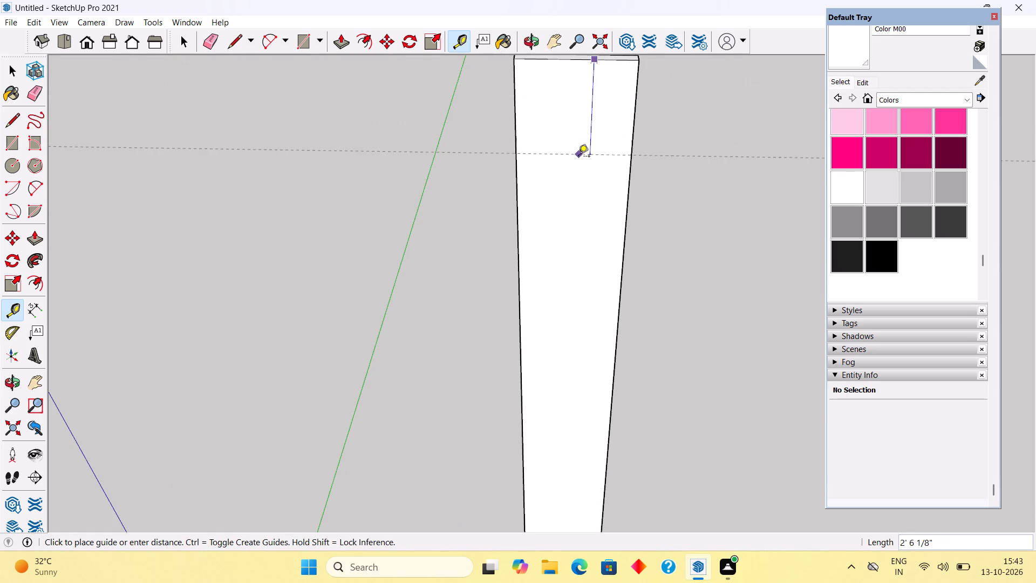
{"action": "key", "text": "1"}
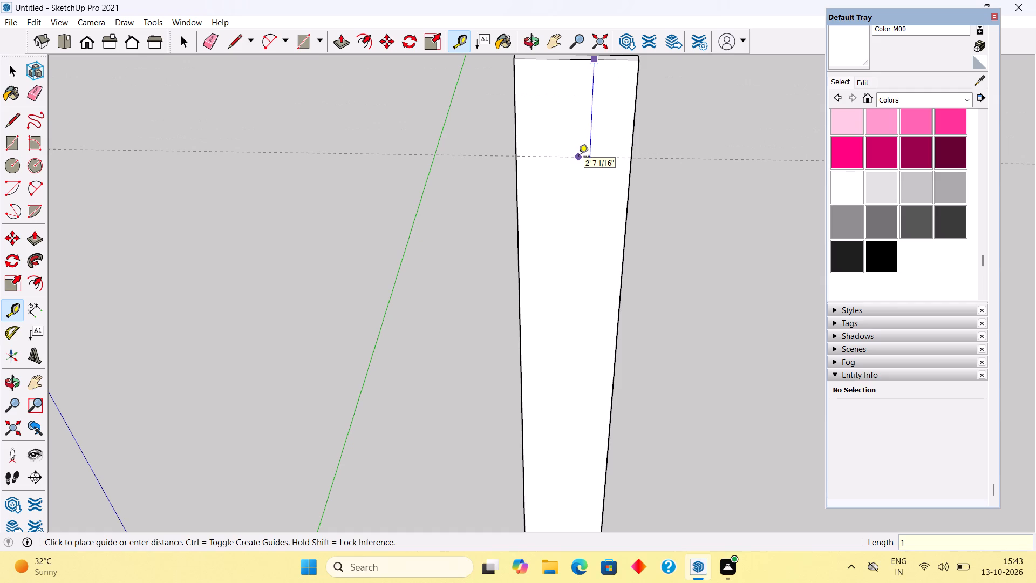
{"action": "type", "text": "8\""}
{"action": "key", "text": "Return"}
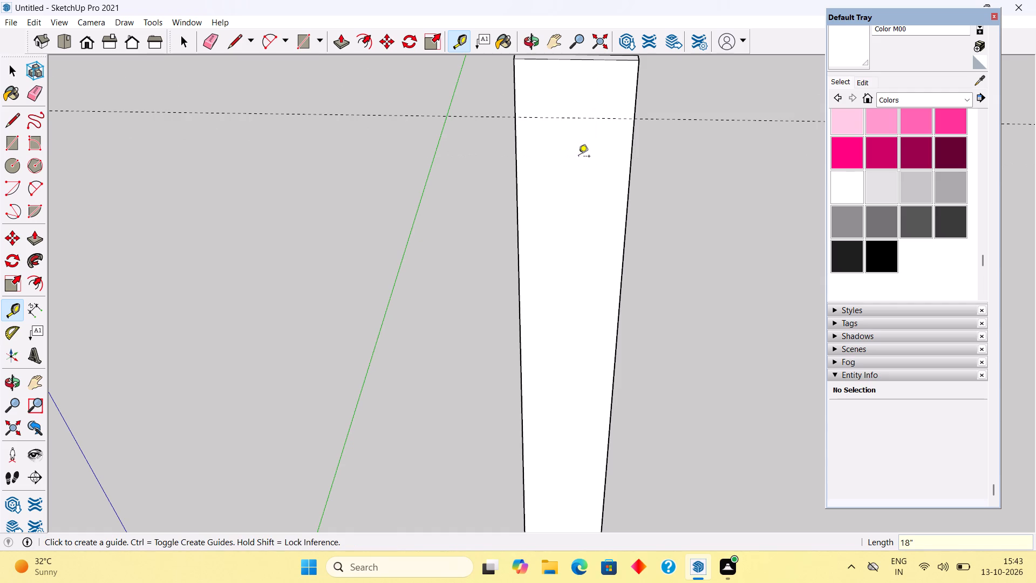
{"action": "left_click", "coordinate": [617, 119]}
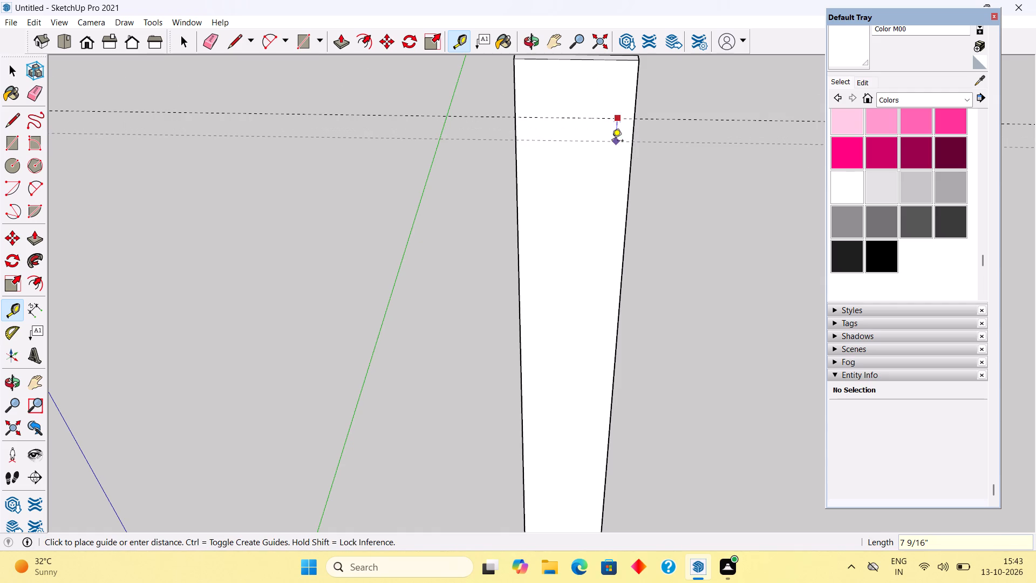
{"action": "type", "text": "2\""}
{"action": "key", "text": "Return"}
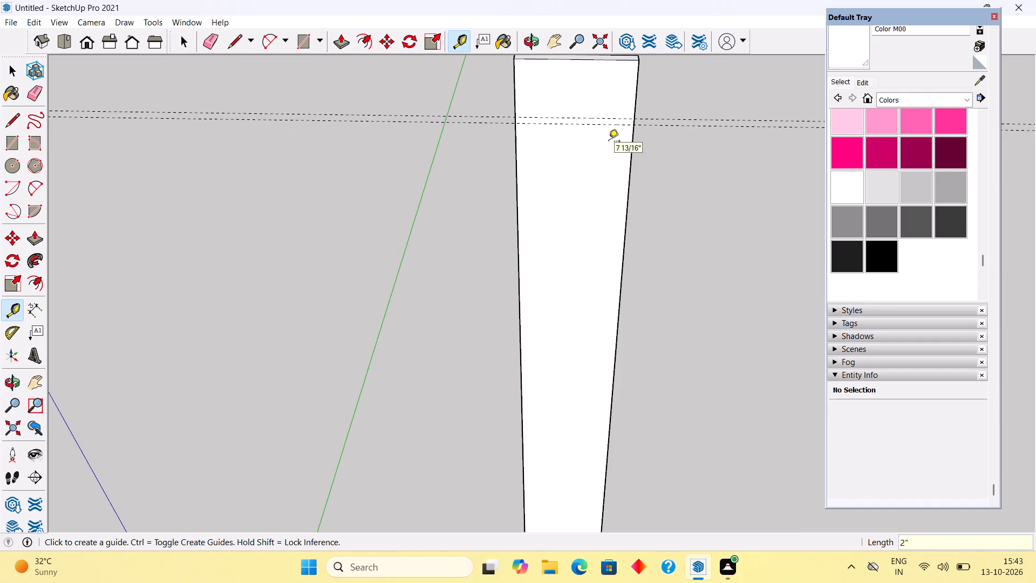
Copy the pair of horizontal guides 20" down the blue axis and repeat the copy 30 times.
{"action": "key", "text": "space"}
{"action": "left_click", "coordinate": [655, 118]}
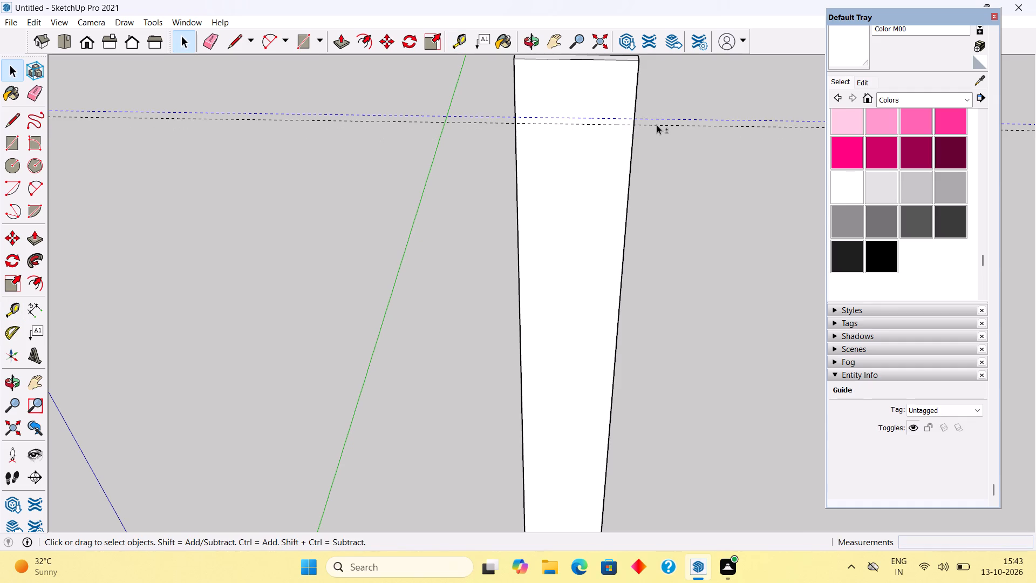
{"action": "left_click", "coordinate": [657, 125], "text": "shift"}
{"action": "key", "text": "m"}
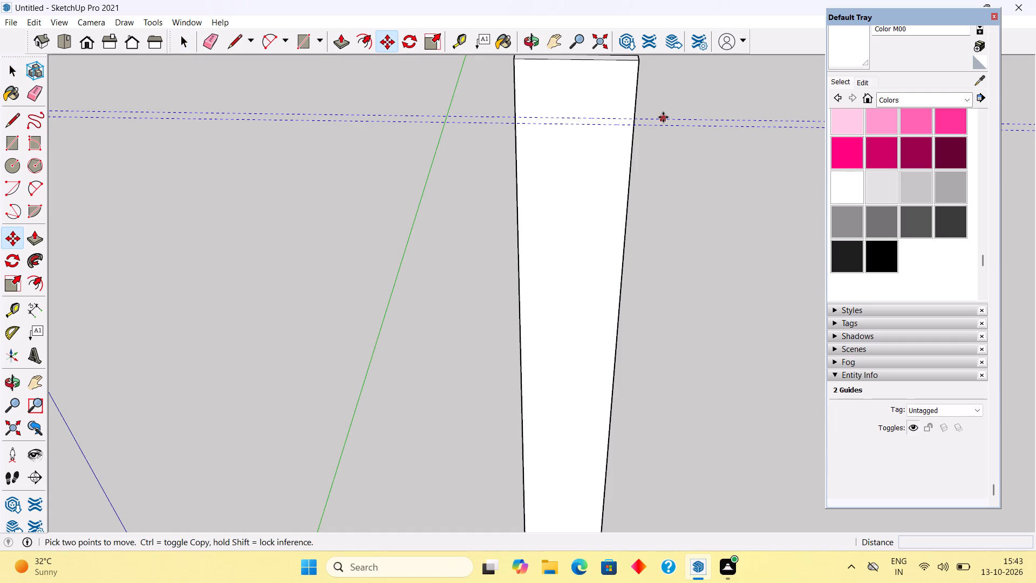
{"action": "left_click", "coordinate": [663, 117]}
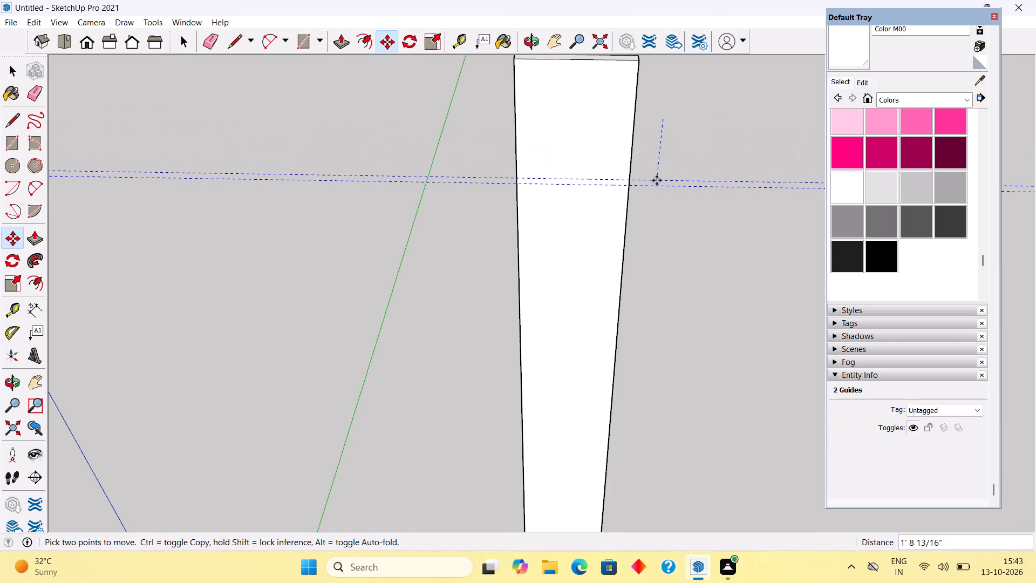
{"action": "type", "text": "20\""}
{"action": "key", "text": "Return"}
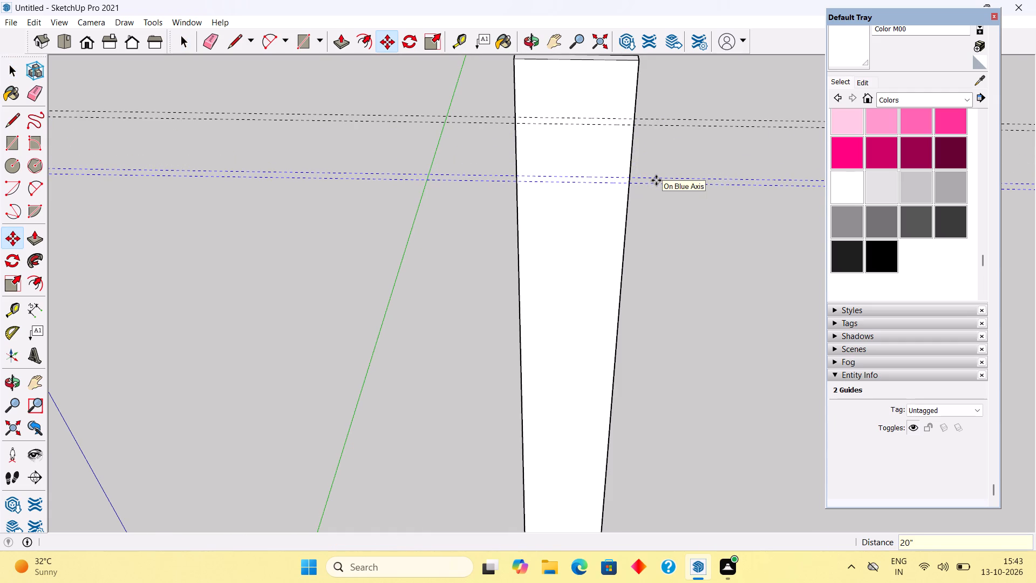
{"action": "key", "text": "x"}
{"action": "type", "text": "30"}
{"action": "key", "text": "Return"}
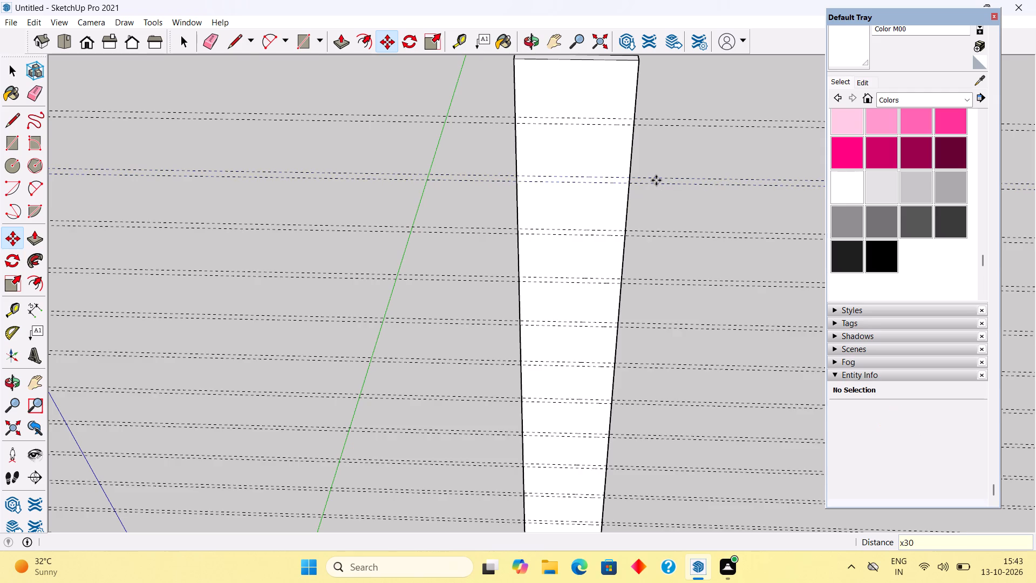
Delete the surplus horizontal guides that lie below the panel's bottom edge.
{"action": "scroll", "coordinate": [656, 181], "scroll_direction": "down", "scroll_amount": 8}
{"action": "scroll", "coordinate": [636, 310], "scroll_direction": "down", "scroll_amount": 5}
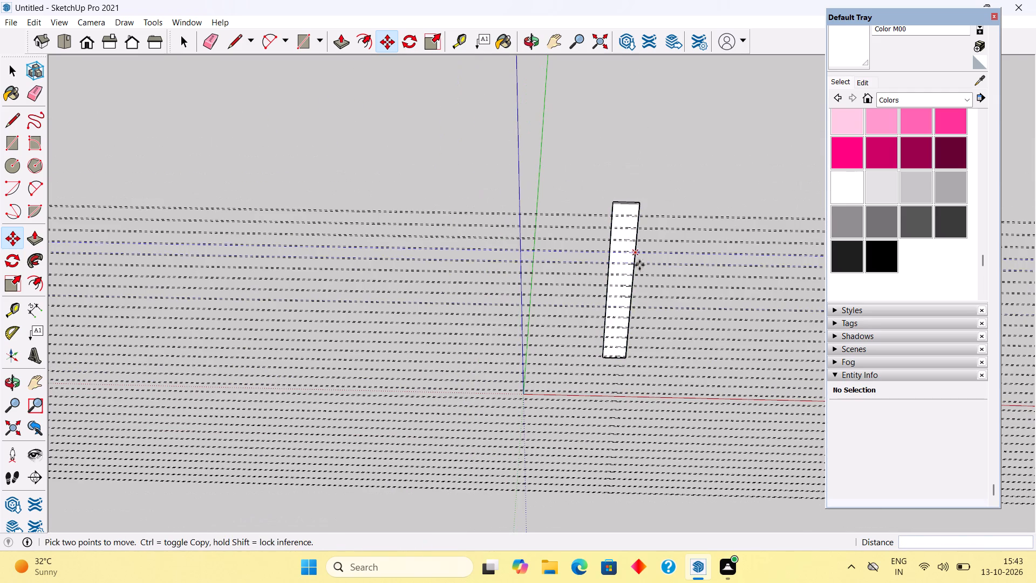
{"action": "key", "text": "space"}
{"action": "left_click_drag", "start_coordinate": [642, 500], "coordinate": [639, 446]}
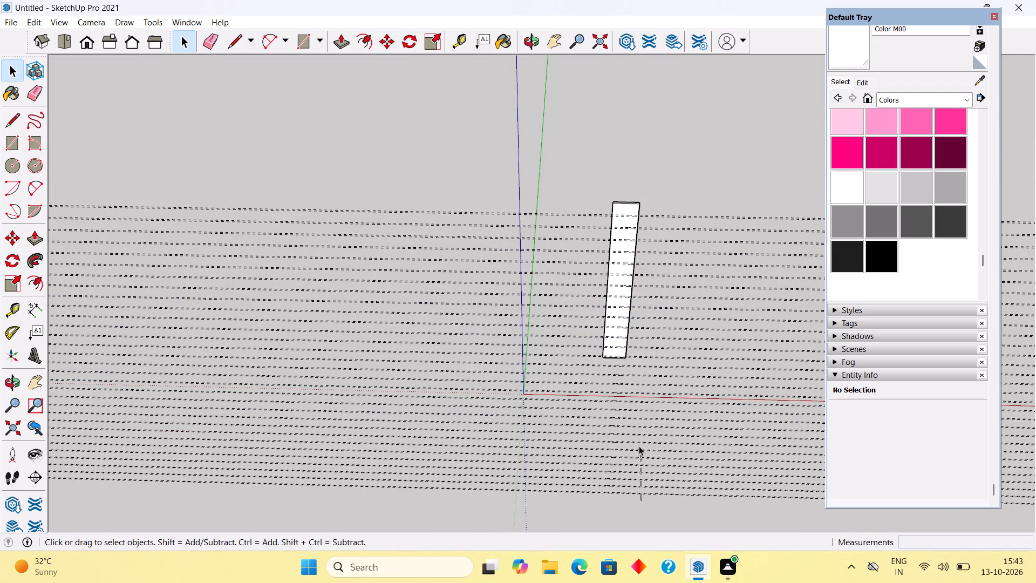
{"action": "left_click_drag", "start_coordinate": [639, 446], "coordinate": [605, 363]}
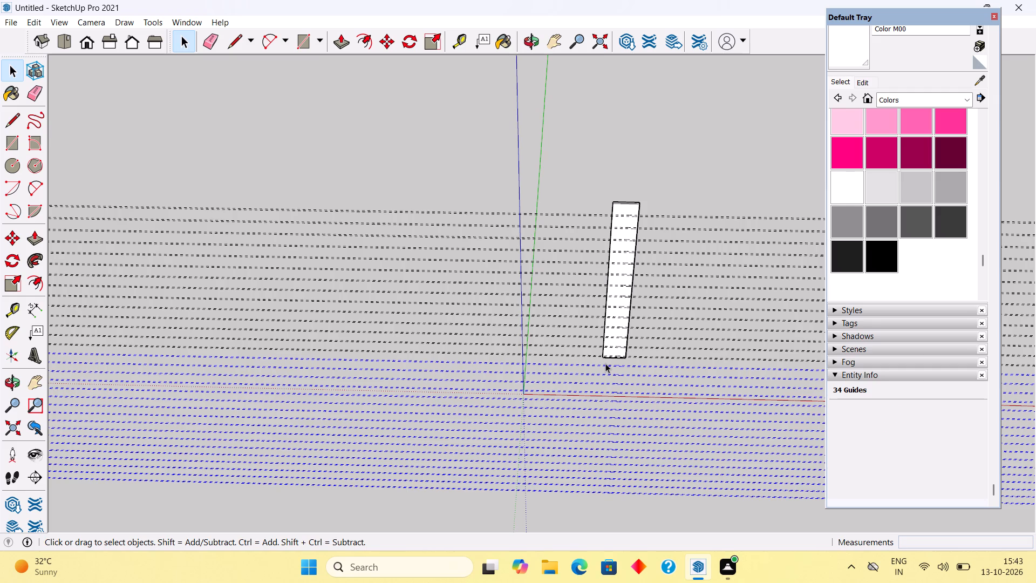
{"action": "key", "text": "Delete"}
Inside the backing panel, draw four 2" by 3' rectangles across its front face between the four uppermost guide pairs.
{"action": "scroll", "coordinate": [624, 338], "scroll_direction": "up", "scroll_amount": 5}
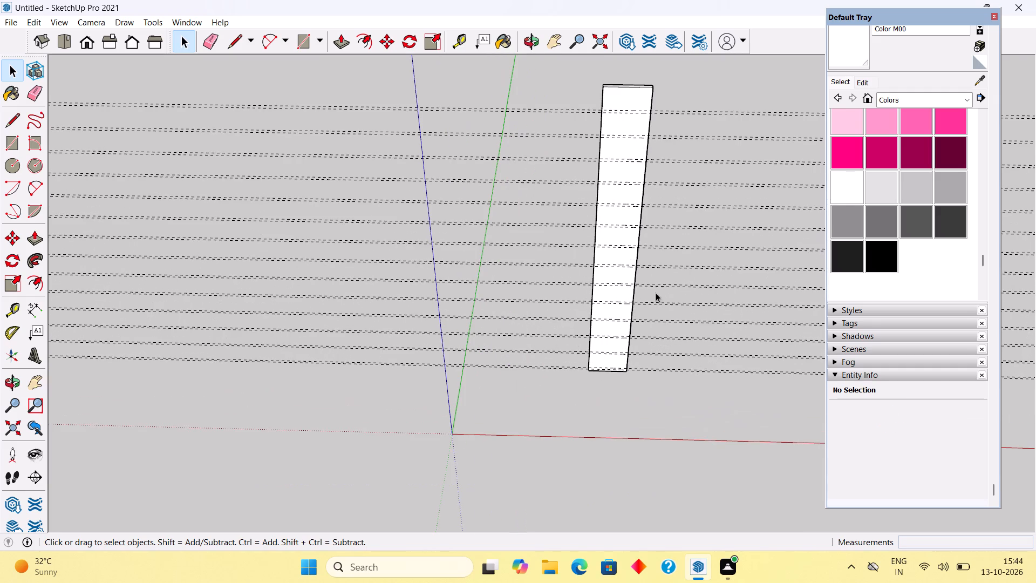
{"action": "scroll", "coordinate": [651, 73], "scroll_direction": "up", "scroll_amount": 5}
{"action": "scroll", "coordinate": [635, 128], "scroll_direction": "up", "scroll_amount": 4}
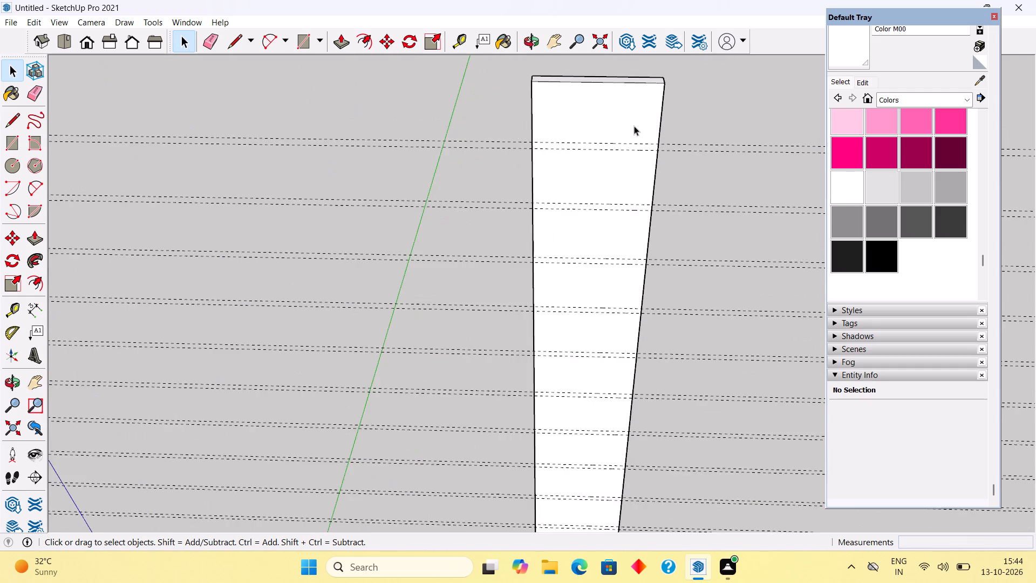
{"action": "double_click", "coordinate": [631, 118]}
{"action": "scroll", "coordinate": [631, 118], "scroll_direction": "up", "scroll_amount": 3}
{"action": "key", "text": "r"}
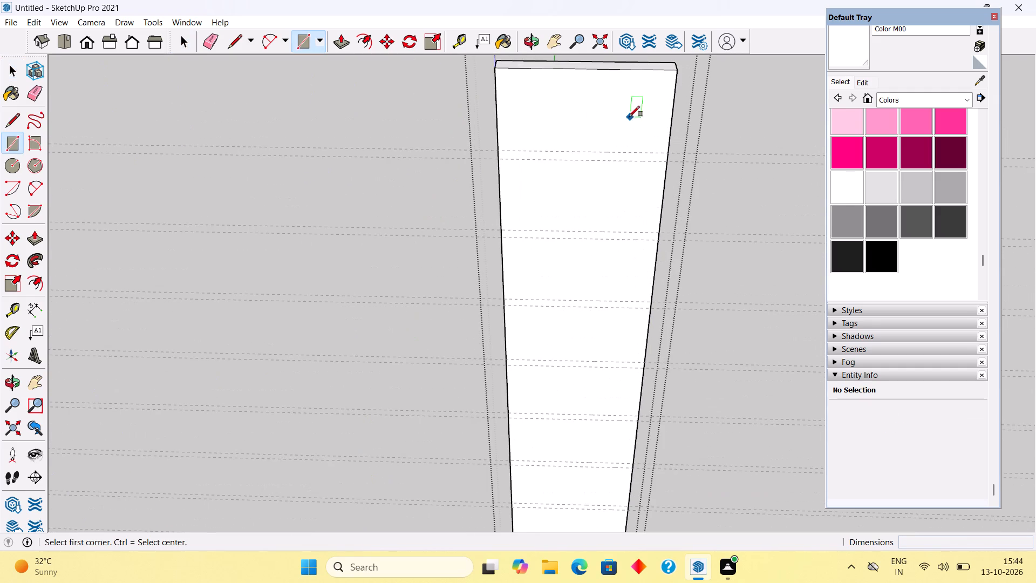
{"action": "left_click", "coordinate": [502, 150]}
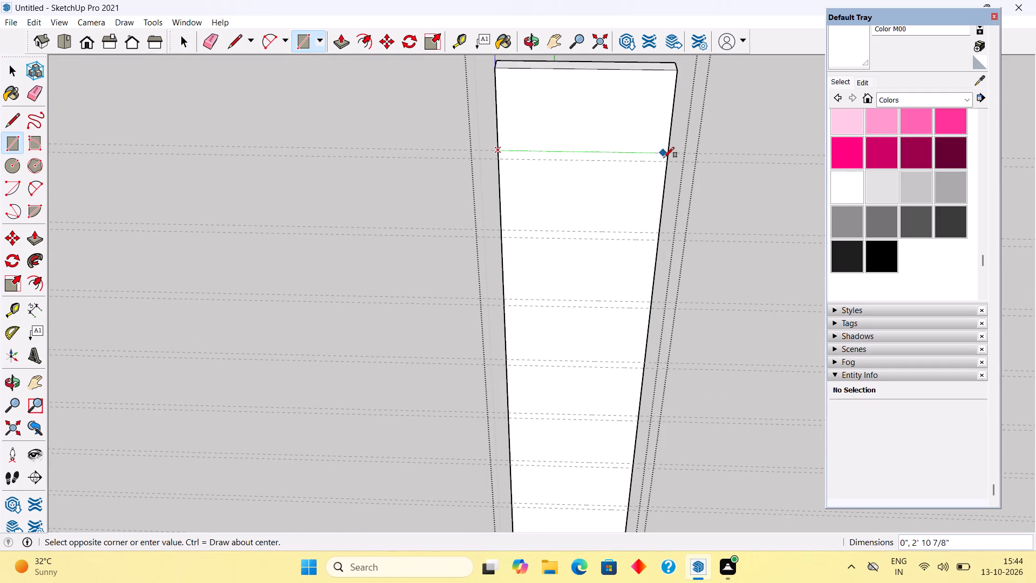
{"action": "left_click", "coordinate": [667, 160]}
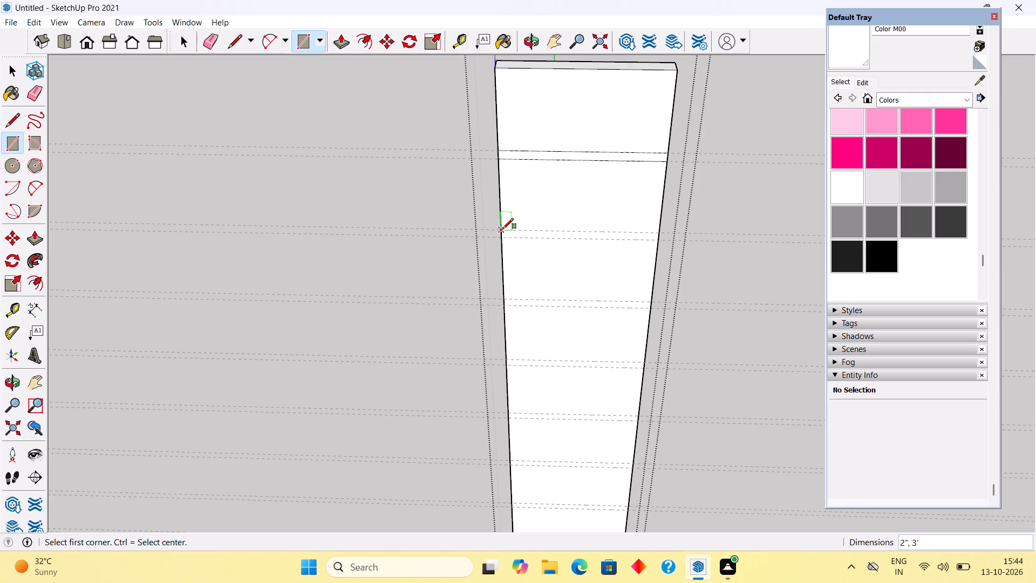
{"action": "left_click", "coordinate": [503, 229]}
{"action": "left_click", "coordinate": [658, 241]}
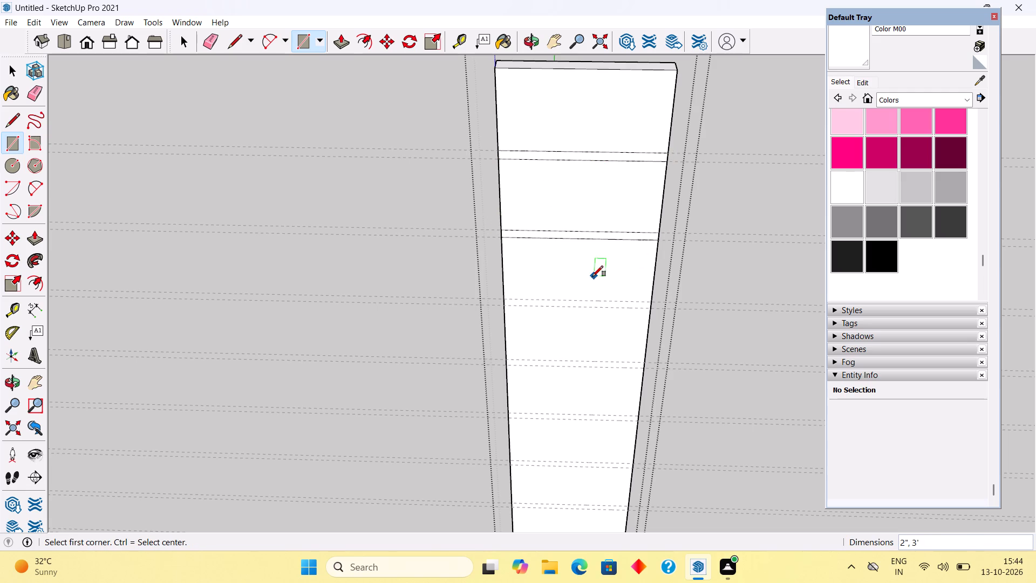
{"action": "left_click_drag", "start_coordinate": [507, 297], "coordinate": [522, 300]}
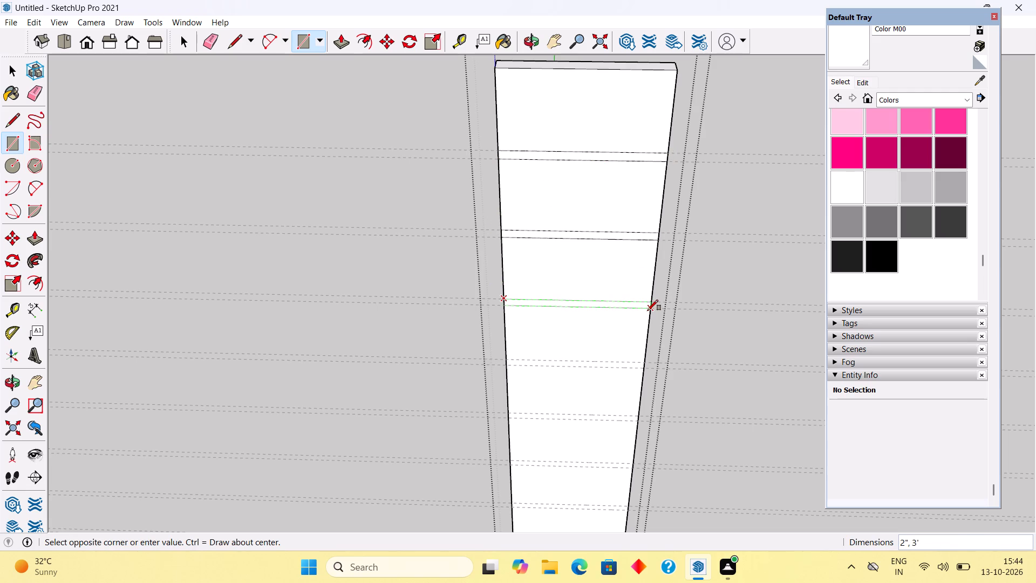
{"action": "left_click", "coordinate": [647, 310]}
{"action": "left_click", "coordinate": [510, 358]}
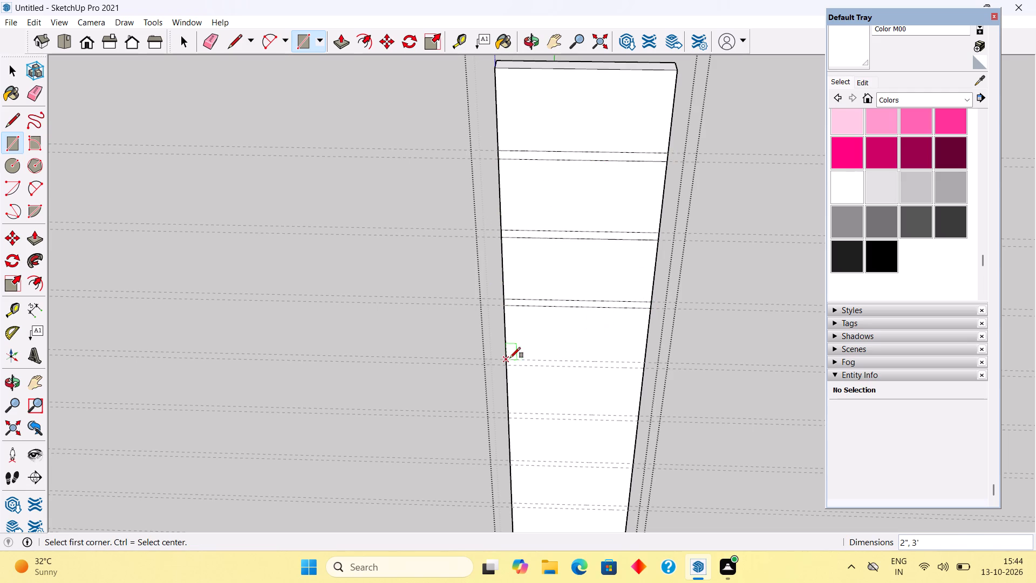
{"action": "left_click", "coordinate": [644, 371]}
Draw 2" by 3' rectangles across the panel face in the fifth to eighth guide pairs from the top.
{"action": "scroll", "coordinate": [652, 89], "scroll_direction": "down", "scroll_amount": 3}
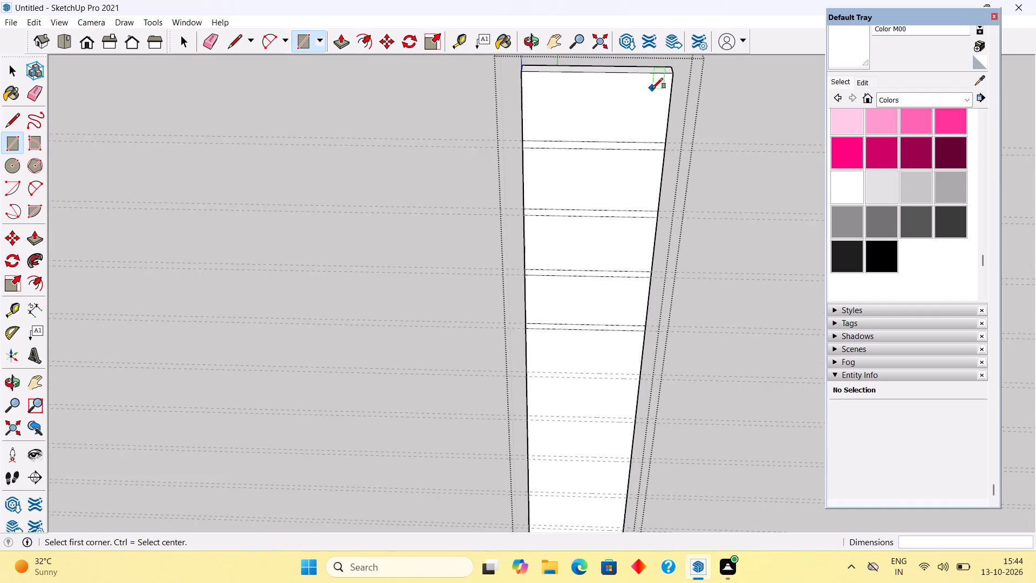
{"action": "scroll", "coordinate": [652, 89], "scroll_direction": "down", "scroll_amount": 7}
{"action": "scroll", "coordinate": [604, 436], "scroll_direction": "up", "scroll_amount": 7}
{"action": "scroll", "coordinate": [580, 92], "scroll_direction": "down", "scroll_amount": 3}
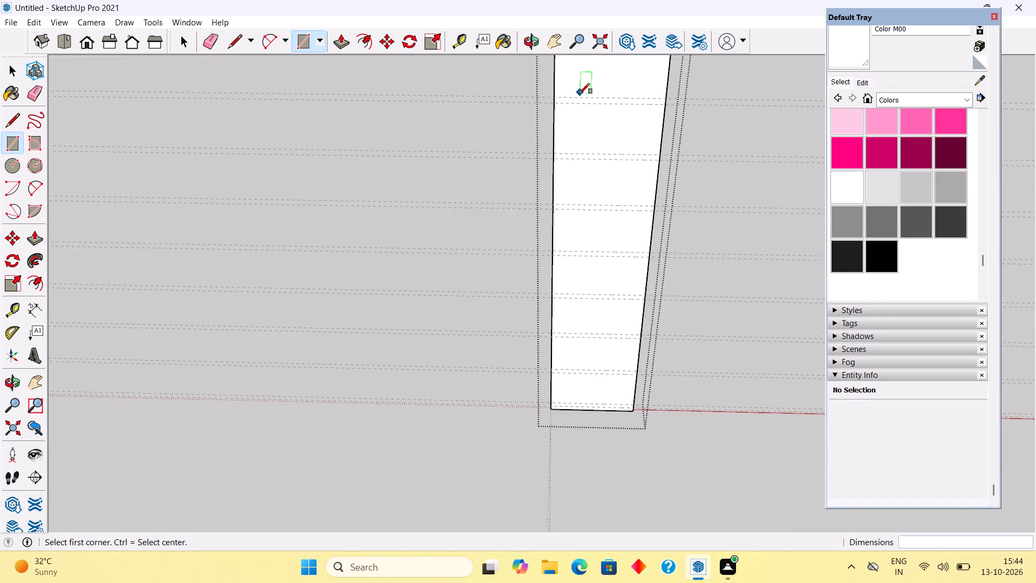
{"action": "scroll", "coordinate": [579, 94], "scroll_direction": "down", "scroll_amount": 13}
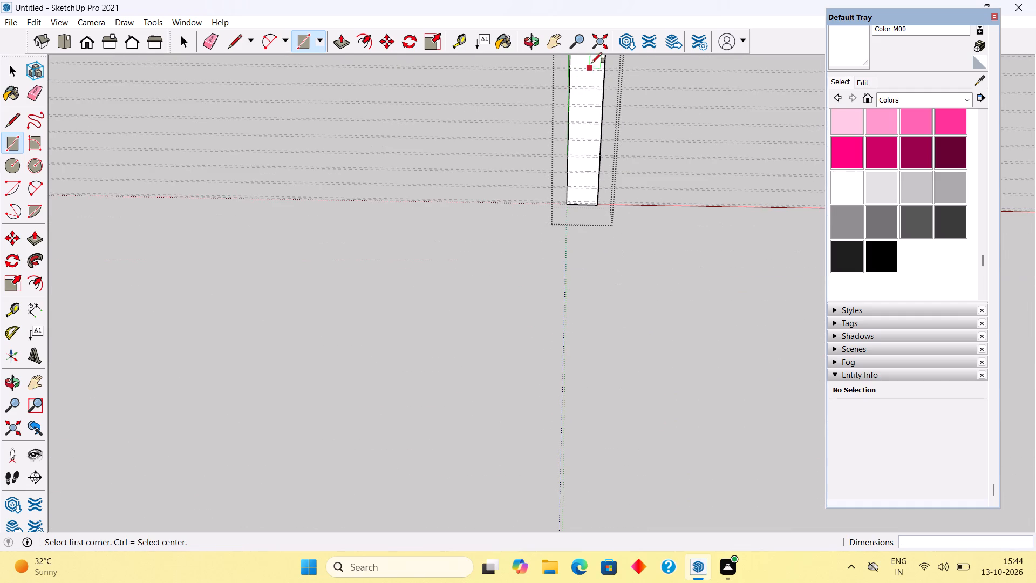
{"action": "scroll", "coordinate": [590, 57], "scroll_direction": "up", "scroll_amount": 17}
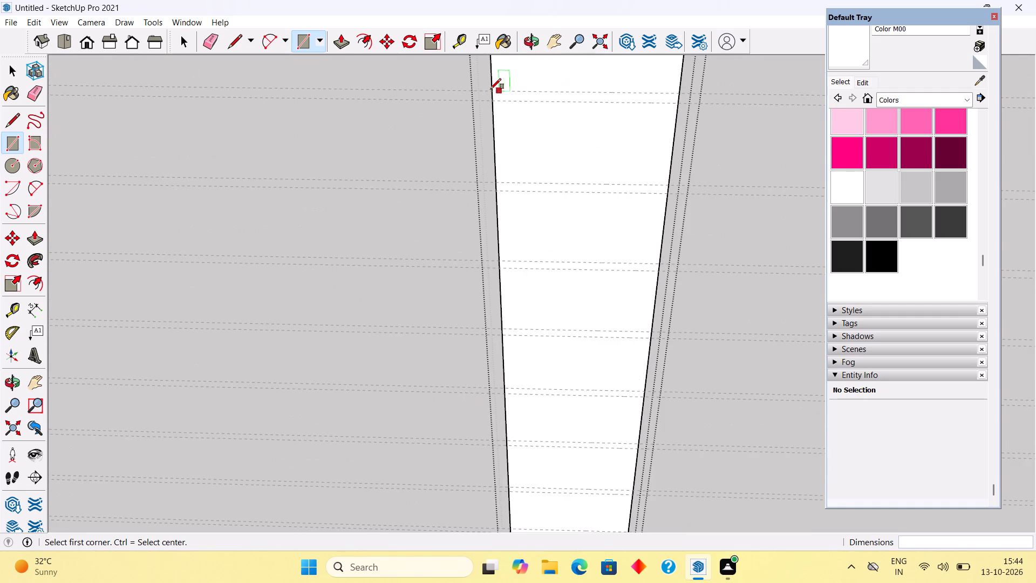
{"action": "left_click_drag", "start_coordinate": [489, 87], "coordinate": [498, 92]}
{"action": "left_click", "coordinate": [680, 105]}
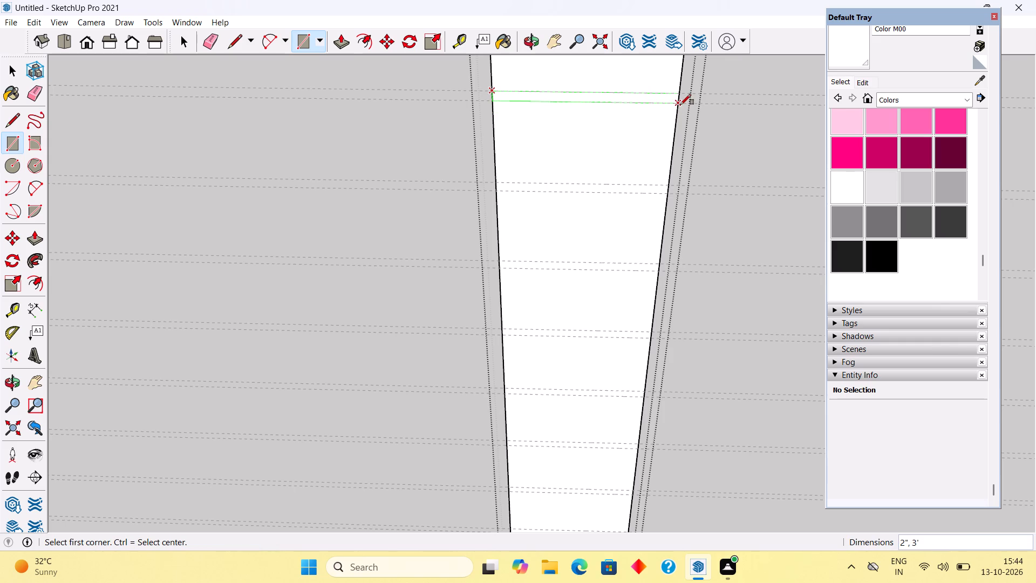
{"action": "left_click", "coordinate": [498, 182]}
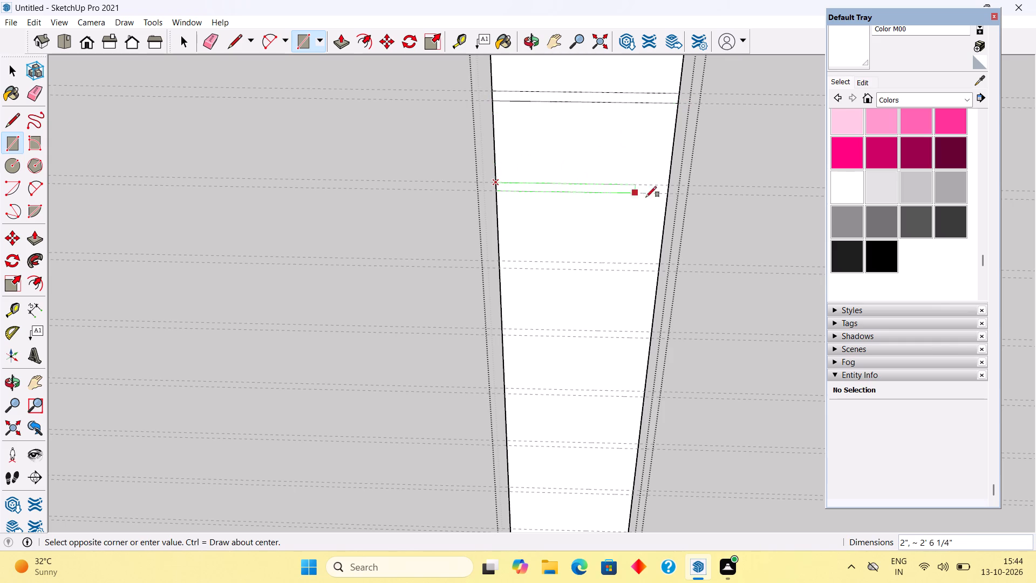
{"action": "left_click", "coordinate": [667, 195]}
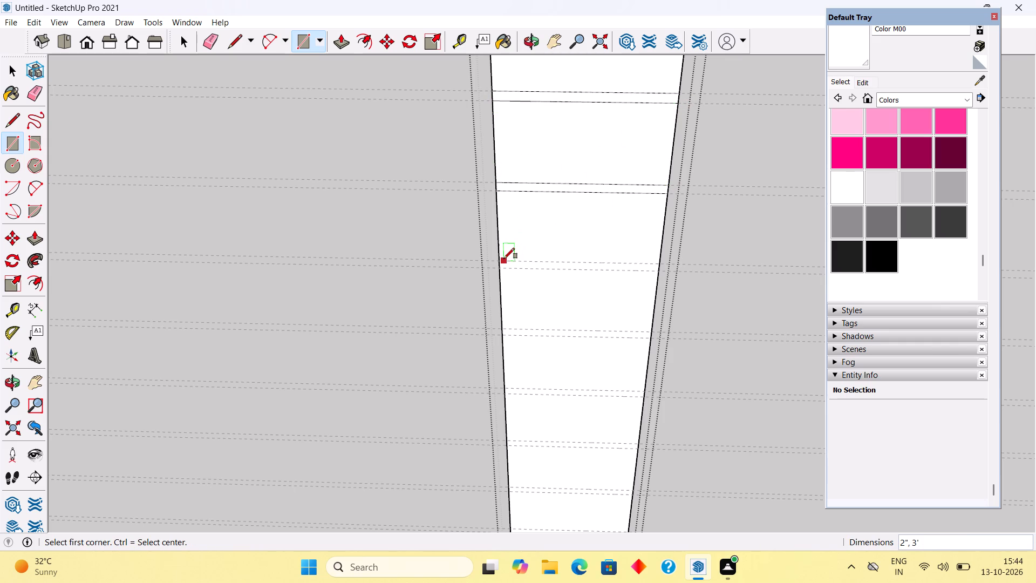
{"action": "left_click", "coordinate": [500, 259]}
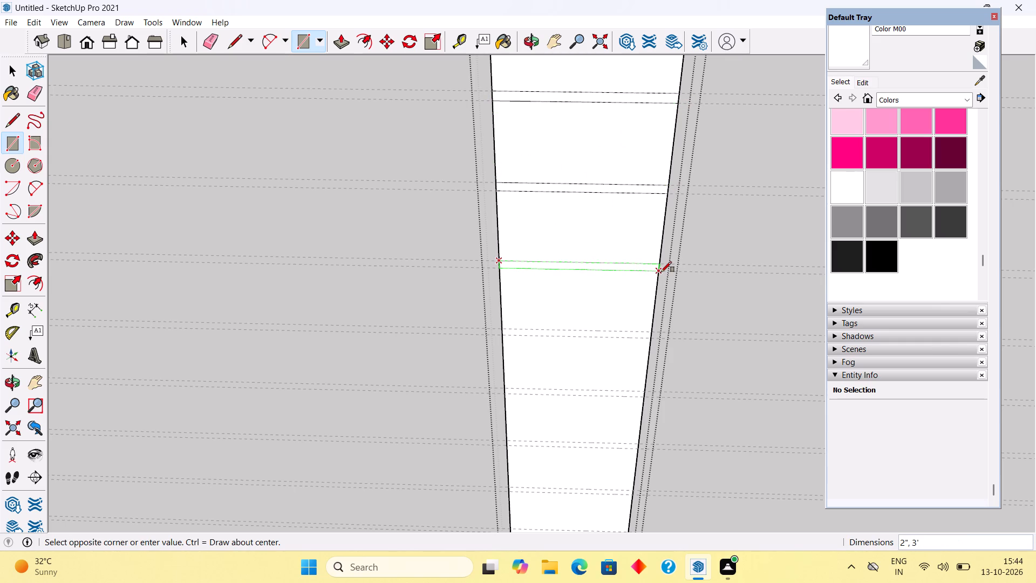
{"action": "left_click", "coordinate": [661, 272]}
{"action": "left_click", "coordinate": [503, 328]}
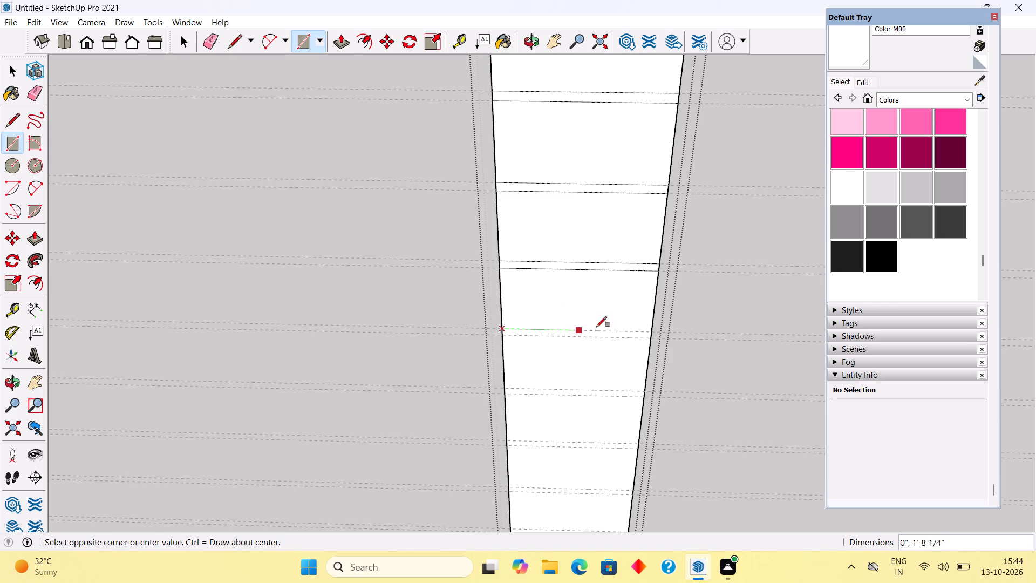
{"action": "left_click", "coordinate": [652, 337]}
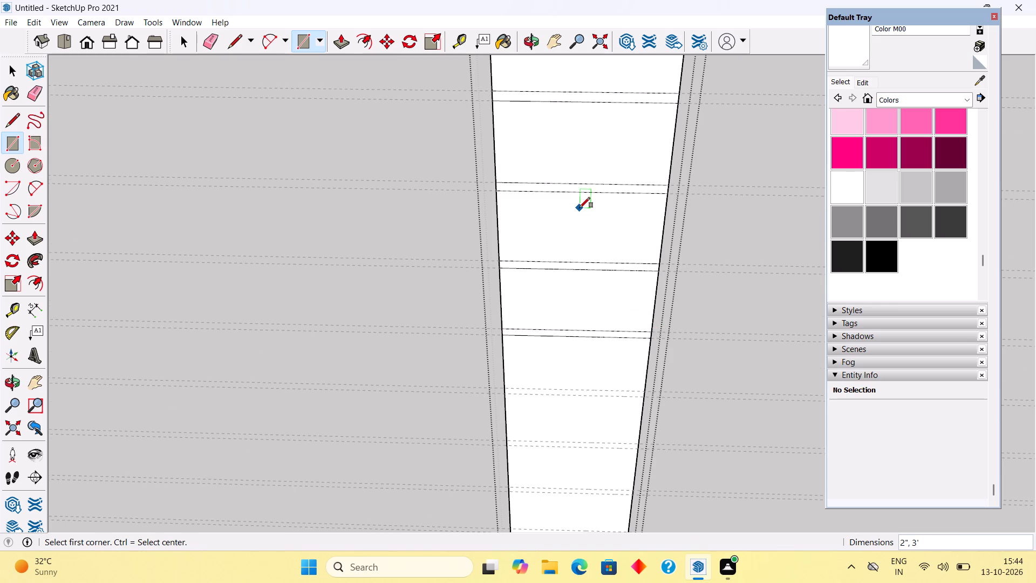
Draw four more 2" by 3' rectangles in the guide pairs below, leaving out the pair at the panel's bottom edge.
{"action": "scroll", "coordinate": [580, 208], "scroll_direction": "down", "scroll_amount": 9}
{"action": "scroll", "coordinate": [615, 447], "scroll_direction": "up", "scroll_amount": 7}
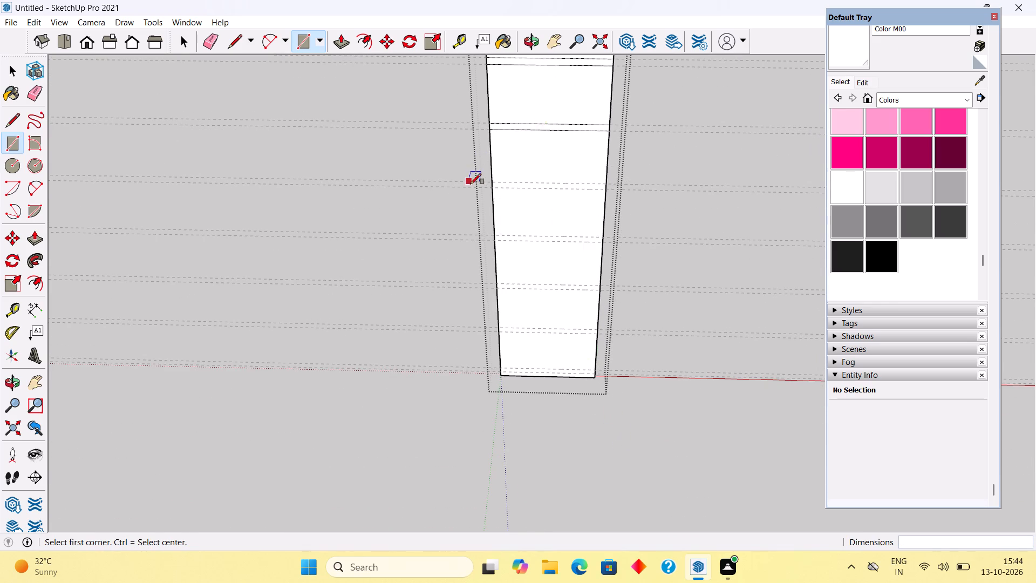
{"action": "scroll", "coordinate": [478, 186], "scroll_direction": "up", "scroll_amount": 4}
{"action": "left_click", "coordinate": [496, 182]}
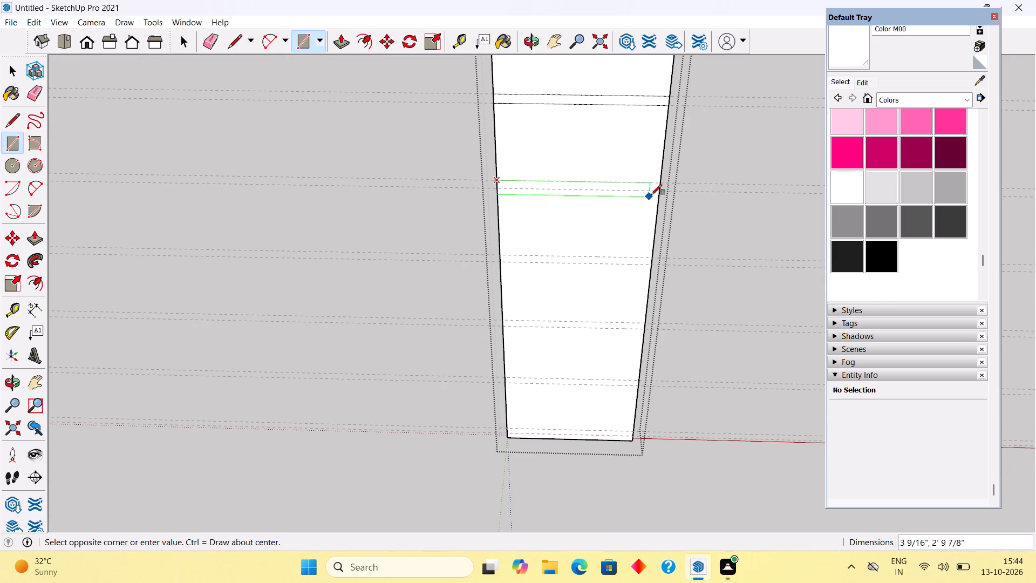
{"action": "left_click", "coordinate": [656, 193]}
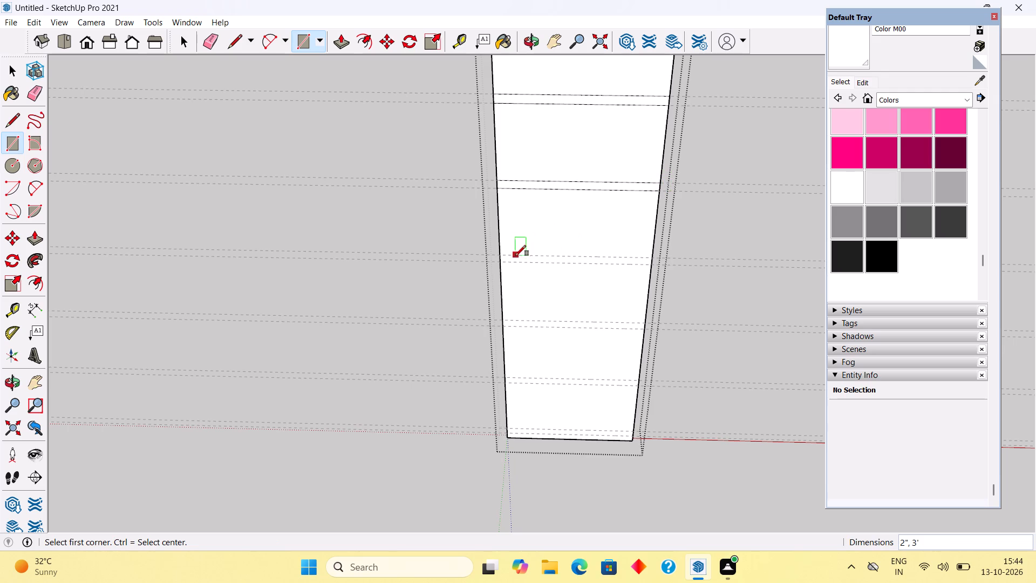
{"action": "left_click", "coordinate": [501, 256]}
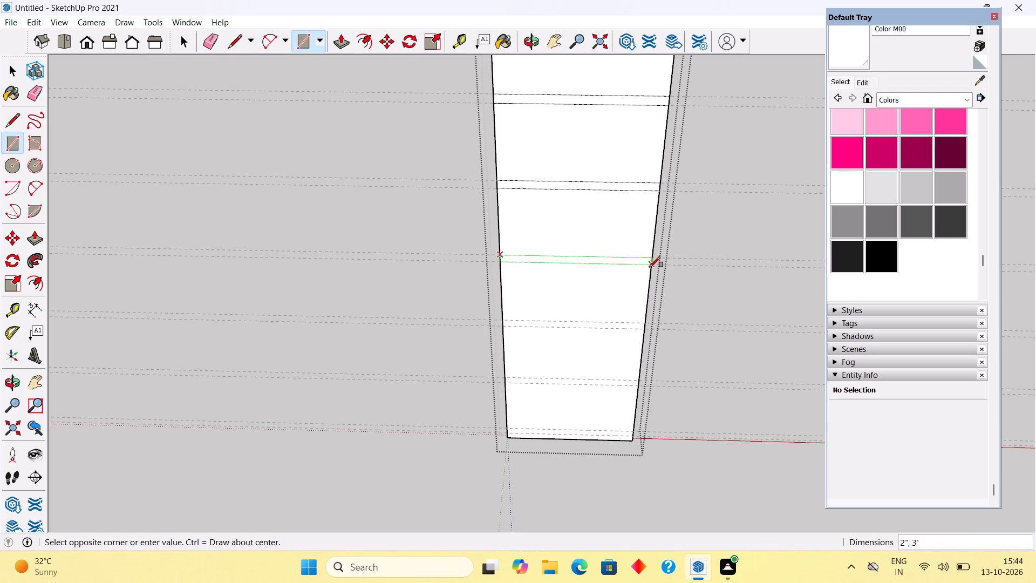
{"action": "left_click", "coordinate": [650, 267]}
{"action": "left_click", "coordinate": [503, 317]}
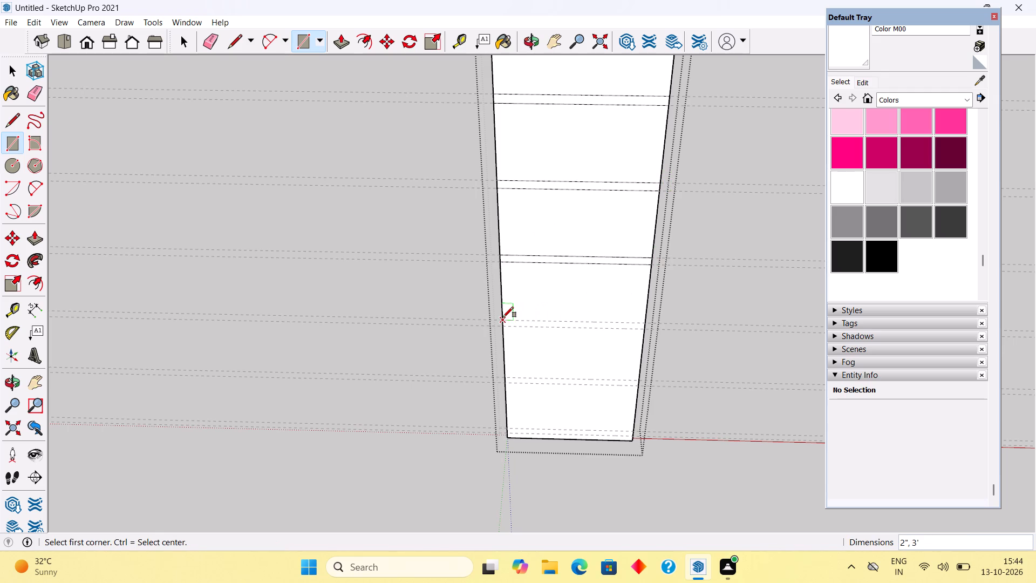
{"action": "left_click", "coordinate": [646, 331]}
{"action": "left_click", "coordinate": [506, 376]}
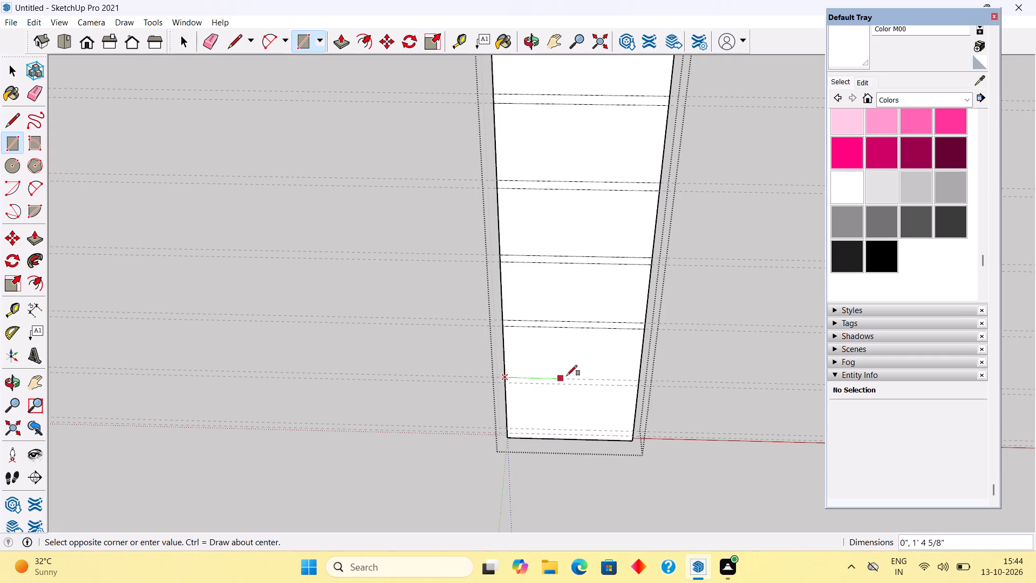
{"action": "left_click", "coordinate": [639, 384]}
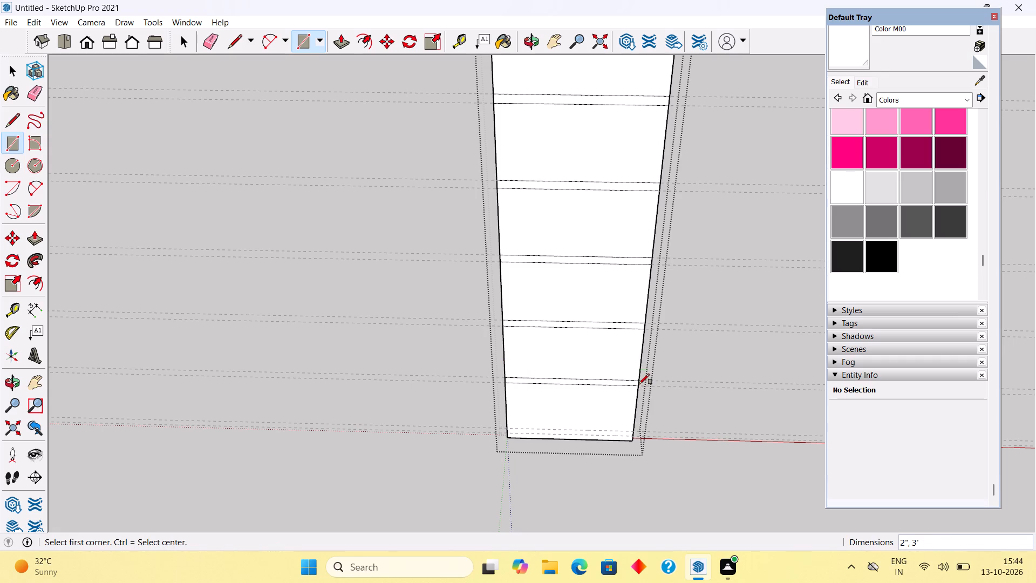
{"action": "key", "text": "space"}
Push the lowest 2" band face 0.5" into the panel to form a groove.
{"action": "middle_click_drag", "start_coordinate": [553, 330], "coordinate": [777, 316]}
{"action": "scroll", "coordinate": [521, 365], "scroll_direction": "up", "scroll_amount": 7}
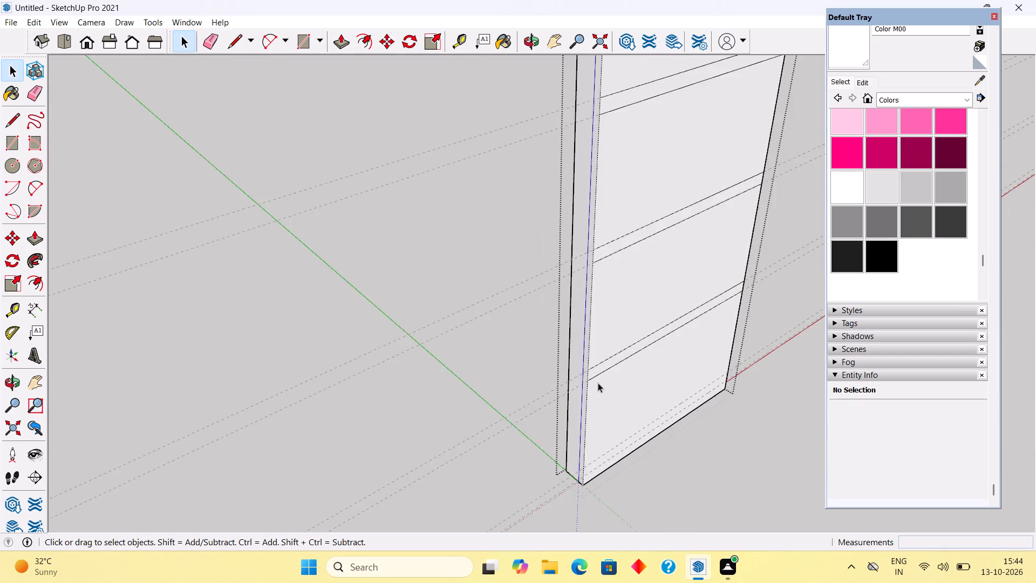
{"action": "scroll", "coordinate": [580, 315], "scroll_direction": "up", "scroll_amount": 6}
{"action": "scroll", "coordinate": [664, 433], "scroll_direction": "up", "scroll_amount": 3}
{"action": "left_click", "coordinate": [594, 395]}
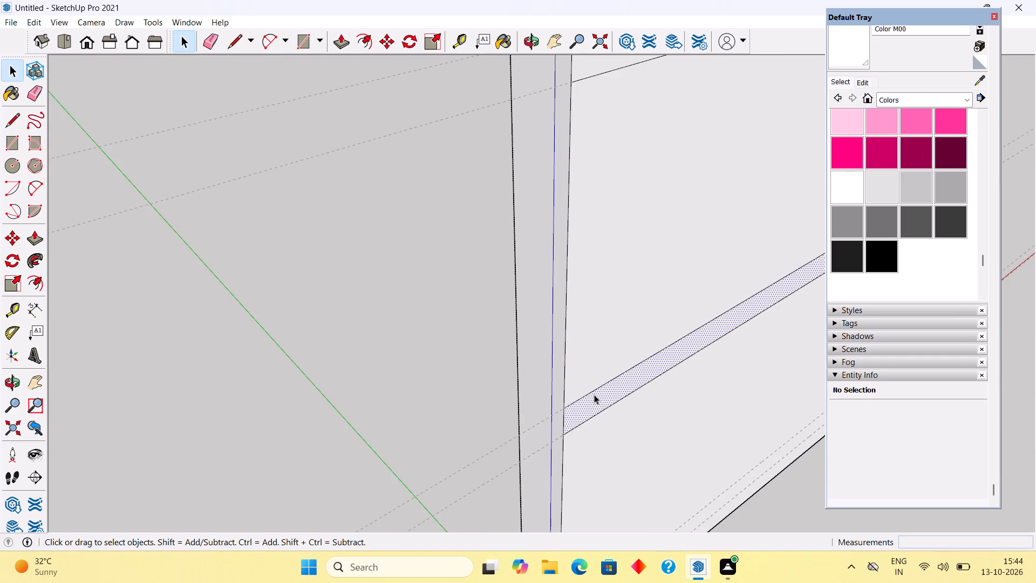
{"action": "key", "text": "p"}
{"action": "left_click", "coordinate": [594, 395]}
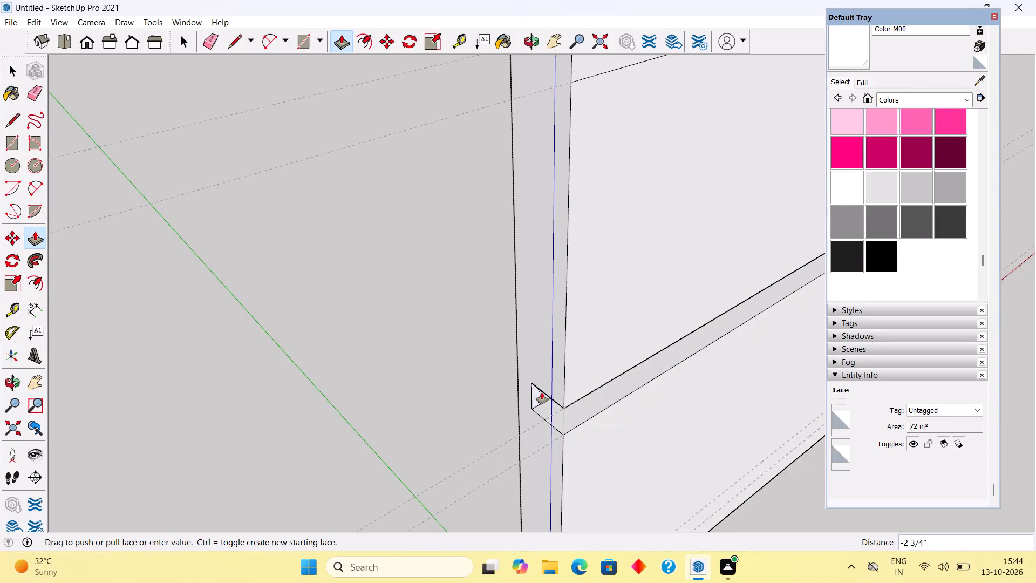
{"action": "type", "text": ".5\""}
{"action": "key", "text": "Return"}
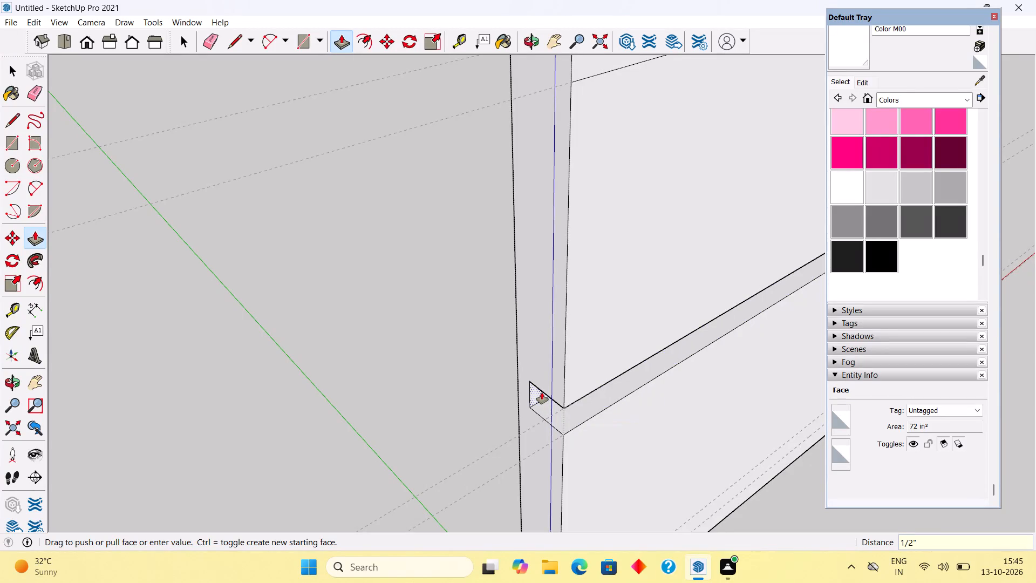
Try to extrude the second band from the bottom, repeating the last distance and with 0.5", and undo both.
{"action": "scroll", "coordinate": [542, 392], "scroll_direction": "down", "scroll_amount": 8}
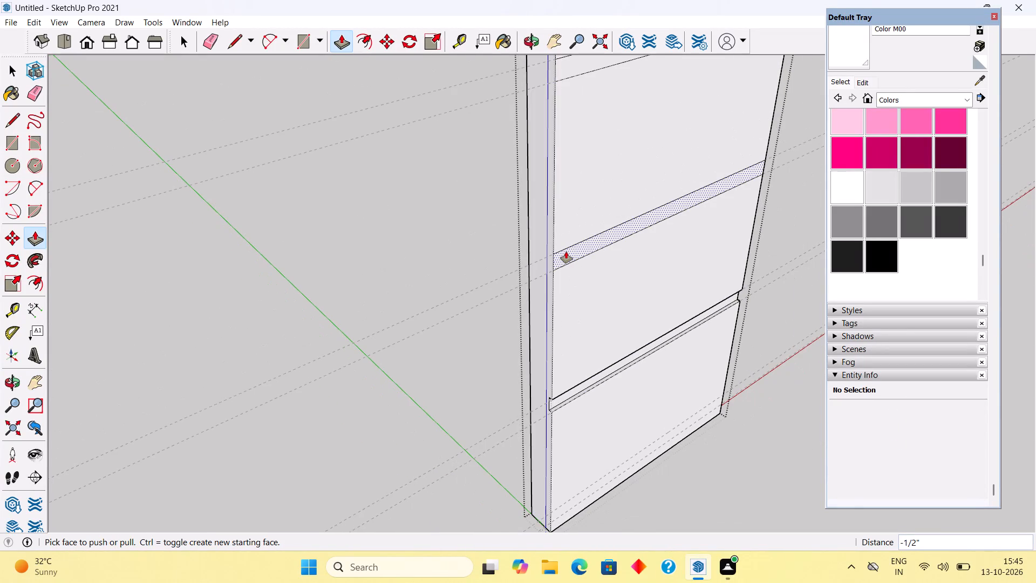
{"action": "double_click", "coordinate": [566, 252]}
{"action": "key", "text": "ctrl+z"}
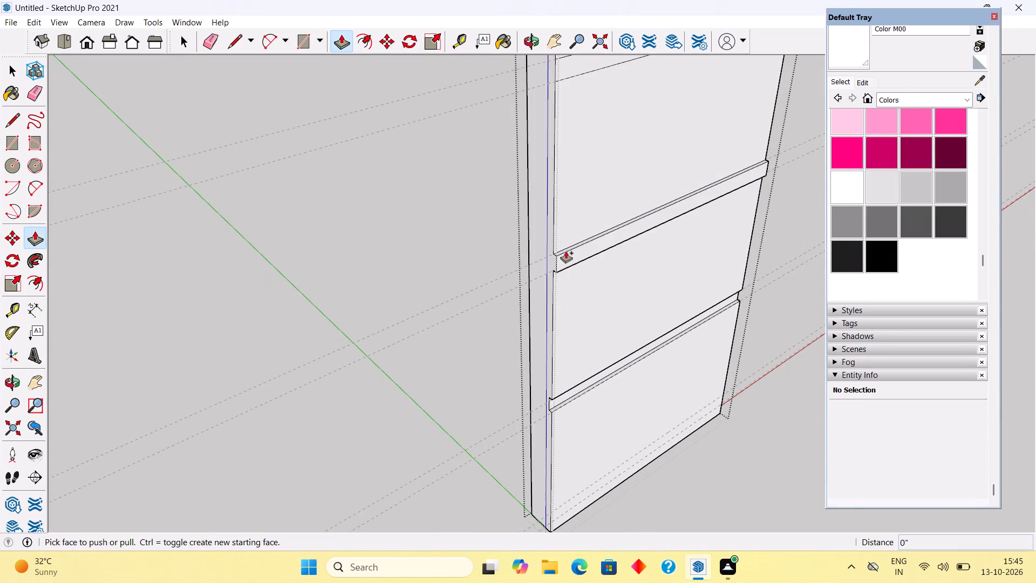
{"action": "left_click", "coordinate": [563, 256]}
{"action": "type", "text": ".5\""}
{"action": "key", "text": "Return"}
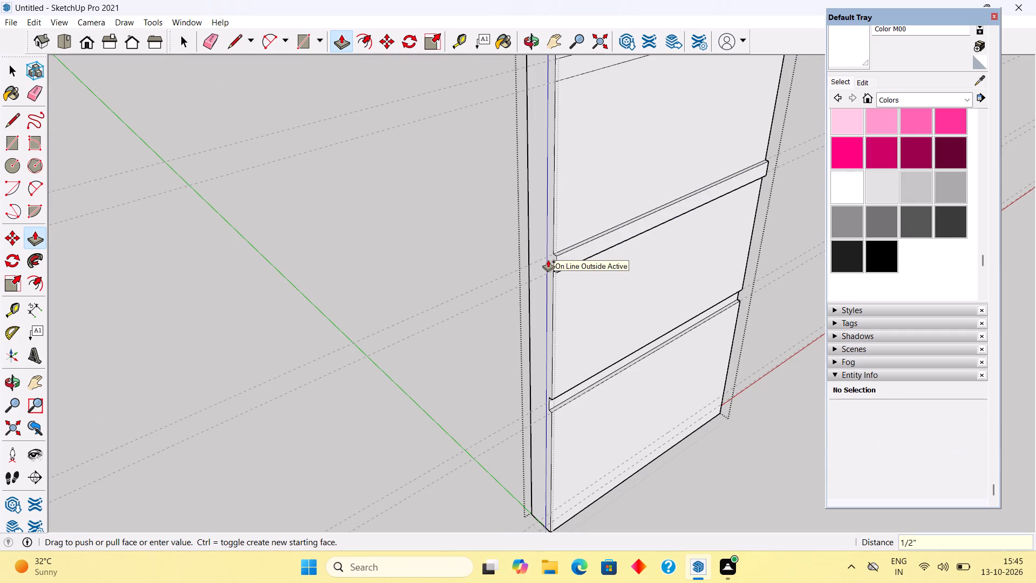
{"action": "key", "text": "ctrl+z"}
Push the second band from the bottom 0.5" into the panel.
{"action": "scroll", "coordinate": [556, 255], "scroll_direction": "up", "scroll_amount": 6}
{"action": "left_click", "coordinate": [563, 255]}
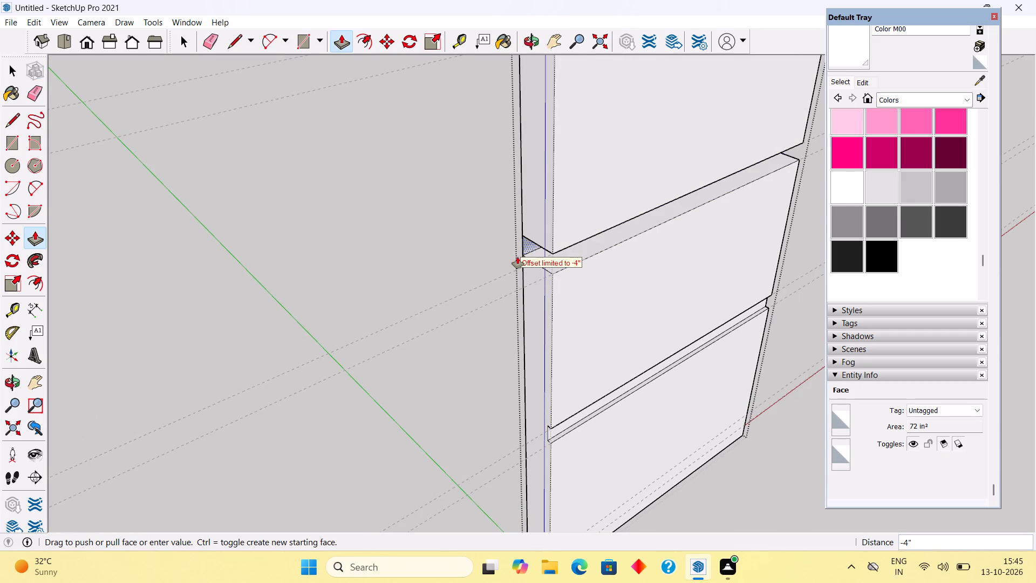
{"action": "type", "text": ".5\""}
{"action": "key", "text": "Return"}
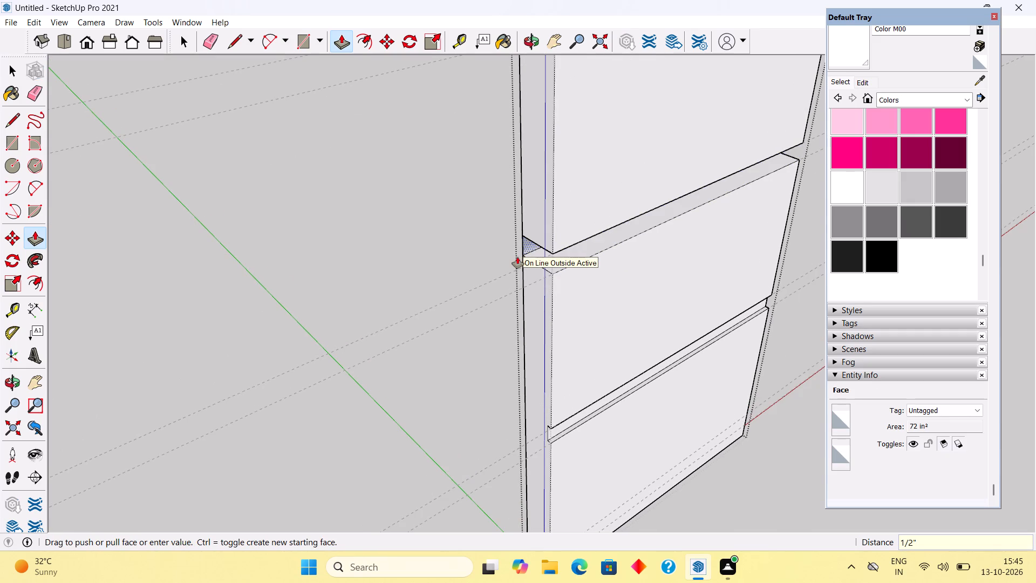
{"action": "scroll", "coordinate": [515, 257], "scroll_direction": "down", "scroll_amount": 7}
{"action": "middle_click_drag", "start_coordinate": [468, 114], "coordinate": [538, 148]}
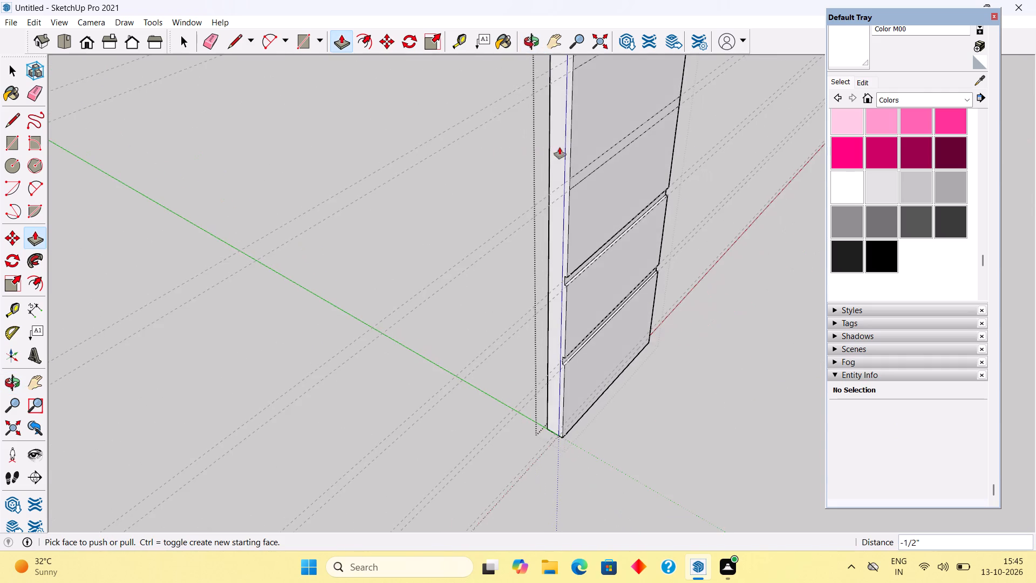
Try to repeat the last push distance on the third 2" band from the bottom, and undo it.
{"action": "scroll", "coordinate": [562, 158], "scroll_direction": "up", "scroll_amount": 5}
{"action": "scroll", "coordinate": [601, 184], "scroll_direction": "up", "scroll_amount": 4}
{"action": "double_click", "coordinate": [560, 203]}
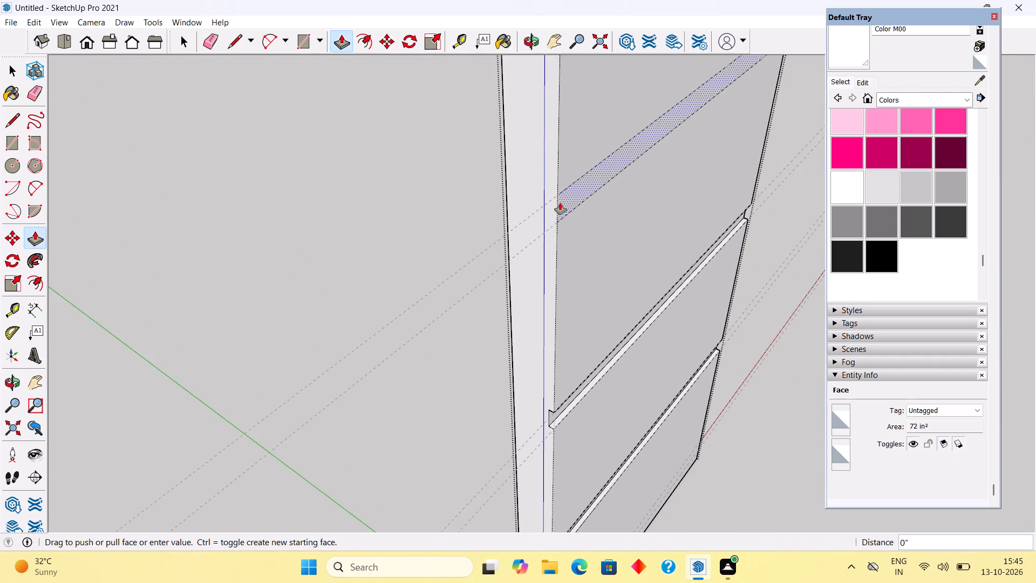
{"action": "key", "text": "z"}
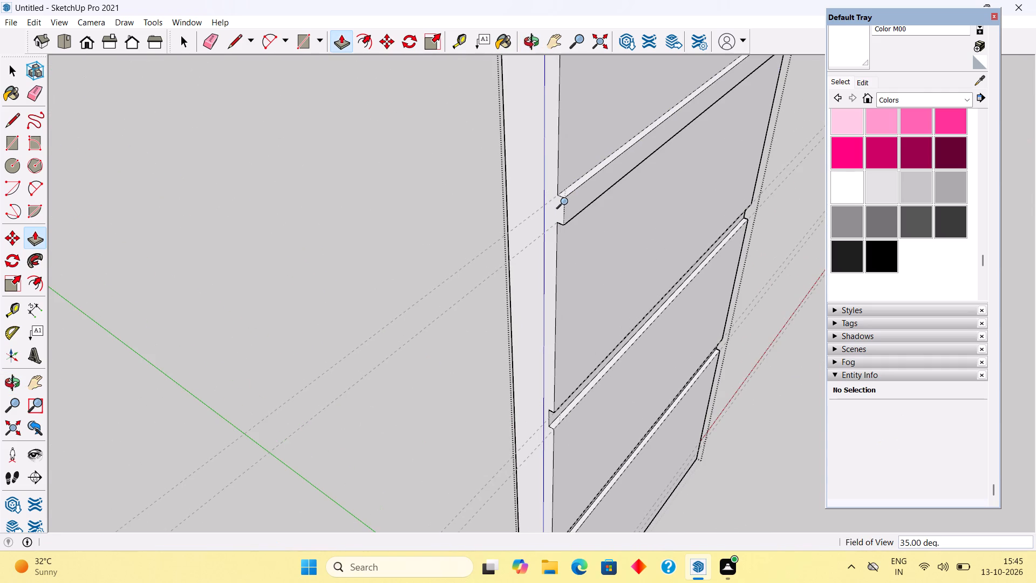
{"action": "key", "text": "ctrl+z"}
Push the third band from the bottom 0.5" into the panel.
{"action": "key", "text": "p"}
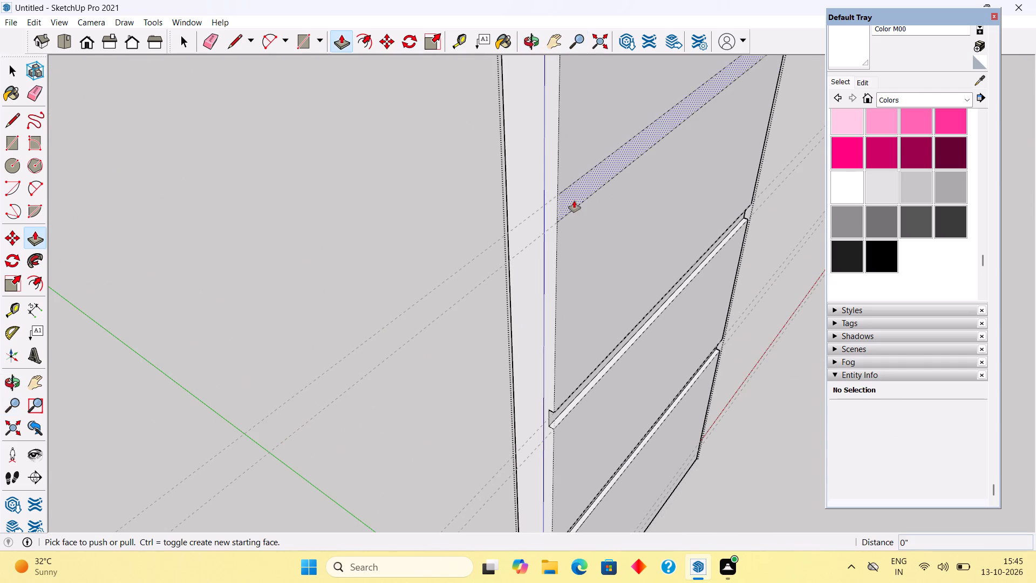
{"action": "left_click", "coordinate": [580, 197]}
{"action": "type", "text": ".5\""}
{"action": "key", "text": "Return"}
Push the fourth and fifth bands from the bottom 0.5" each into the panel.
{"action": "scroll", "coordinate": [568, 200], "scroll_direction": "down", "scroll_amount": 4}
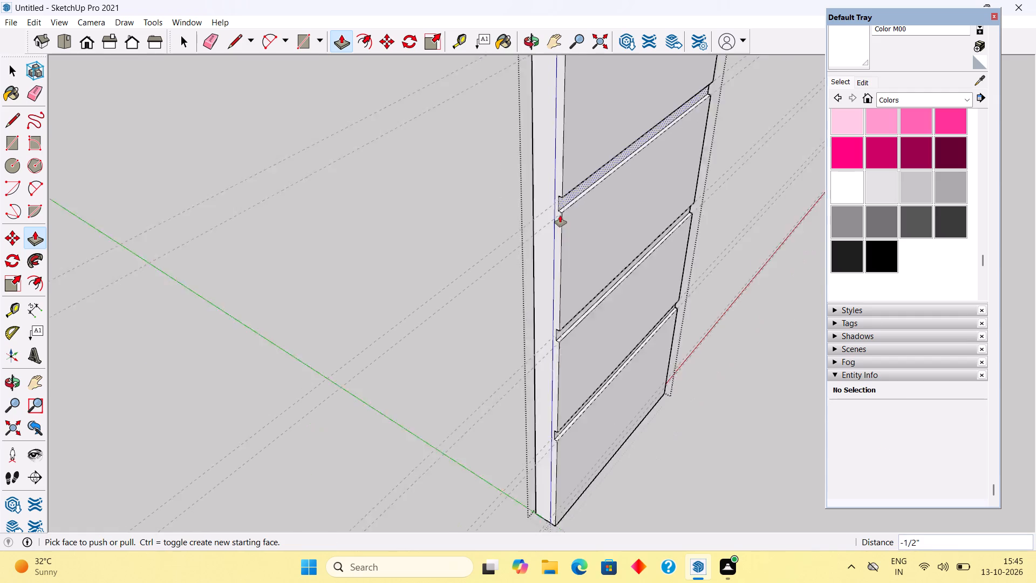
{"action": "scroll", "coordinate": [560, 215], "scroll_direction": "down", "scroll_amount": 20}
{"action": "scroll", "coordinate": [570, 76], "scroll_direction": "up", "scroll_amount": 11}
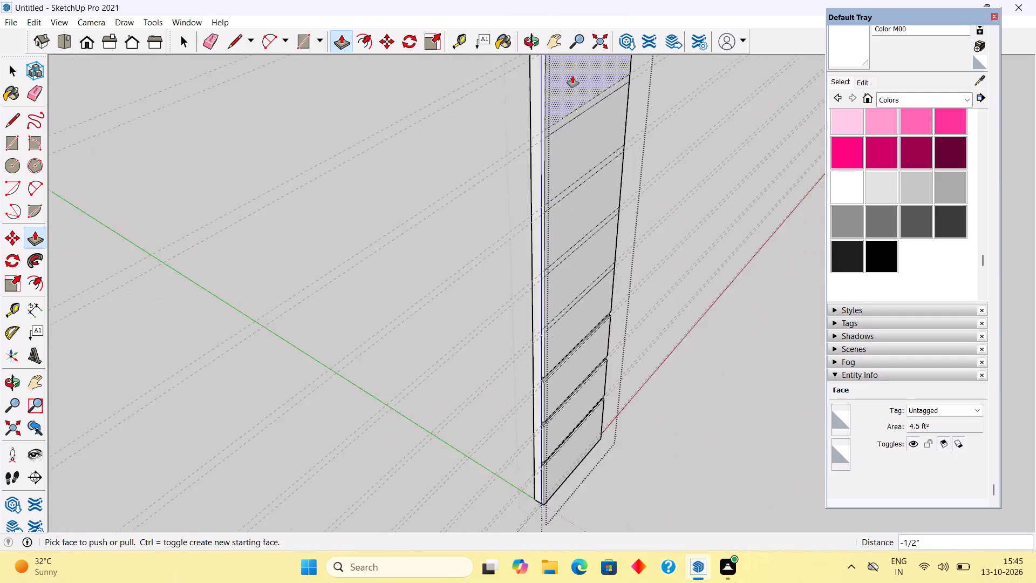
{"action": "scroll", "coordinate": [572, 76], "scroll_direction": "up", "scroll_amount": 1}
{"action": "scroll", "coordinate": [541, 389], "scroll_direction": "up", "scroll_amount": 6}
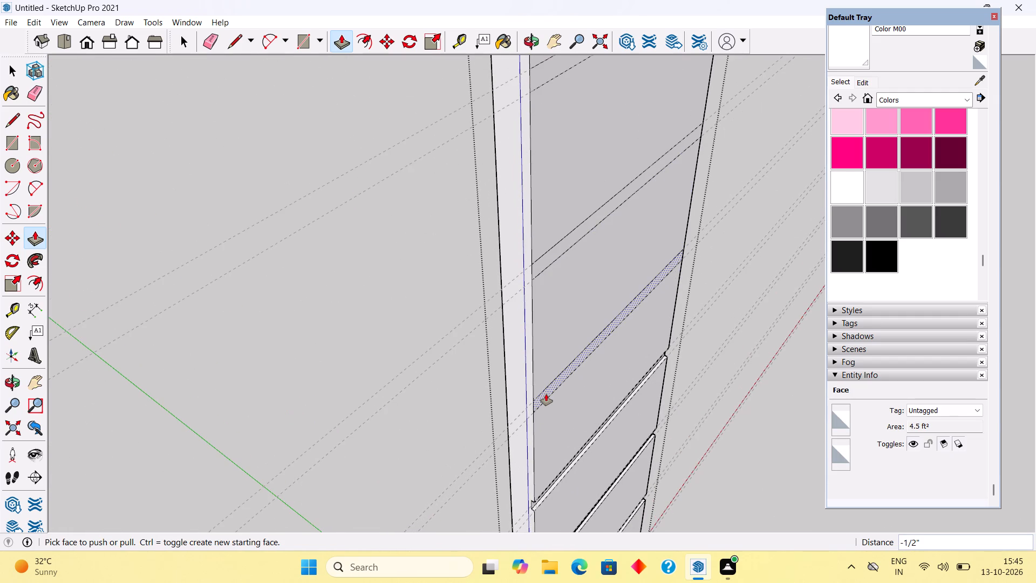
{"action": "left_click", "coordinate": [546, 394]}
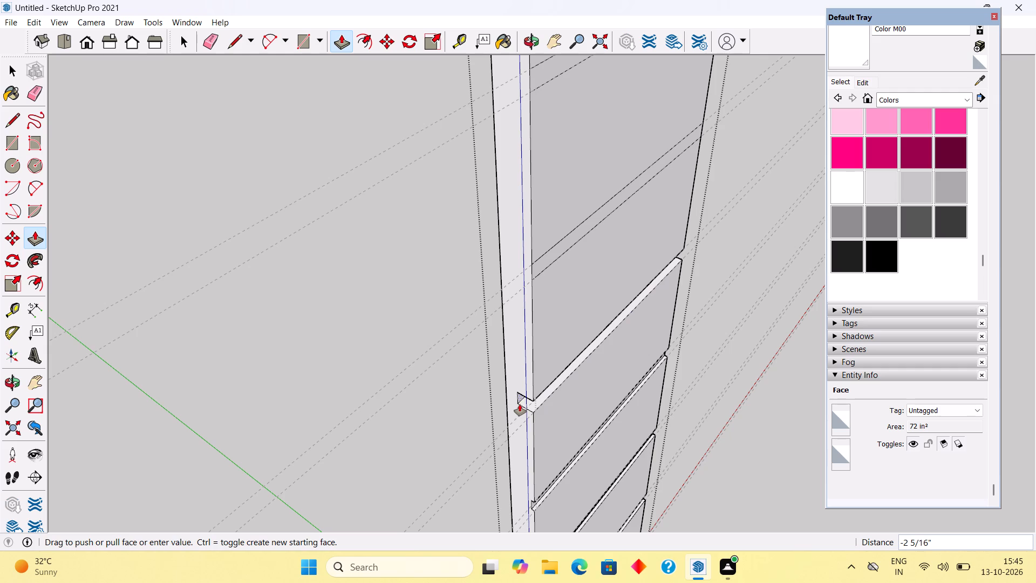
{"action": "type", "text": ".5\""}
{"action": "key", "text": "Return"}
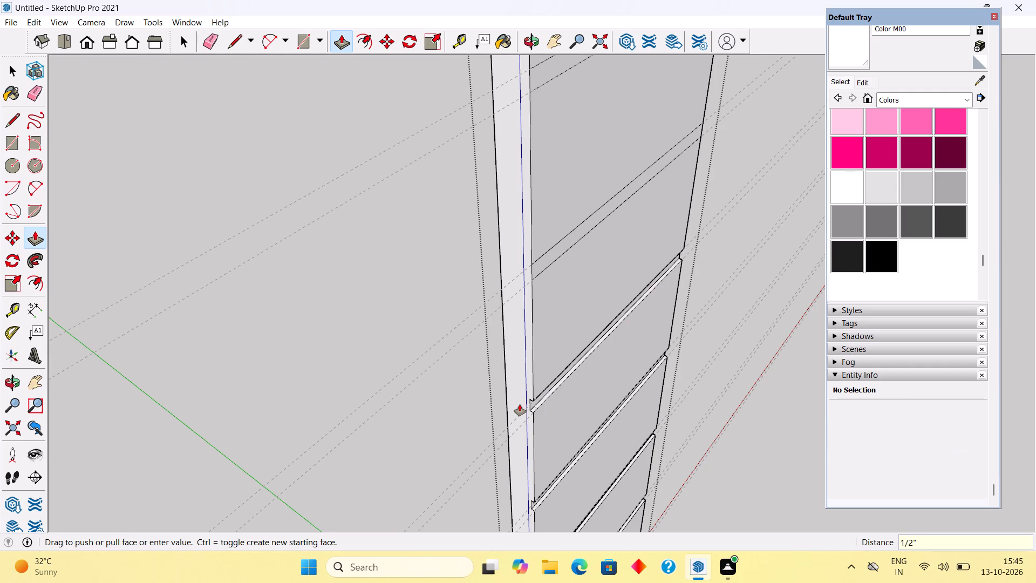
{"action": "left_click", "coordinate": [542, 266]}
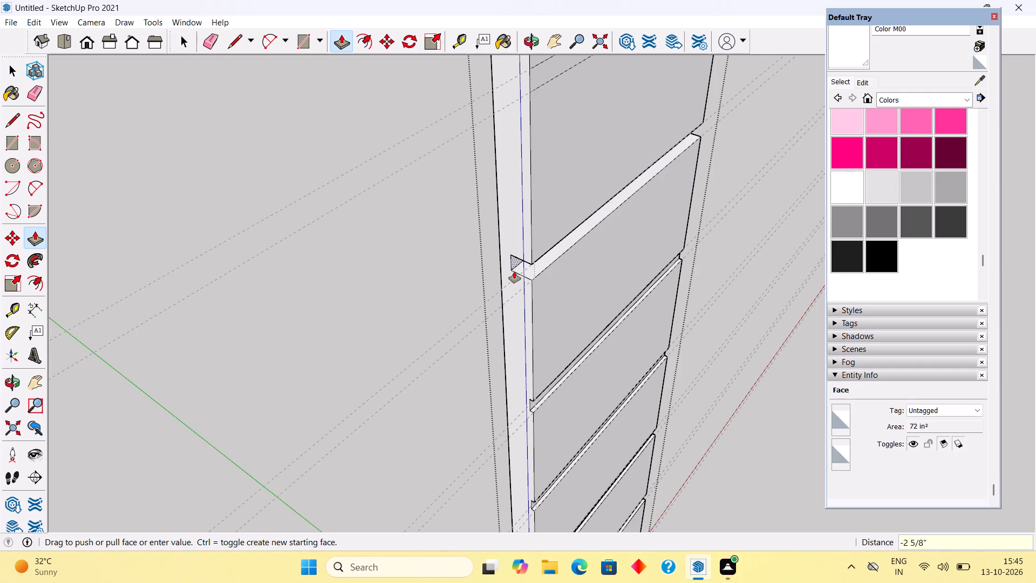
{"action": "type", "text": ".5\""}
{"action": "key", "text": "Return"}
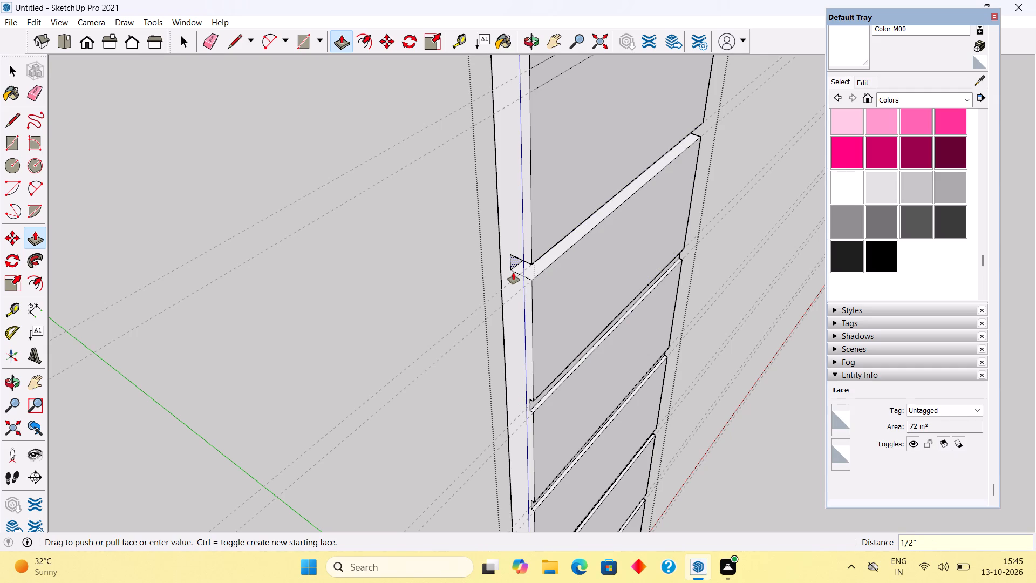
Push the sixth band from the bottom 0.5" into the panel.
{"action": "scroll", "coordinate": [513, 271], "scroll_direction": "down", "scroll_amount": 11}
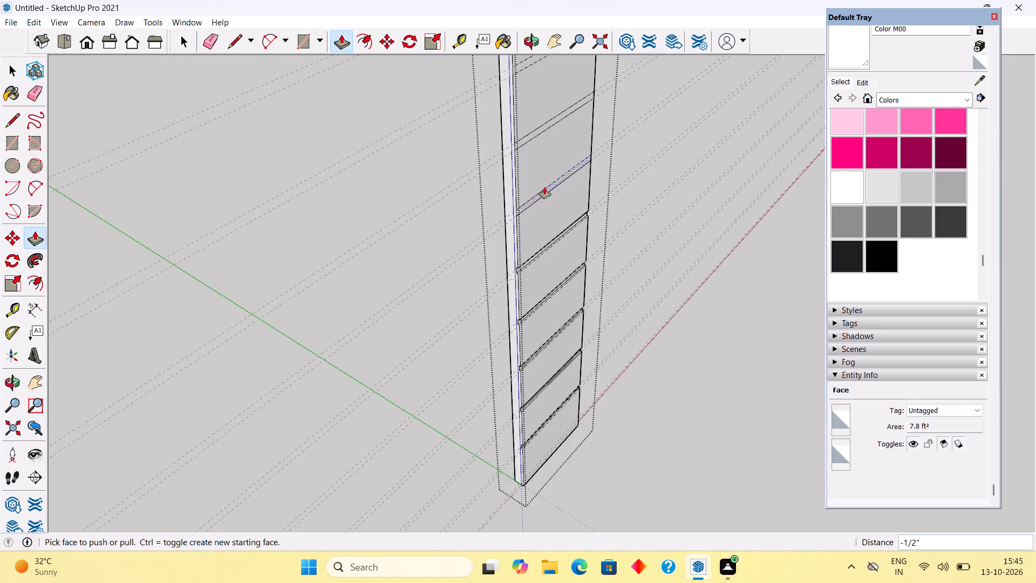
{"action": "scroll", "coordinate": [544, 188], "scroll_direction": "up", "scroll_amount": 6}
{"action": "scroll", "coordinate": [517, 228], "scroll_direction": "up", "scroll_amount": 5}
{"action": "left_click", "coordinate": [505, 216]}
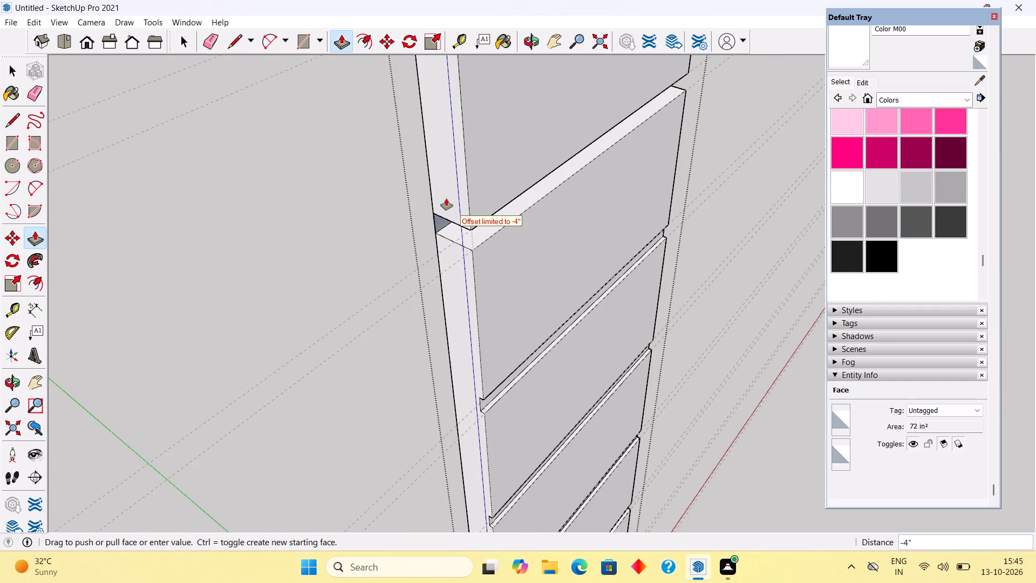
{"action": "type", "text": ".5\""}
{"action": "key", "text": "Return"}
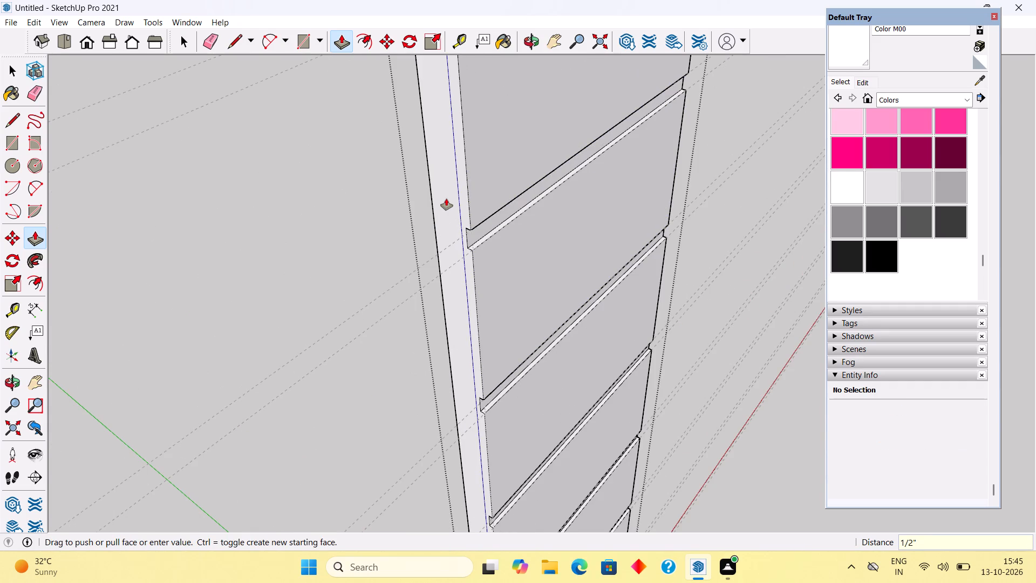
Push the seventh and eighth bands from the bottom 0.5" each into the panel.
{"action": "scroll", "coordinate": [446, 199], "scroll_direction": "down", "scroll_amount": 16}
{"action": "scroll", "coordinate": [444, 118], "scroll_direction": "down", "scroll_amount": 7}
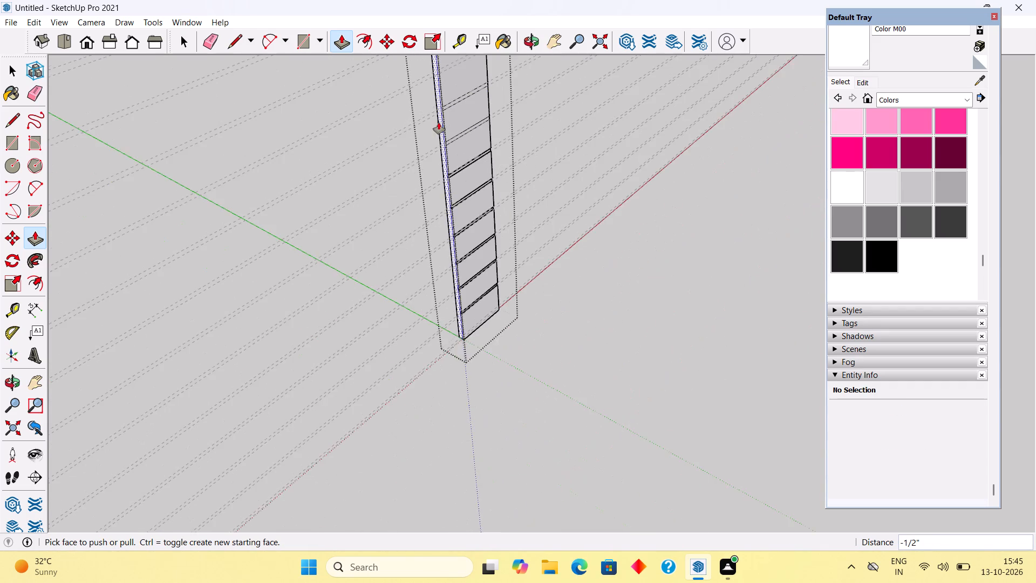
{"action": "scroll", "coordinate": [439, 116], "scroll_direction": "down", "scroll_amount": 6}
{"action": "scroll", "coordinate": [446, 58], "scroll_direction": "up", "scroll_amount": 12}
{"action": "scroll", "coordinate": [459, 109], "scroll_direction": "up", "scroll_amount": 2}
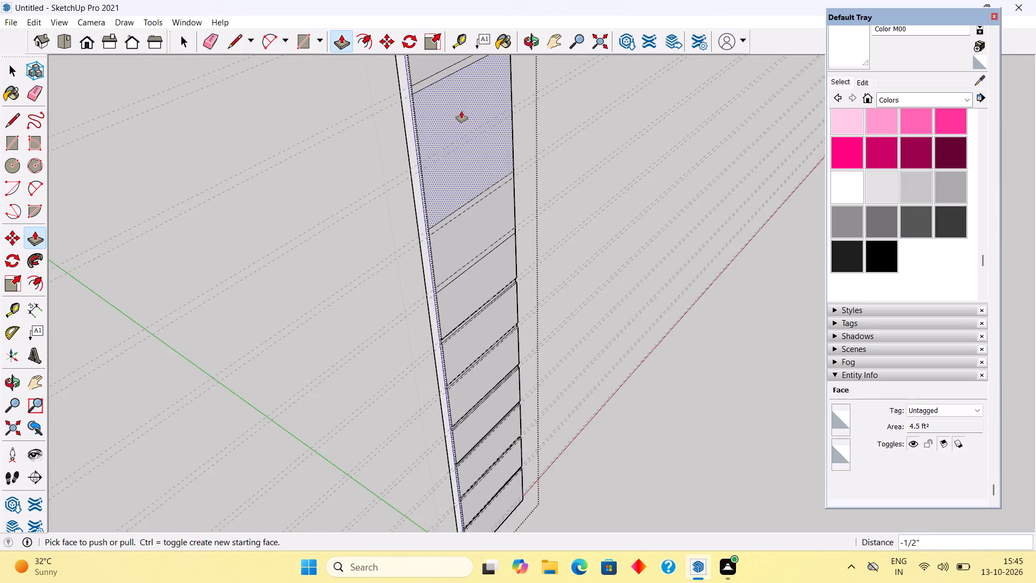
{"action": "scroll", "coordinate": [466, 142], "scroll_direction": "up", "scroll_amount": 4}
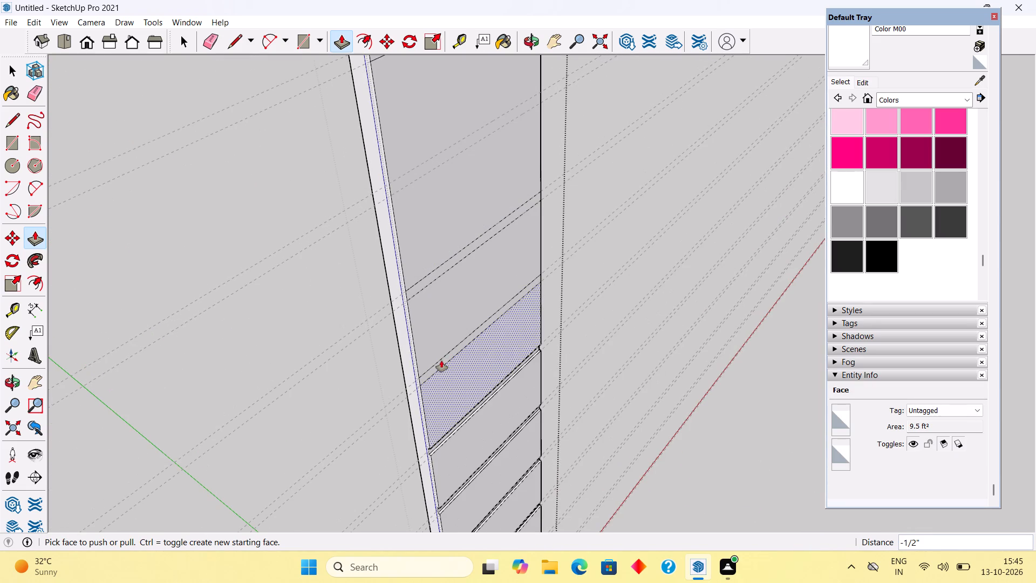
{"action": "left_click", "coordinate": [441, 361]}
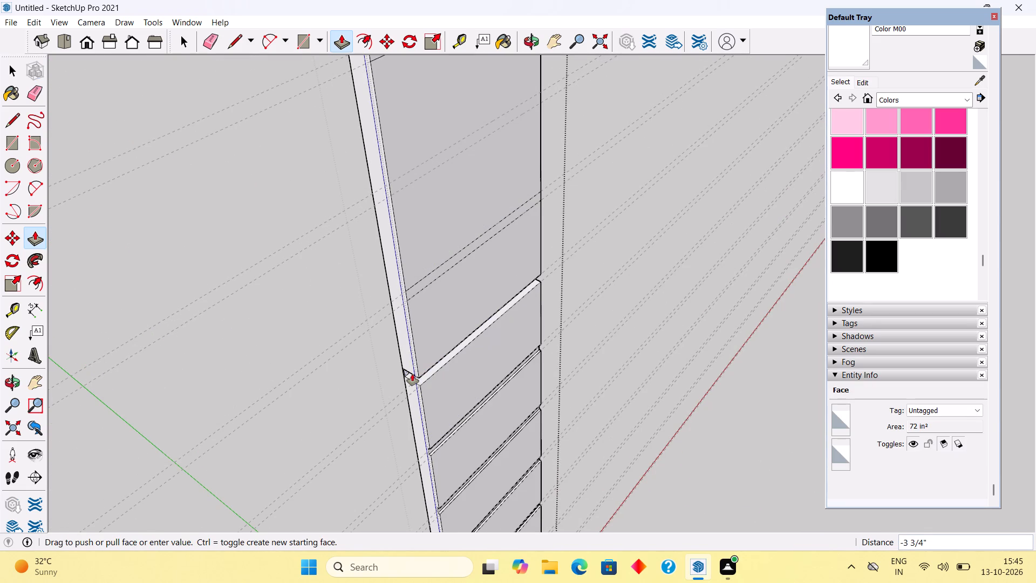
{"action": "type", "text": ".5"}
{"action": "key", "text": "shift+quotedbl"}
{"action": "key", "text": "Return"}
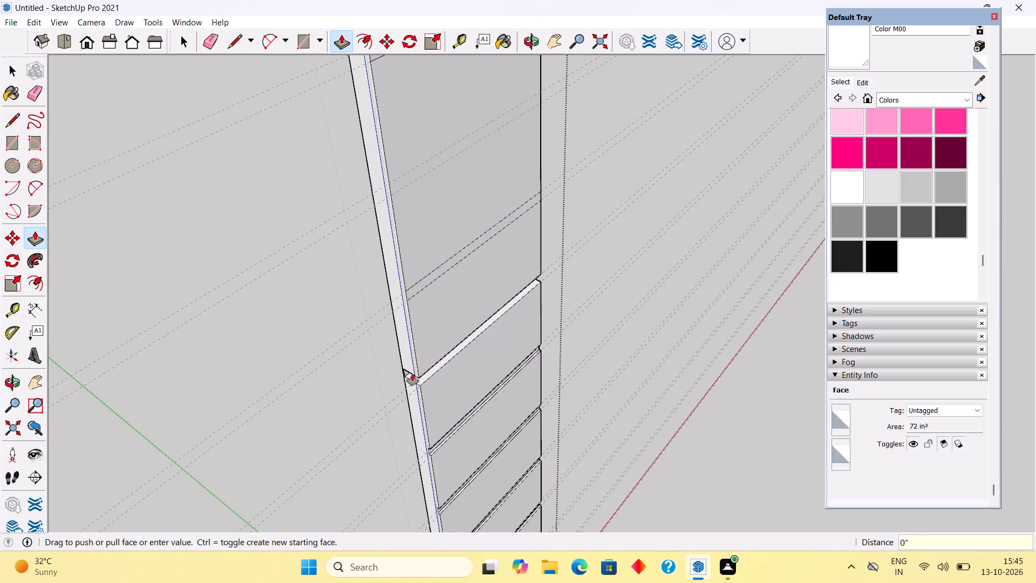
{"action": "left_click", "coordinate": [433, 274]}
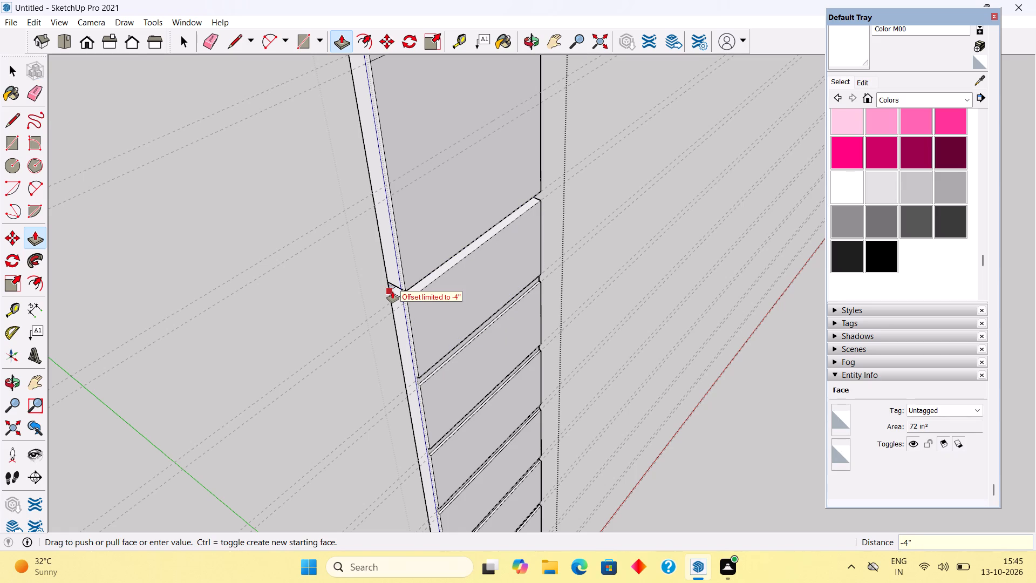
{"action": "type", "text": ".5\""}
{"action": "key", "text": "Return"}
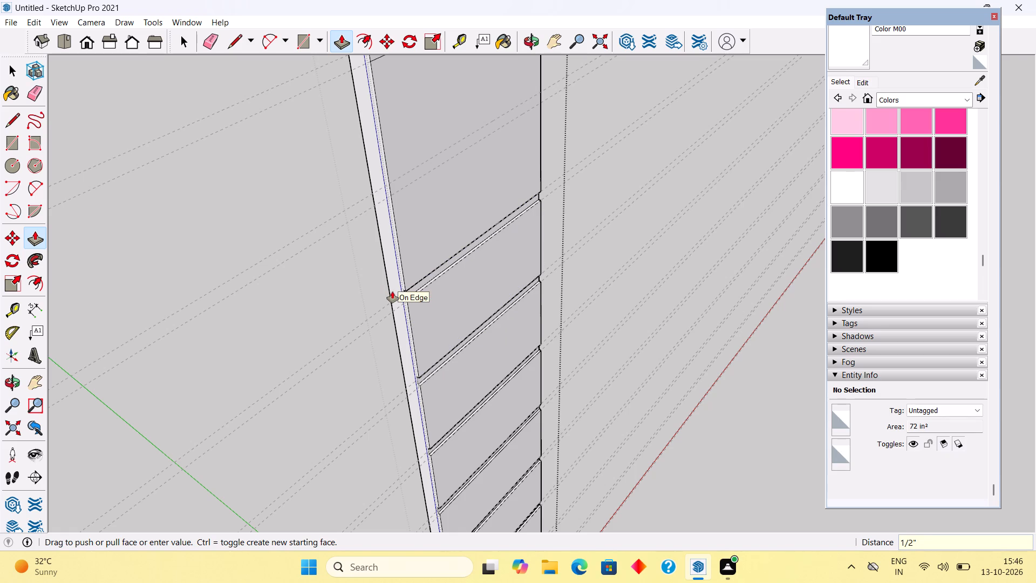
Draw the missing 2" by 3' rectangle across the panel in the empty guide pair just above the eighth groove.
{"action": "type", "text": "vr"}
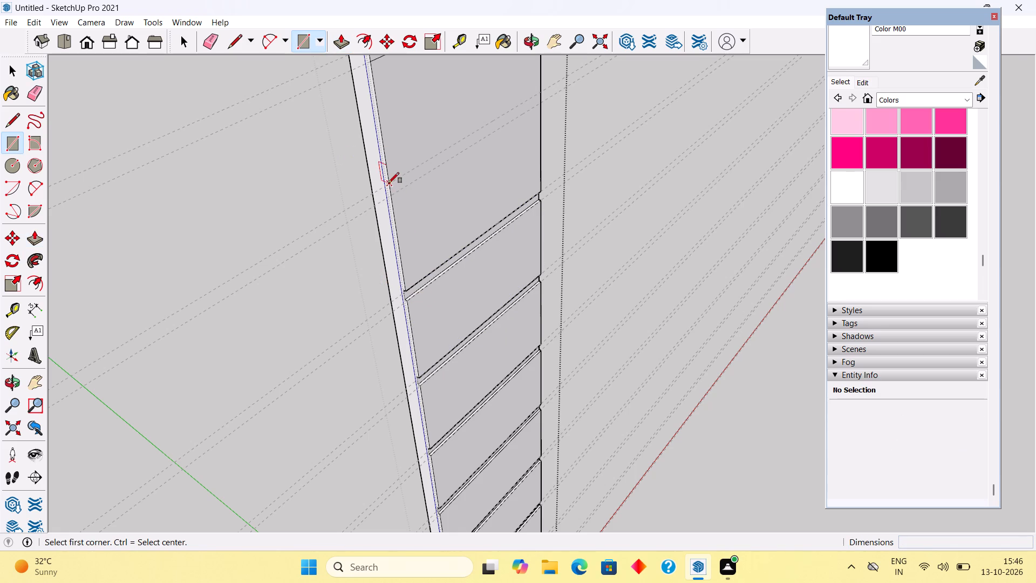
{"action": "left_click", "coordinate": [388, 183]}
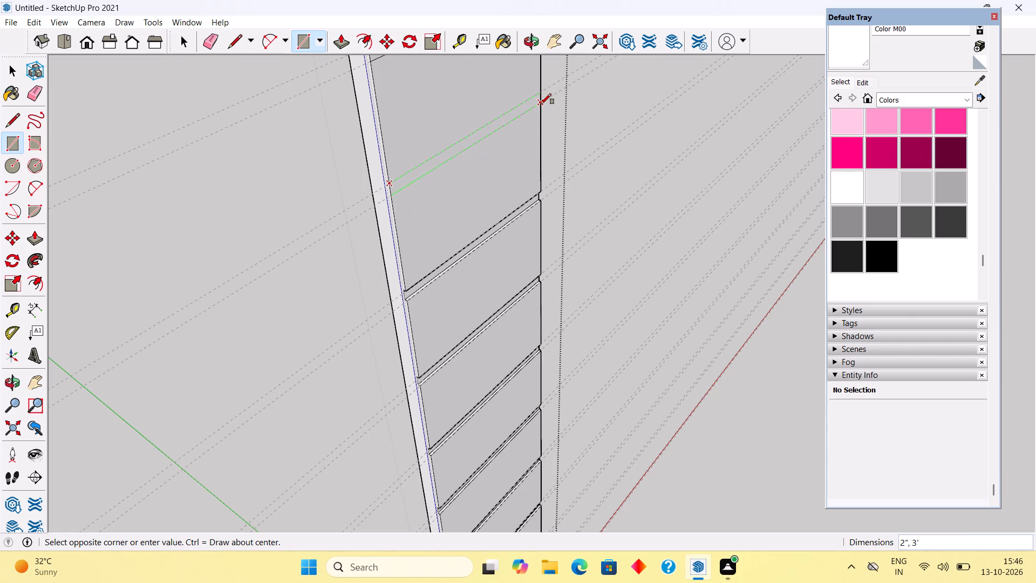
{"action": "left_click", "coordinate": [541, 104]}
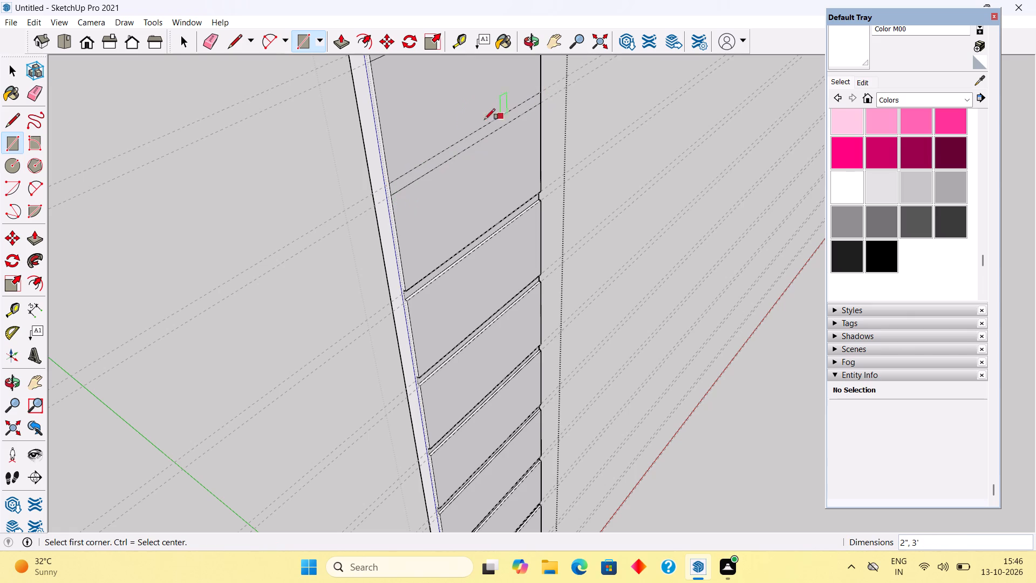
Push the newly drawn ninth band 0.5" into the panel.
{"action": "key", "text": "space"}
{"action": "left_click", "coordinate": [424, 169]}
{"action": "key", "text": "p"}
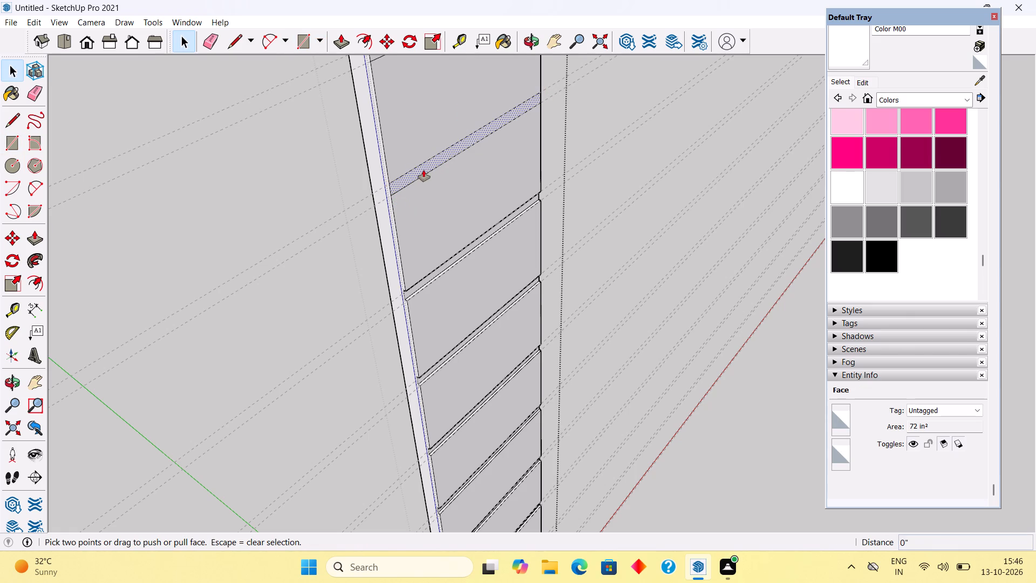
{"action": "left_click", "coordinate": [404, 181]}
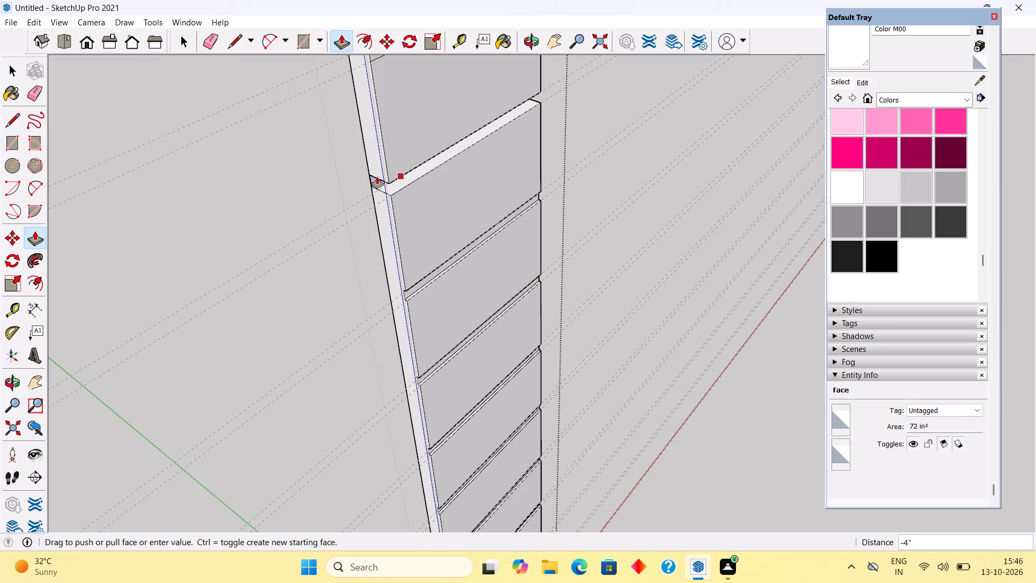
{"action": "key", "text": "period"}
{"action": "type", "text": "5\""}
{"action": "key", "text": "Return"}
Push the tenth and eleventh bands from the bottom 0.5" each into the panel.
{"action": "scroll", "coordinate": [372, 212], "scroll_direction": "down", "scroll_amount": 8}
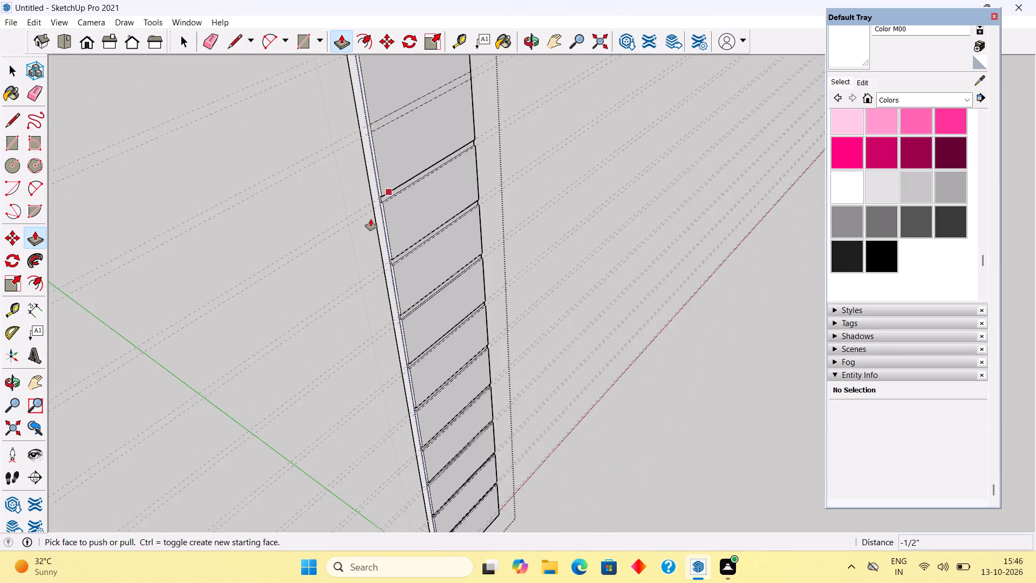
{"action": "scroll", "coordinate": [371, 219], "scroll_direction": "down", "scroll_amount": 11}
{"action": "scroll", "coordinate": [381, 70], "scroll_direction": "up", "scroll_amount": 14}
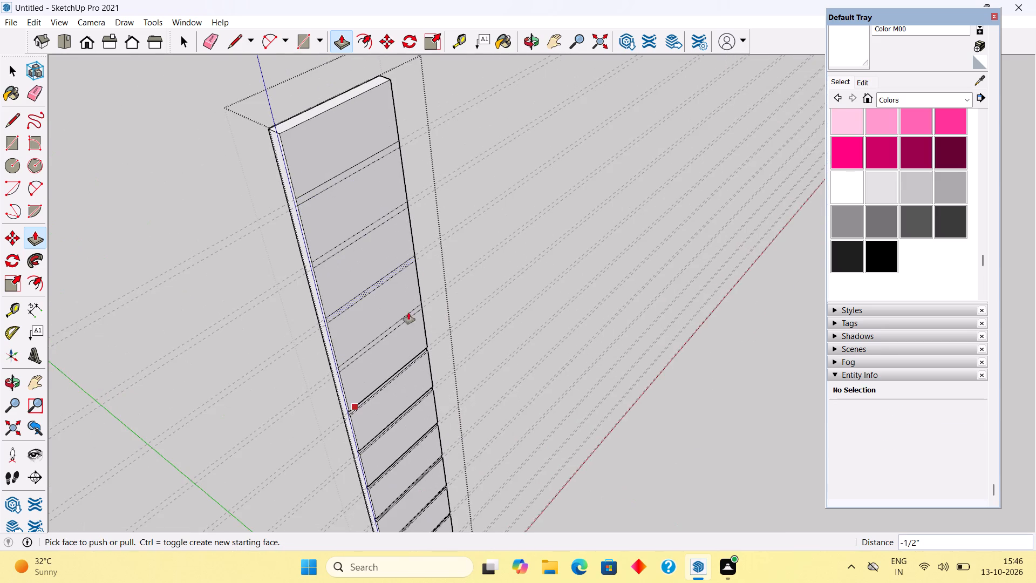
{"action": "scroll", "coordinate": [407, 321], "scroll_direction": "up", "scroll_amount": 5}
{"action": "scroll", "coordinate": [400, 364], "scroll_direction": "down", "scroll_amount": 3}
{"action": "left_click", "coordinate": [339, 379]}
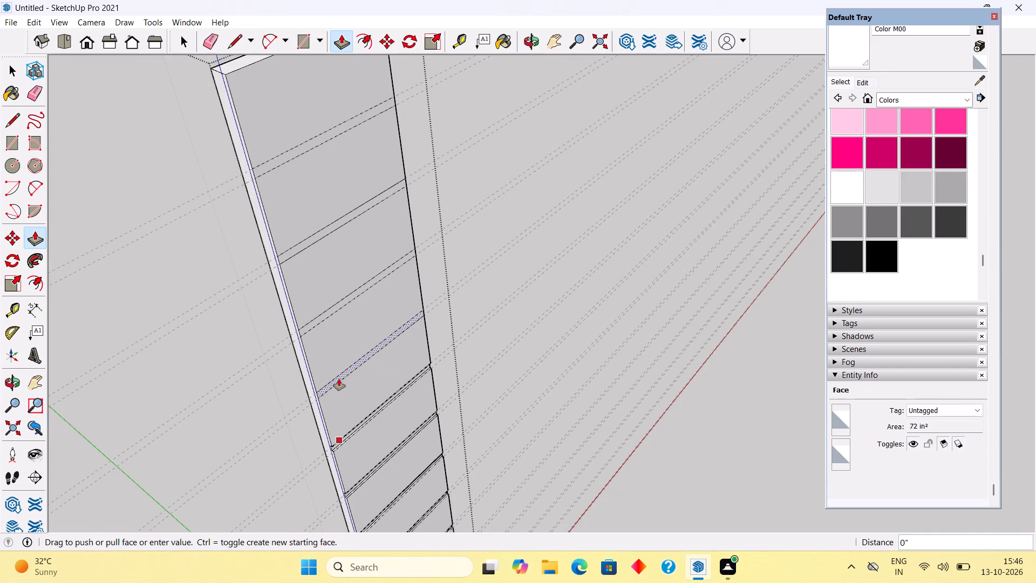
{"action": "type", "text": ".5\""}
{"action": "key", "text": "Return"}
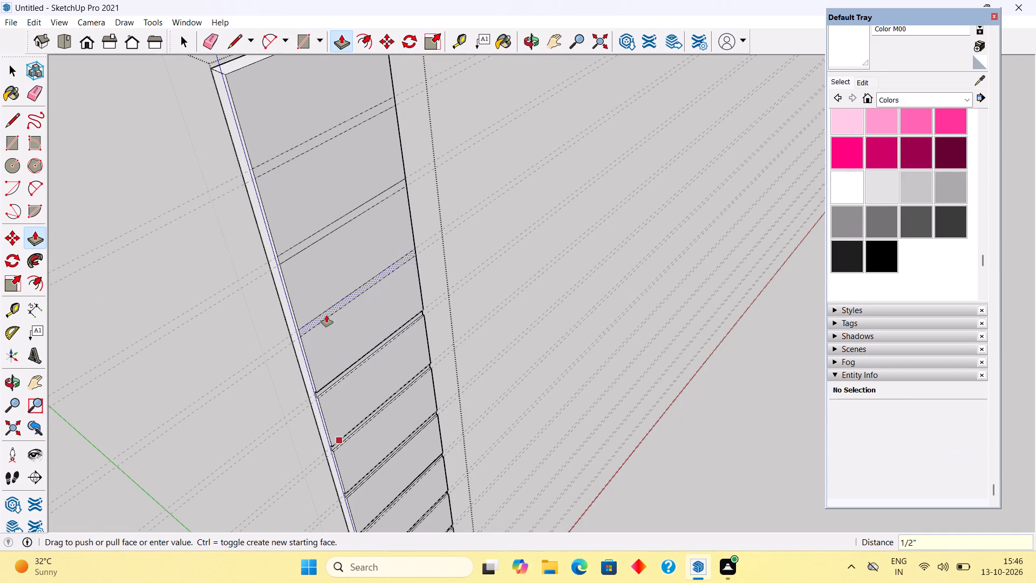
{"action": "left_click", "coordinate": [325, 315]}
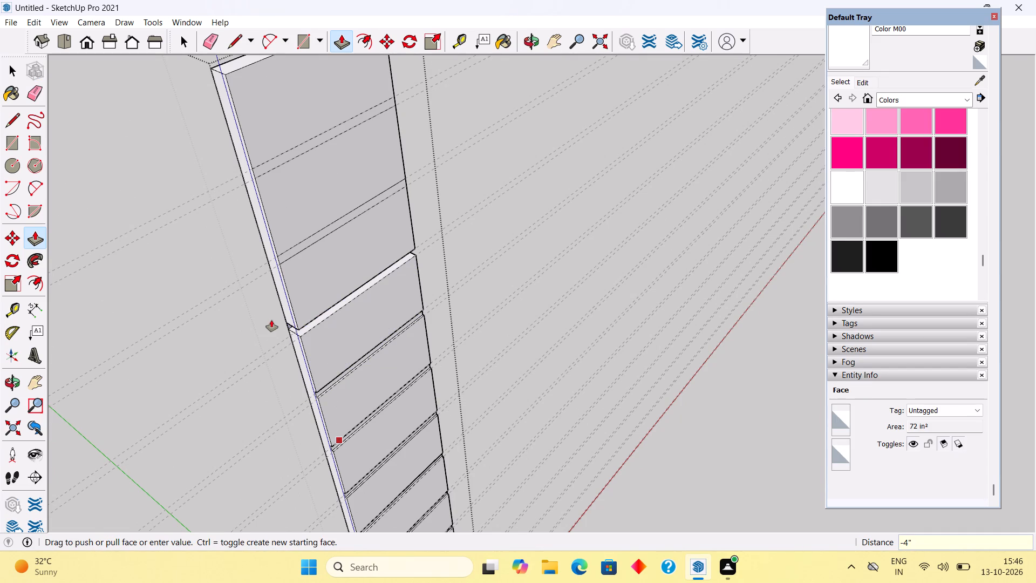
{"action": "type", "text": ".5\""}
{"action": "key", "text": "Return"}
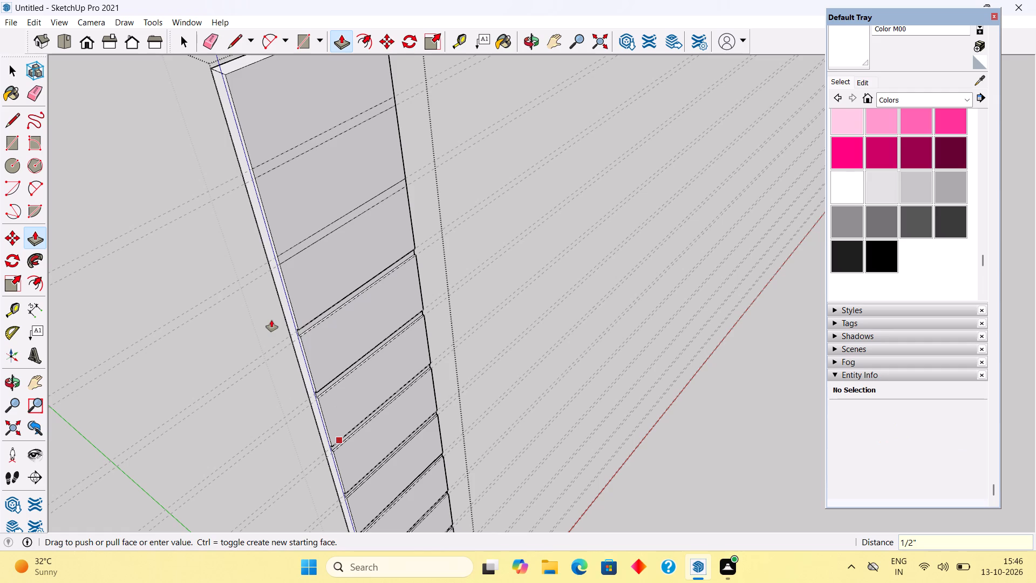
Push the twelfth band, just below the topmost one, 0.5" into the panel and leave Push/Pull.
{"action": "left_click", "coordinate": [288, 255]}
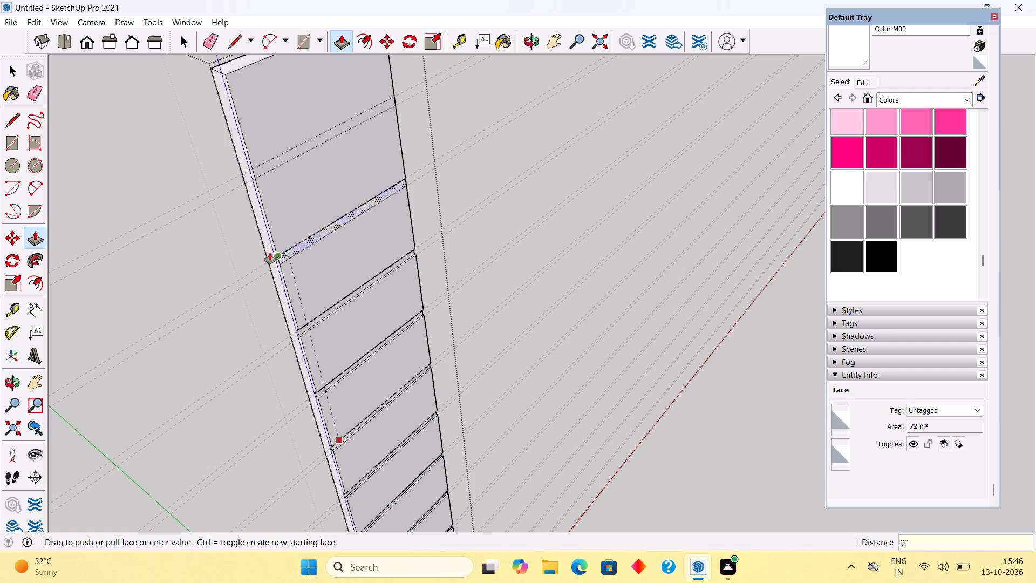
{"action": "type", "text": ".5\""}
{"action": "key", "text": "Return"}
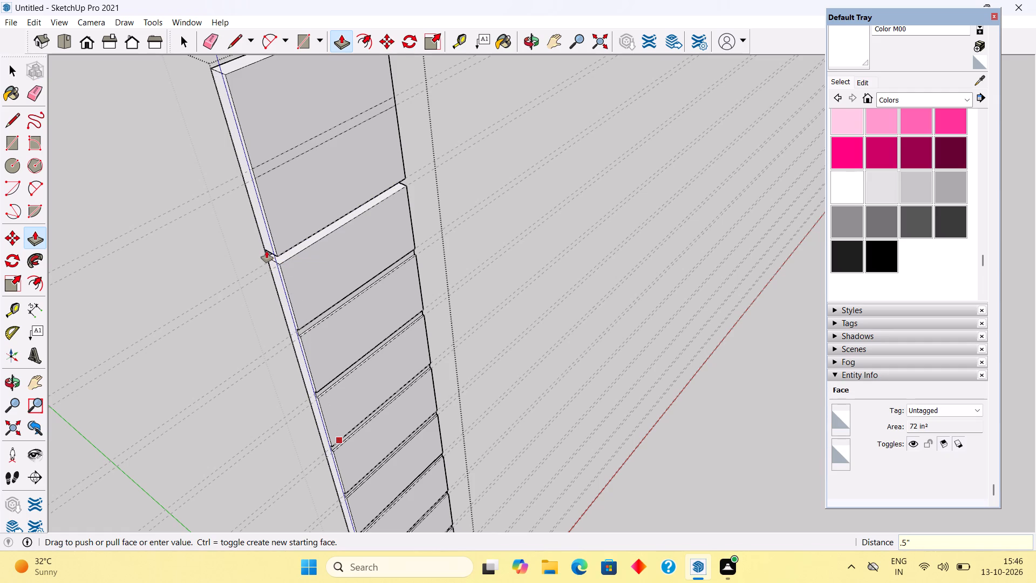
{"action": "left_click", "coordinate": [262, 164]}
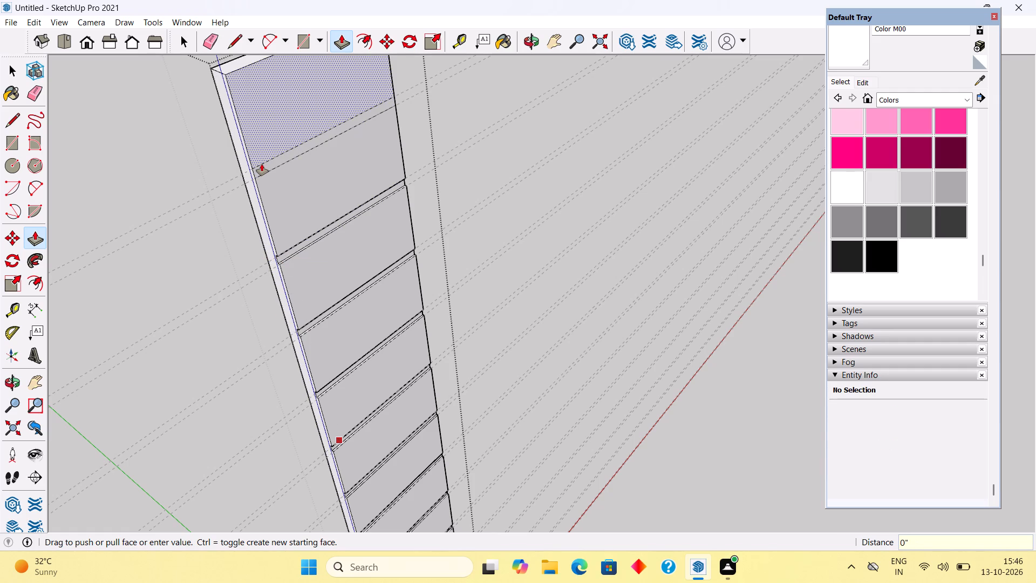
{"action": "key", "text": "space"}
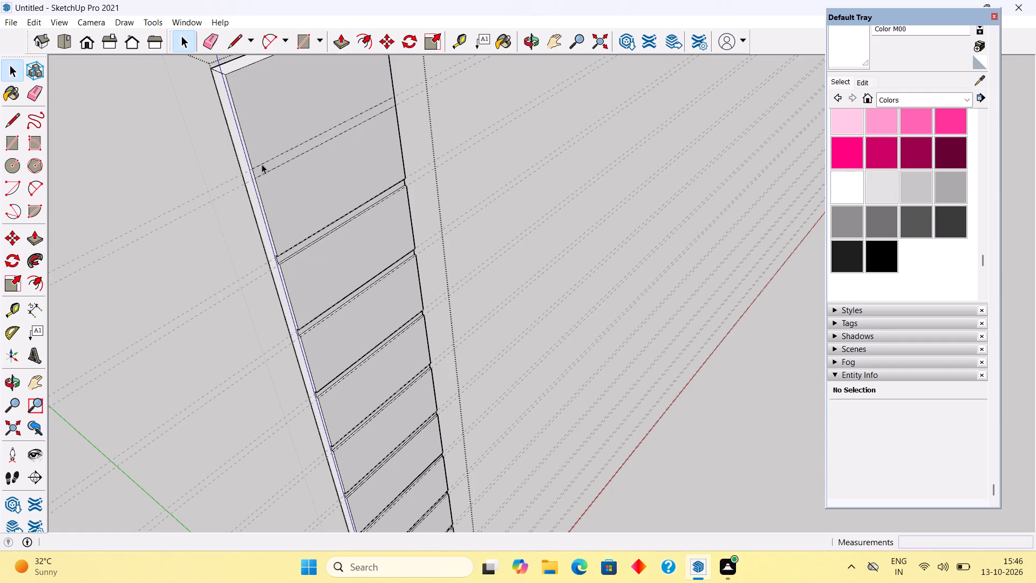
Push the topmost horizontal band 0.5" into the panel and leave Push/Pull.
{"action": "left_click", "coordinate": [262, 168]}
{"action": "key", "text": "p"}
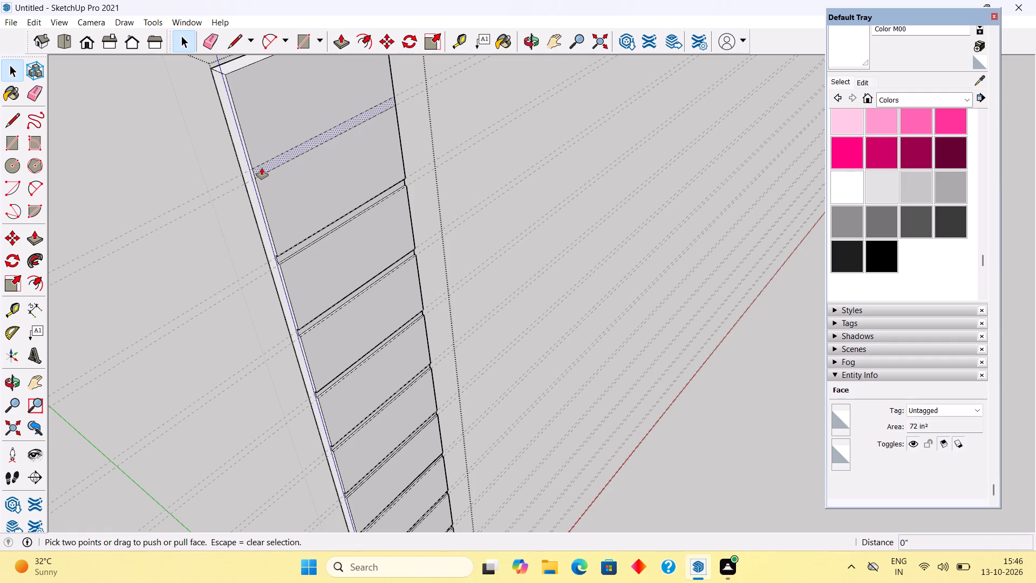
{"action": "left_click", "coordinate": [262, 168]}
{"action": "type", "text": ".5\""}
{"action": "key", "text": "Return"}
{"action": "key", "text": "space"}
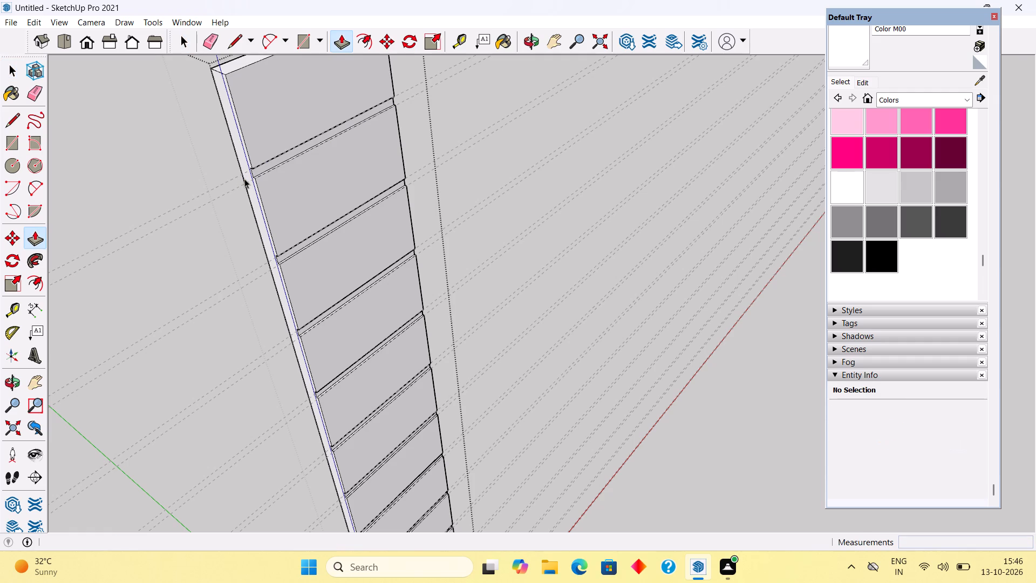
Examine the panel from several angles to check its full run of recessed horizontal bands.
{"action": "scroll", "coordinate": [244, 179], "scroll_direction": "down", "scroll_amount": 19}
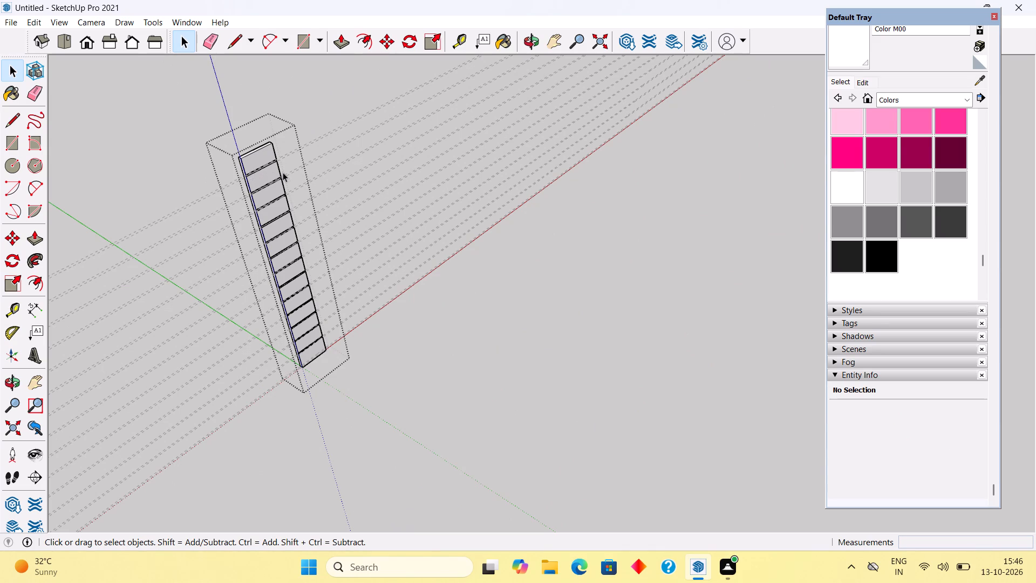
{"action": "scroll", "coordinate": [296, 176], "scroll_direction": "down", "scroll_amount": 6}
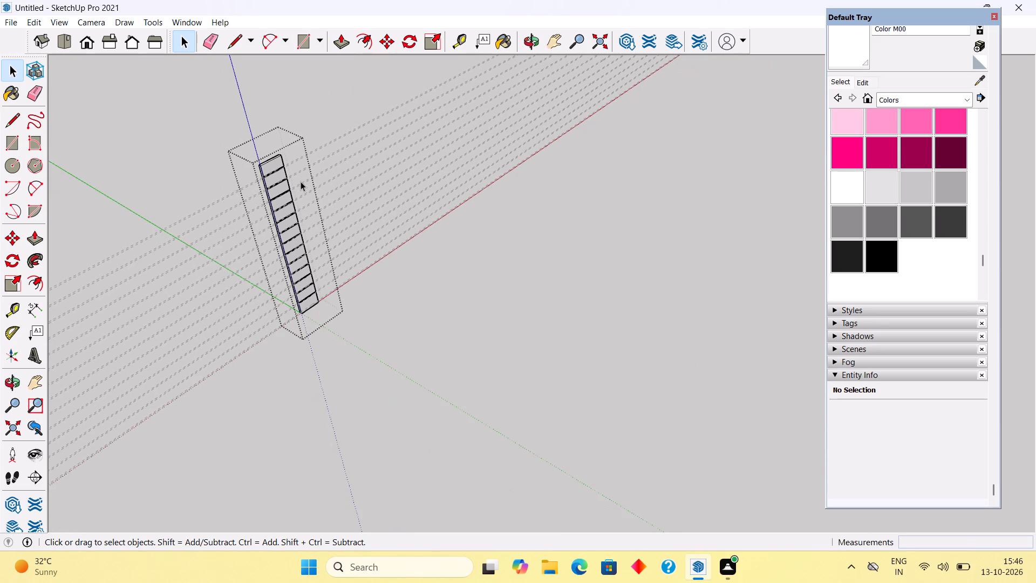
{"action": "scroll", "coordinate": [301, 181], "scroll_direction": "down", "scroll_amount": 10}
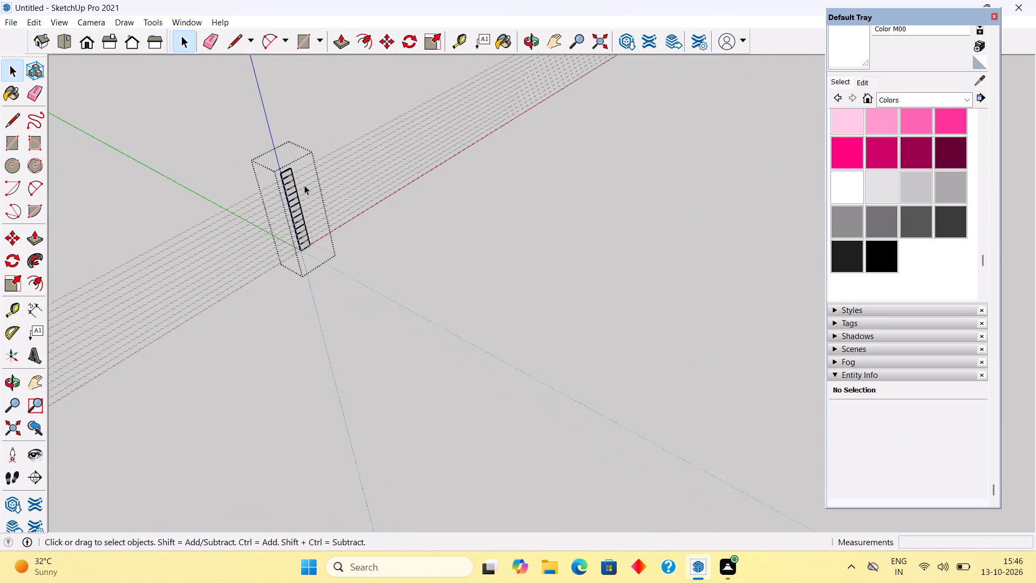
{"action": "middle_click_drag", "start_coordinate": [304, 185], "coordinate": [160, 111]}
{"action": "scroll", "coordinate": [337, 117], "scroll_direction": "up", "scroll_amount": 2}
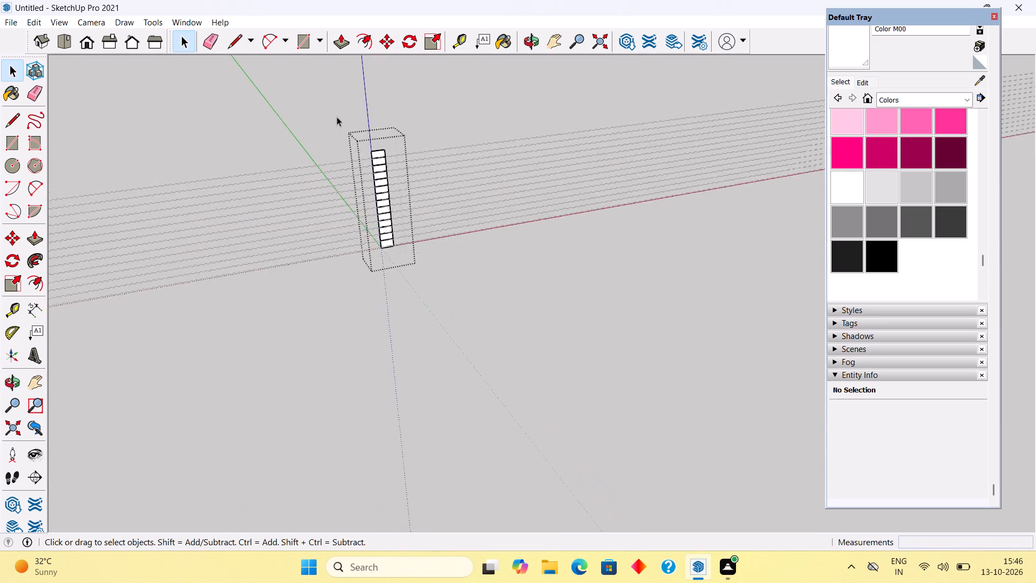
{"action": "scroll", "coordinate": [337, 117], "scroll_direction": "up", "scroll_amount": 9}
{"action": "scroll", "coordinate": [461, 175], "scroll_direction": "up", "scroll_amount": 3}
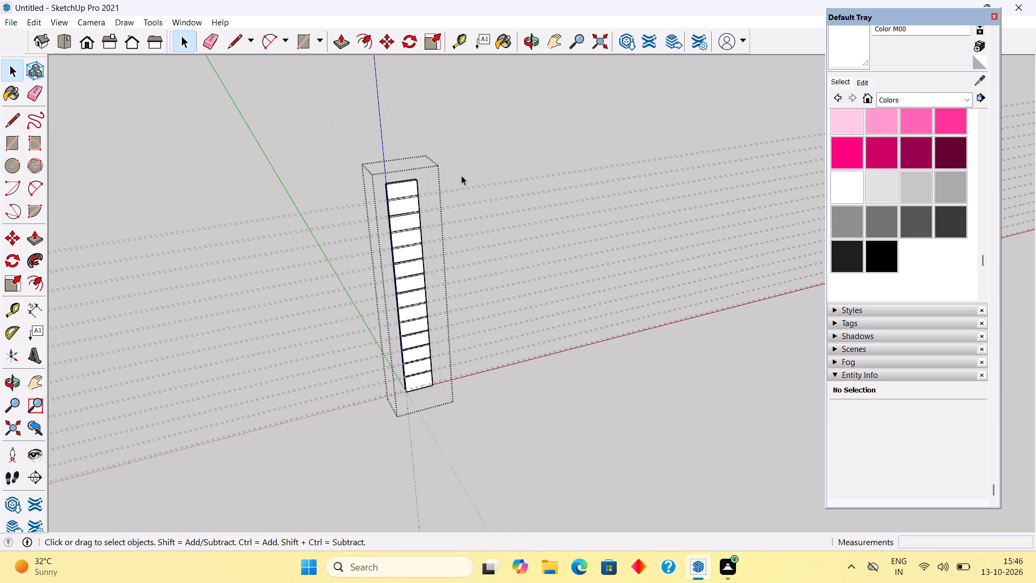
{"action": "middle_click_drag", "start_coordinate": [459, 176], "coordinate": [384, 176]}
{"action": "scroll", "coordinate": [384, 175], "scroll_direction": "up", "scroll_amount": 2}
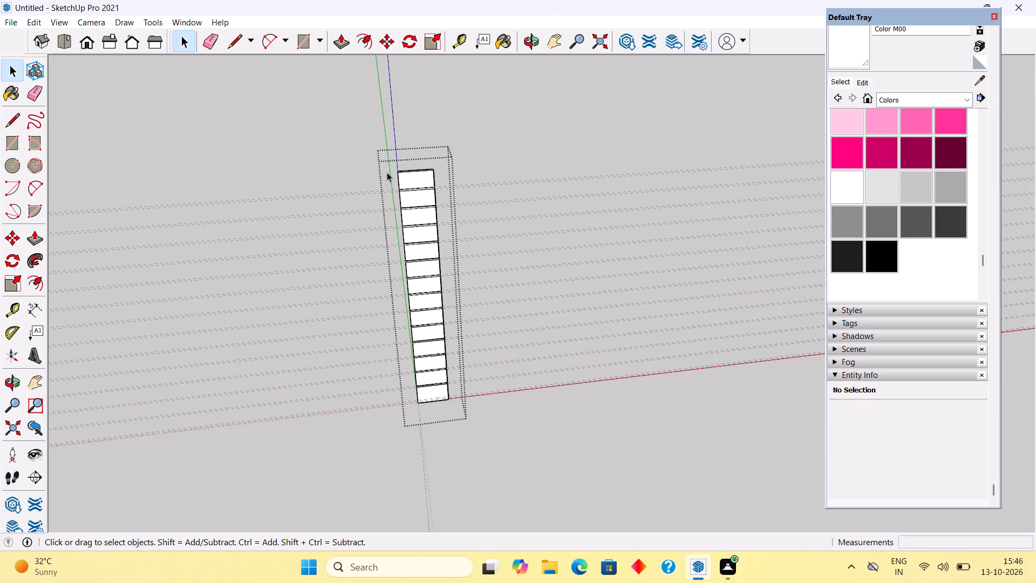
{"action": "scroll", "coordinate": [439, 172], "scroll_direction": "up", "scroll_amount": 6}
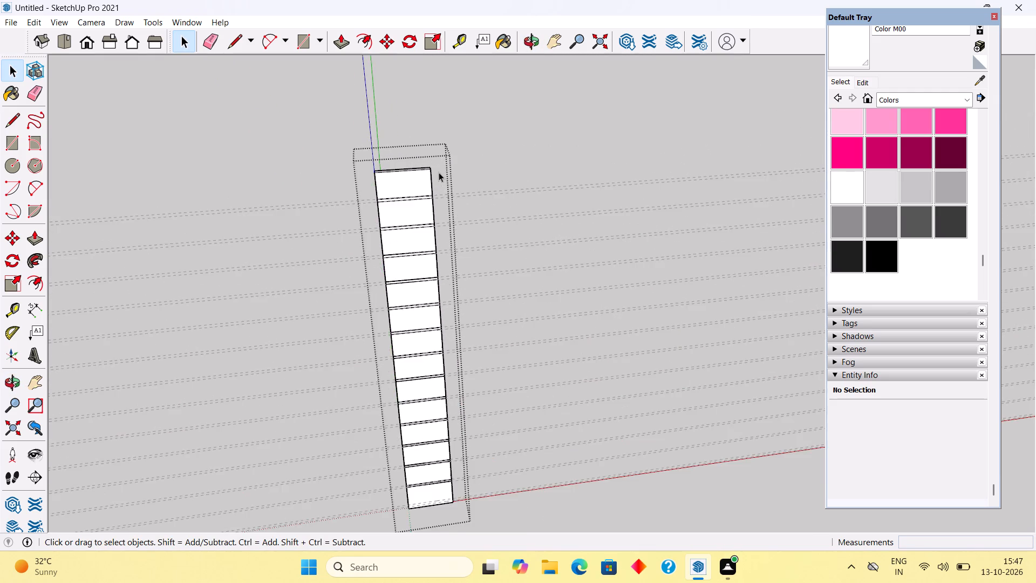
{"action": "scroll", "coordinate": [439, 172], "scroll_direction": "down", "scroll_amount": 5}
{"action": "scroll", "coordinate": [439, 172], "scroll_direction": "up", "scroll_amount": 1}
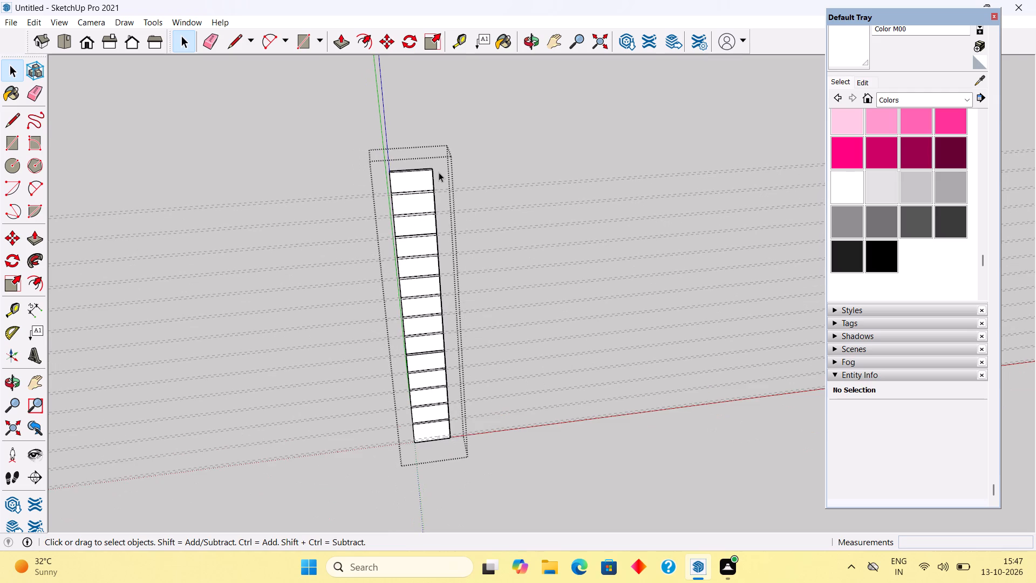
{"action": "scroll", "coordinate": [439, 172], "scroll_direction": "up", "scroll_amount": 4}
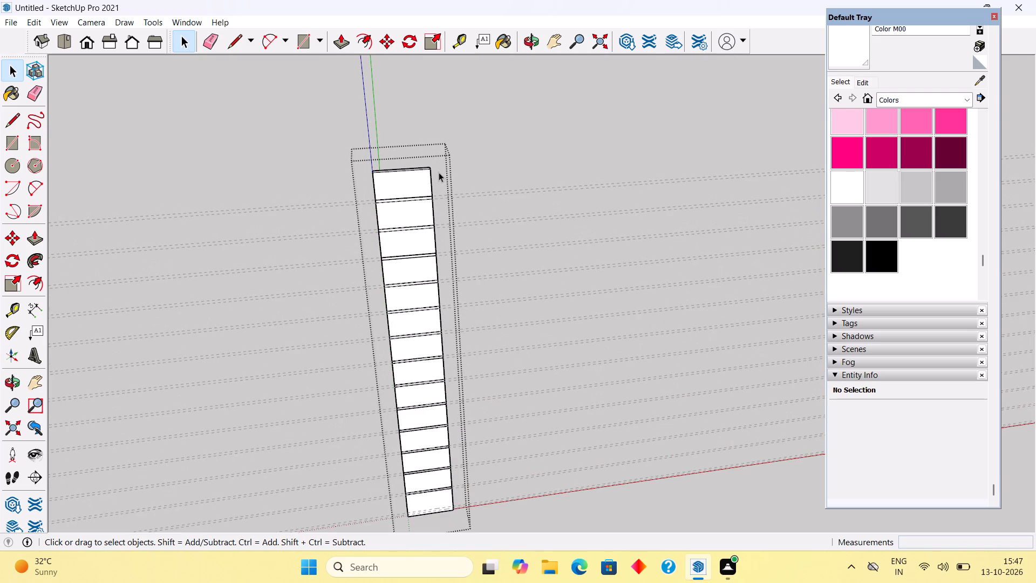
{"action": "scroll", "coordinate": [439, 172], "scroll_direction": "up", "scroll_amount": 1}
{"action": "scroll", "coordinate": [439, 172], "scroll_direction": "down", "scroll_amount": 7}
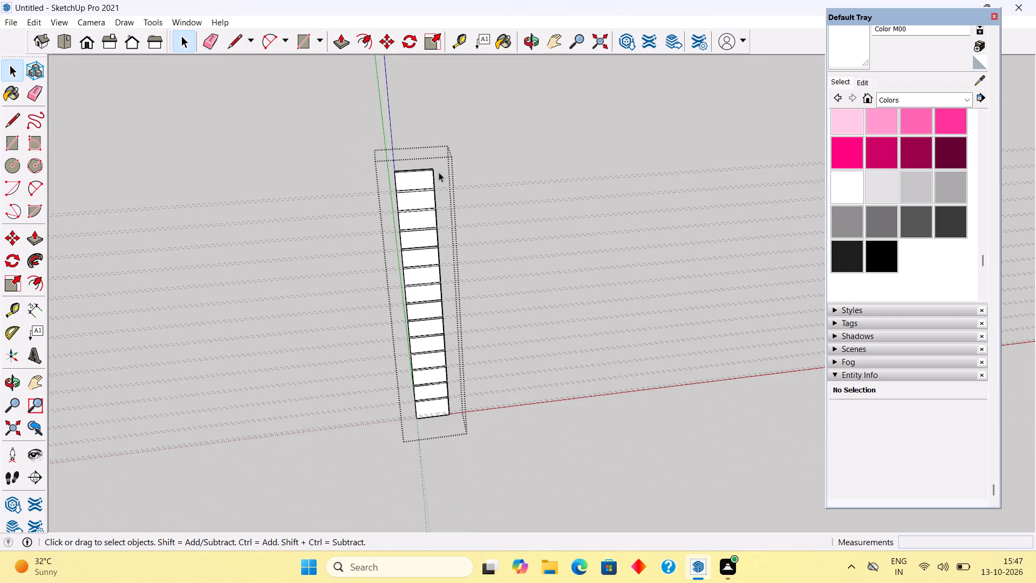
{"action": "scroll", "coordinate": [436, 177], "scroll_direction": "up", "scroll_amount": 3}
{"action": "middle_click_drag", "start_coordinate": [435, 178], "coordinate": [373, 120]}
{"action": "scroll", "coordinate": [373, 120], "scroll_direction": "up", "scroll_amount": 3}
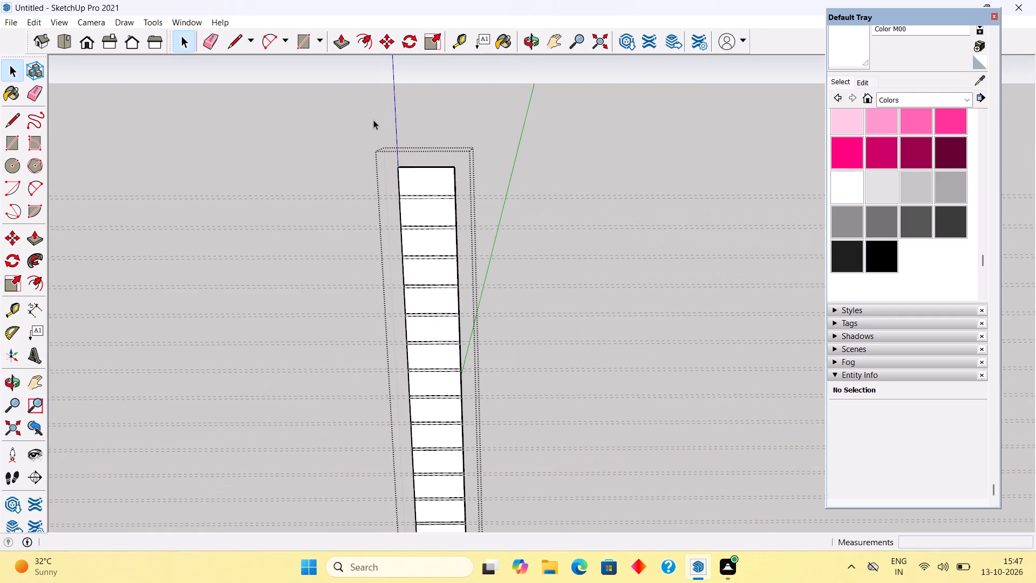
{"action": "scroll", "coordinate": [373, 120], "scroll_direction": "down", "scroll_amount": 5}
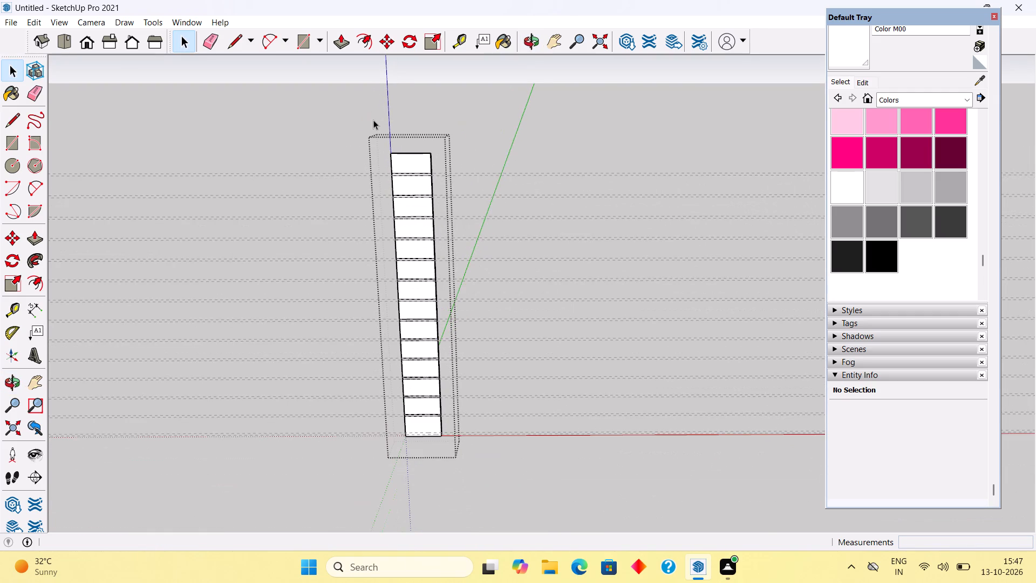
Close the panel group and erase all the horizontal guide lines crossing the panel.
{"action": "left_click", "coordinate": [322, 142]}
{"action": "left_click_drag", "start_coordinate": [369, 456], "coordinate": [294, 134]}
{"action": "key", "text": "Delete"}
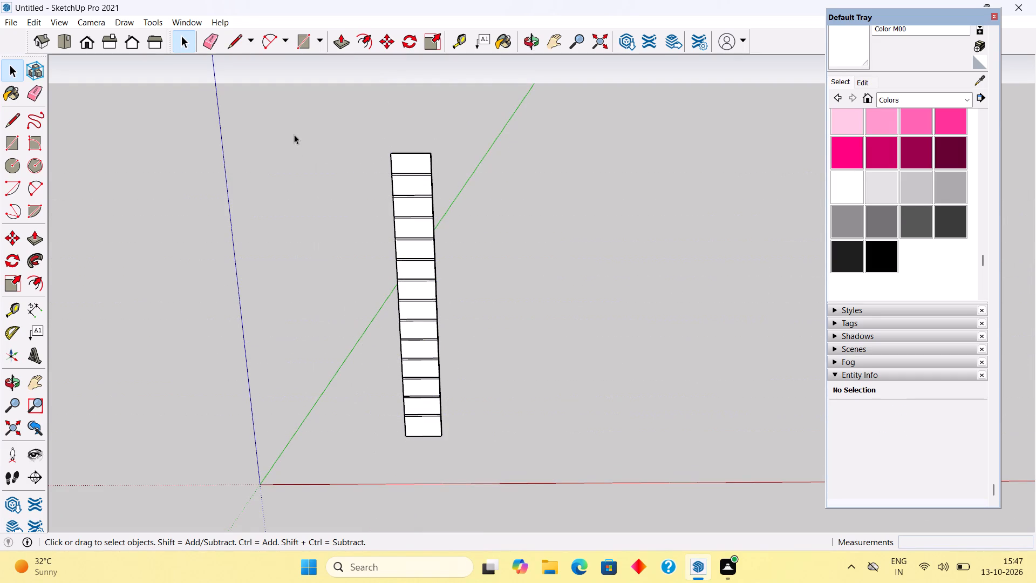
Unhide all the hidden building geometry around the banded panel.
{"action": "scroll", "coordinate": [41, 116], "scroll_direction": "down", "scroll_amount": 1}
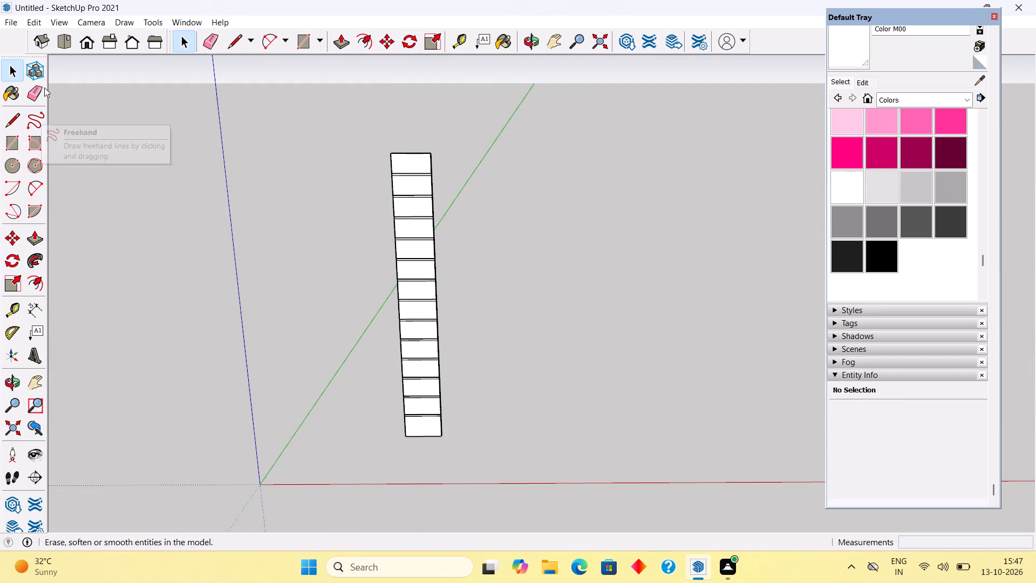
{"action": "left_click", "coordinate": [25, 19]}
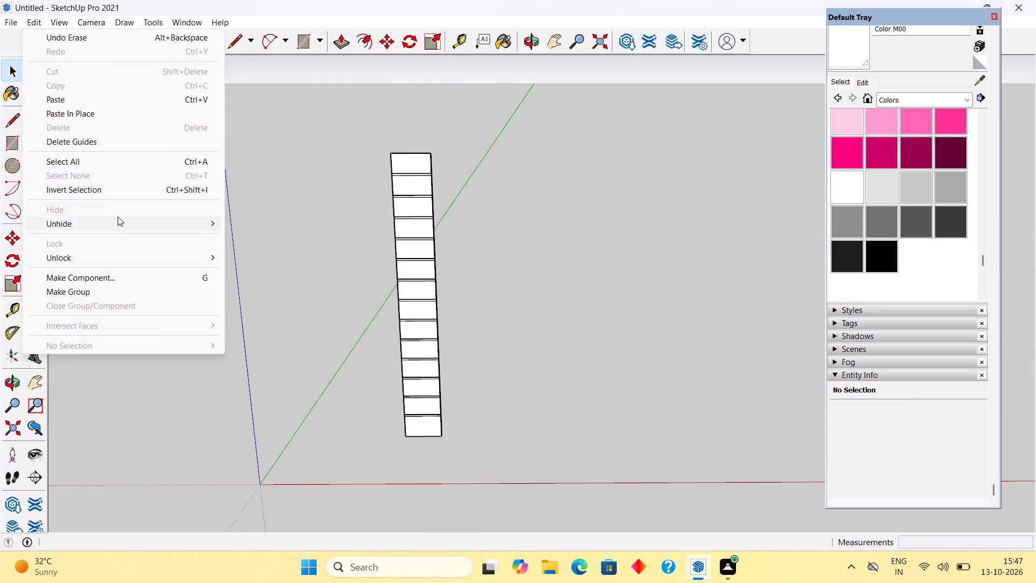
{"action": "left_click", "coordinate": [120, 219]}
{"action": "left_click", "coordinate": [246, 252]}
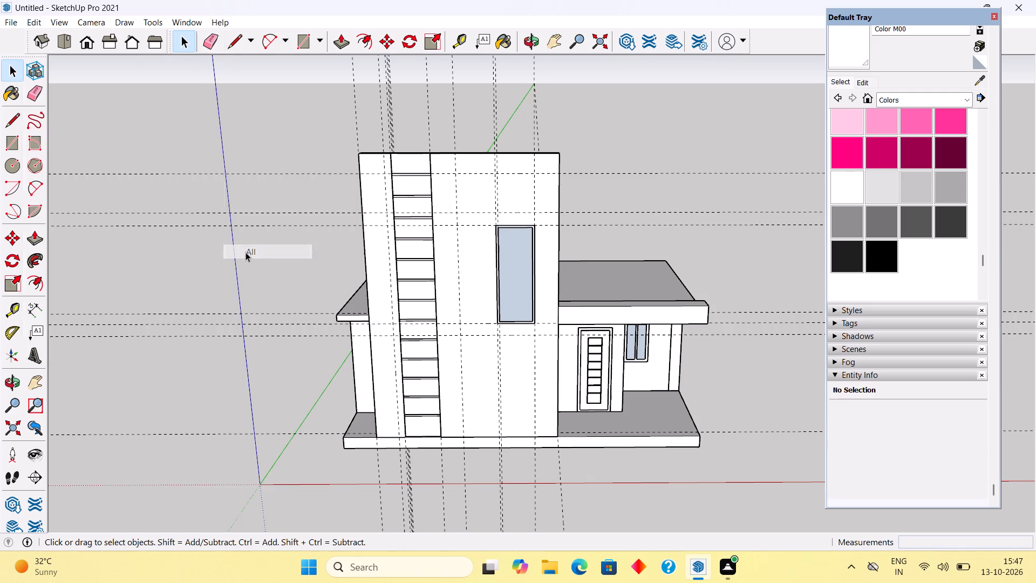
Examine the tall front wall and the upper end of its banded groove up close.
{"action": "middle_click_drag", "start_coordinate": [492, 219], "coordinate": [490, 226]}
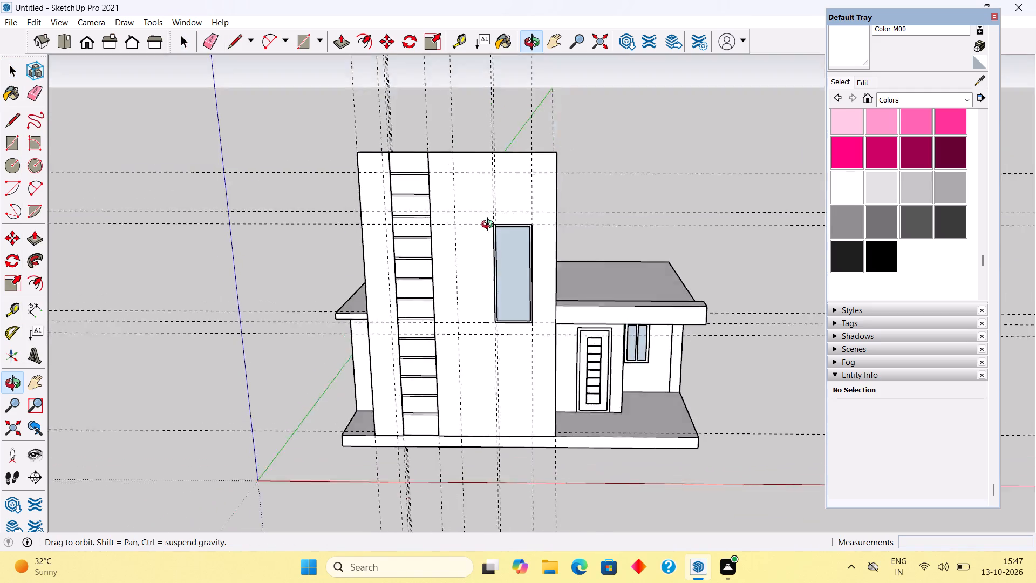
{"action": "middle_click_drag", "start_coordinate": [490, 226], "coordinate": [535, 248]}
{"action": "scroll", "coordinate": [463, 269], "scroll_direction": "up", "scroll_amount": 2}
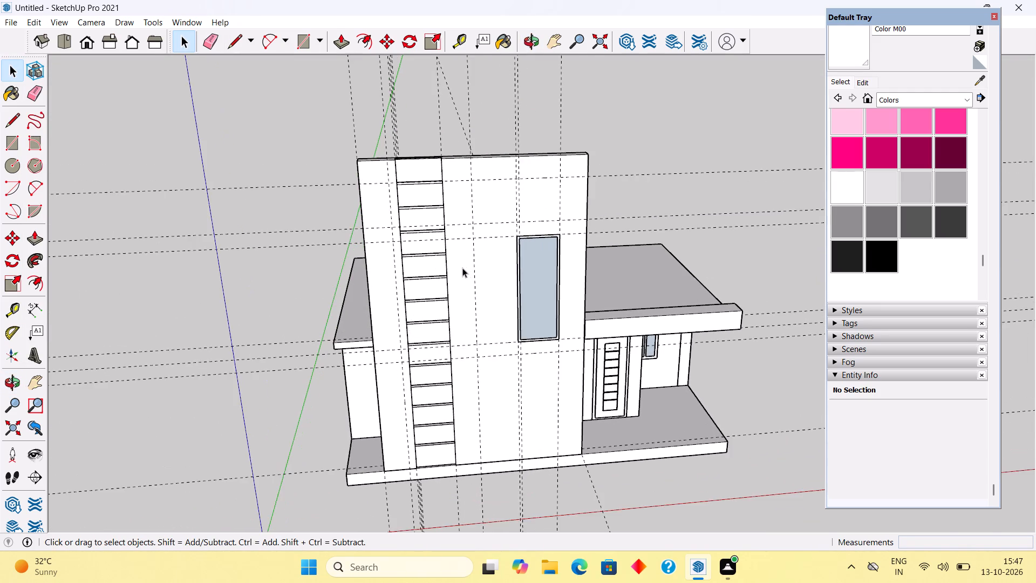
{"action": "scroll", "coordinate": [462, 268], "scroll_direction": "up", "scroll_amount": 3}
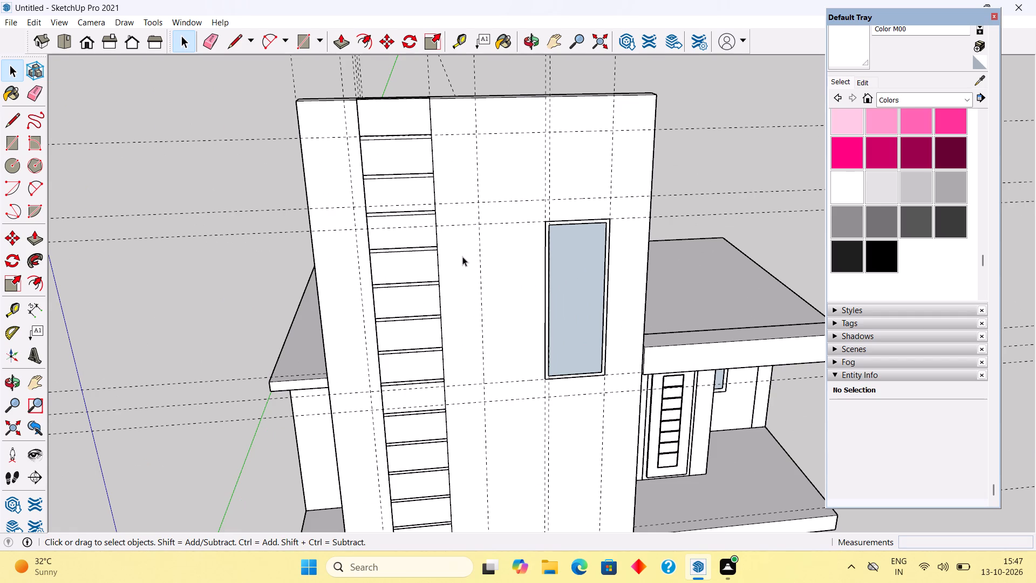
{"action": "left_click", "coordinate": [451, 242]}
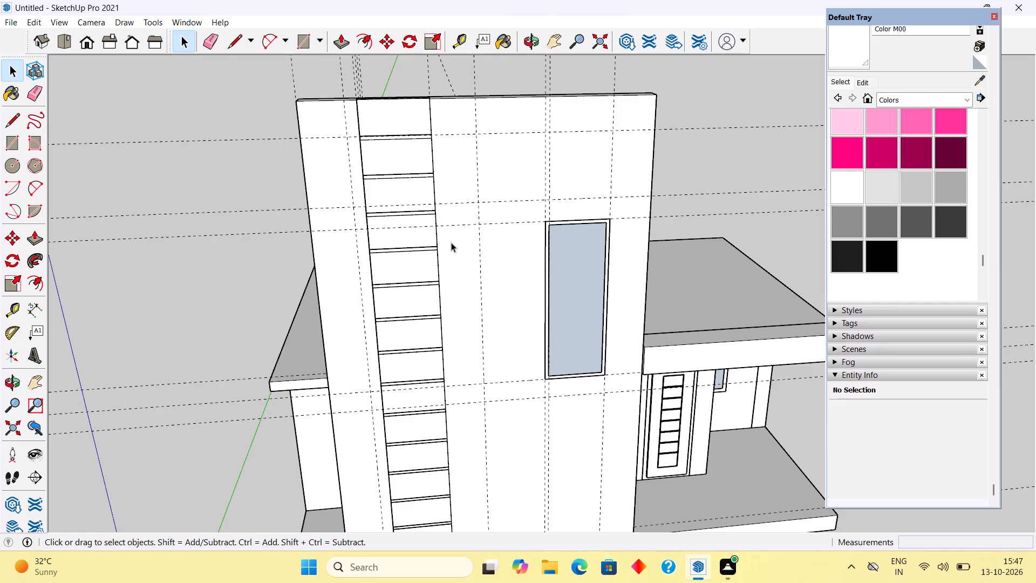
{"action": "left_click", "coordinate": [456, 238]}
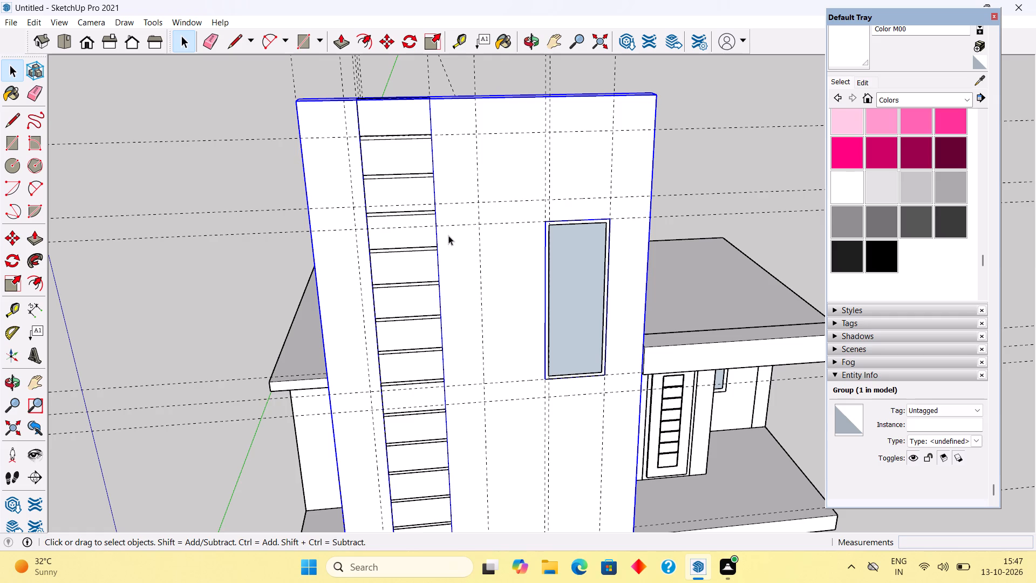
{"action": "scroll", "coordinate": [332, 140], "scroll_direction": "up", "scroll_amount": 8}
{"action": "middle_click_drag", "start_coordinate": [357, 107], "coordinate": [411, 178]}
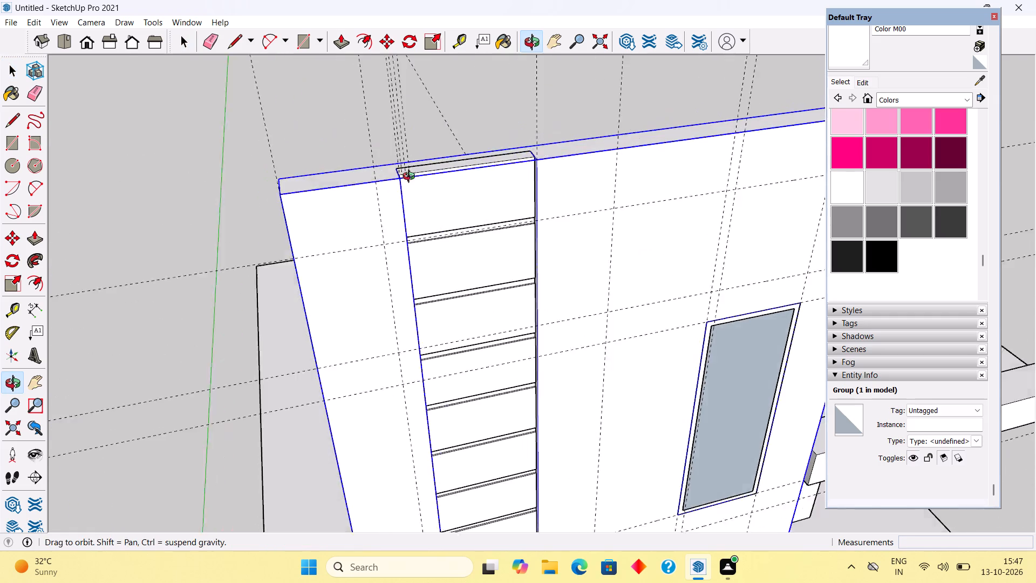
{"action": "middle_click_drag", "start_coordinate": [411, 178], "coordinate": [448, 185]}
{"action": "scroll", "coordinate": [441, 209], "scroll_direction": "up", "scroll_amount": 5}
{"action": "middle_click_drag", "start_coordinate": [414, 232], "coordinate": [407, 235]}
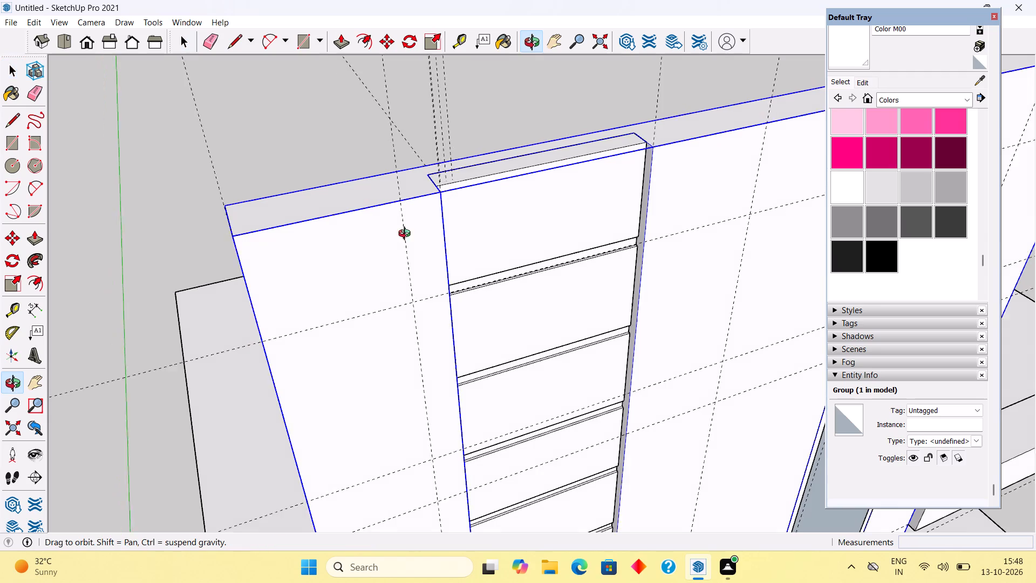
{"action": "middle_click_drag", "start_coordinate": [407, 235], "coordinate": [278, 281]}
Draw a 6" by 23' 6" vertical rectangle on the front wall, from the guide left of the groove to the groove's edge.
{"action": "key", "text": "r"}
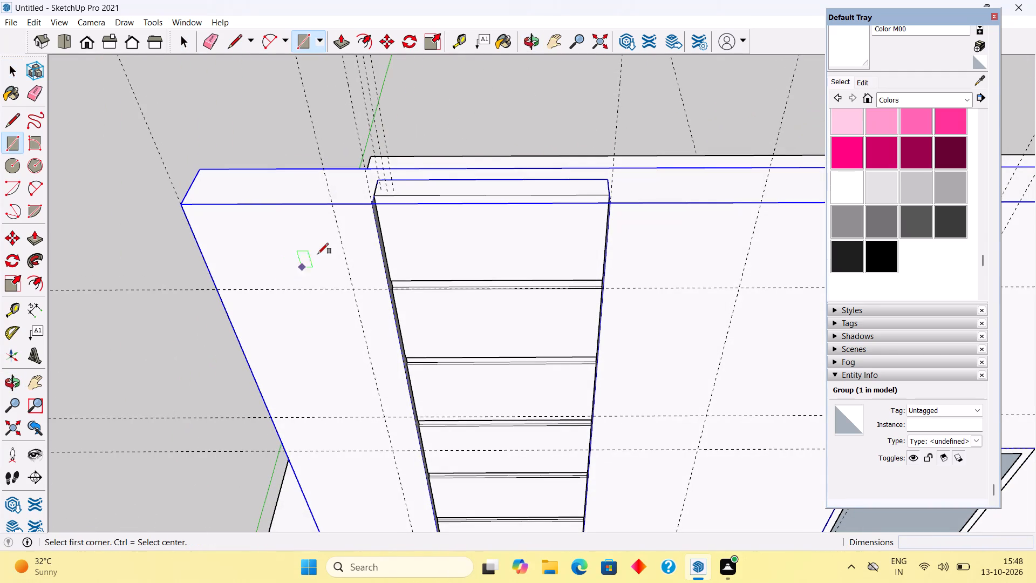
{"action": "key", "text": "space"}
{"action": "left_click", "coordinate": [281, 135]}
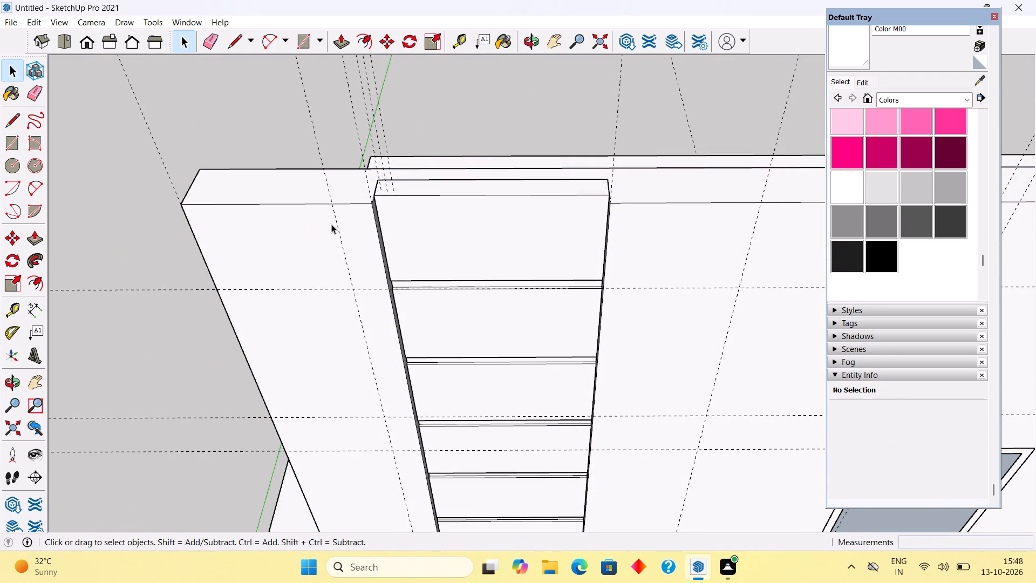
{"action": "key", "text": "r"}
{"action": "left_click", "coordinate": [333, 206]}
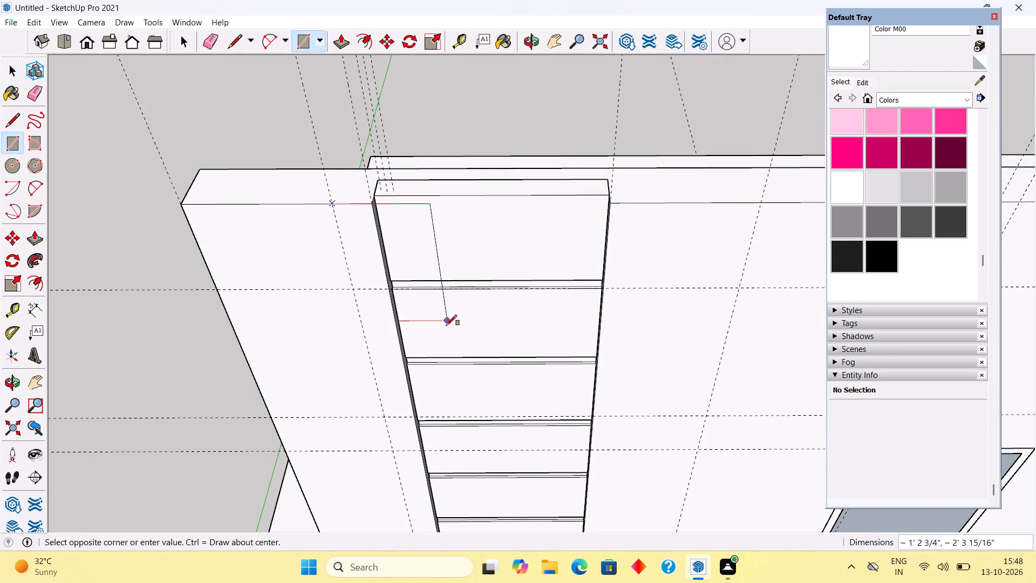
{"action": "scroll", "coordinate": [399, 317], "scroll_direction": "down", "scroll_amount": 19}
{"action": "scroll", "coordinate": [398, 474], "scroll_direction": "up", "scroll_amount": 3}
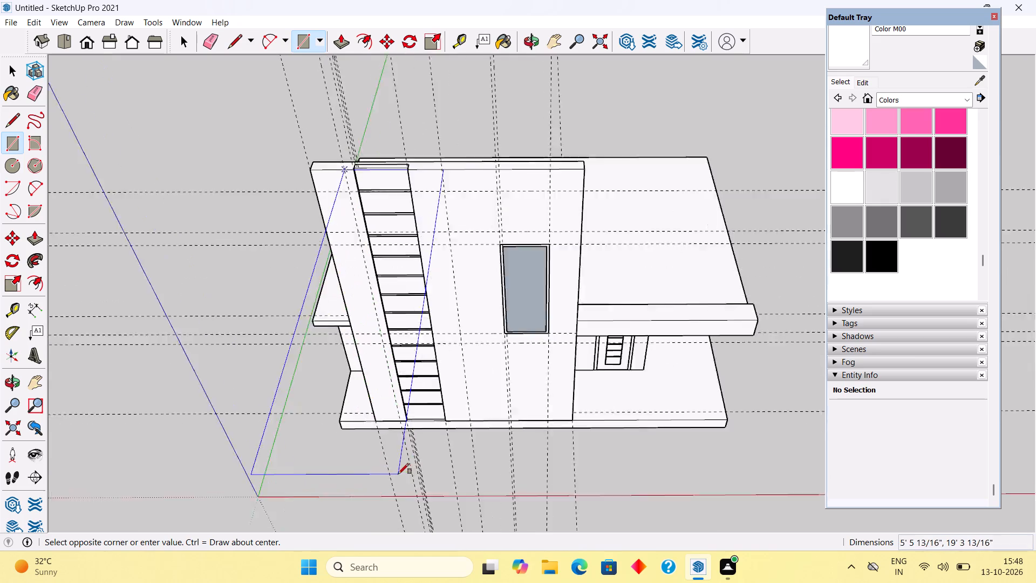
{"action": "scroll", "coordinate": [398, 474], "scroll_direction": "up", "scroll_amount": 17}
{"action": "scroll", "coordinate": [431, 398], "scroll_direction": "up", "scroll_amount": 6}
{"action": "scroll", "coordinate": [407, 297], "scroll_direction": "up", "scroll_amount": 1}
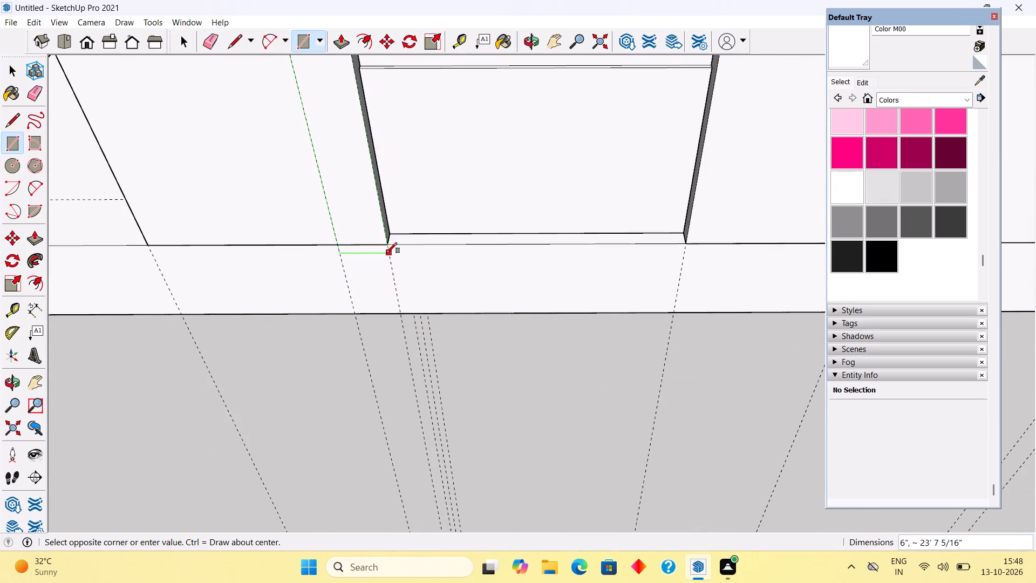
{"action": "left_click", "coordinate": [386, 245]}
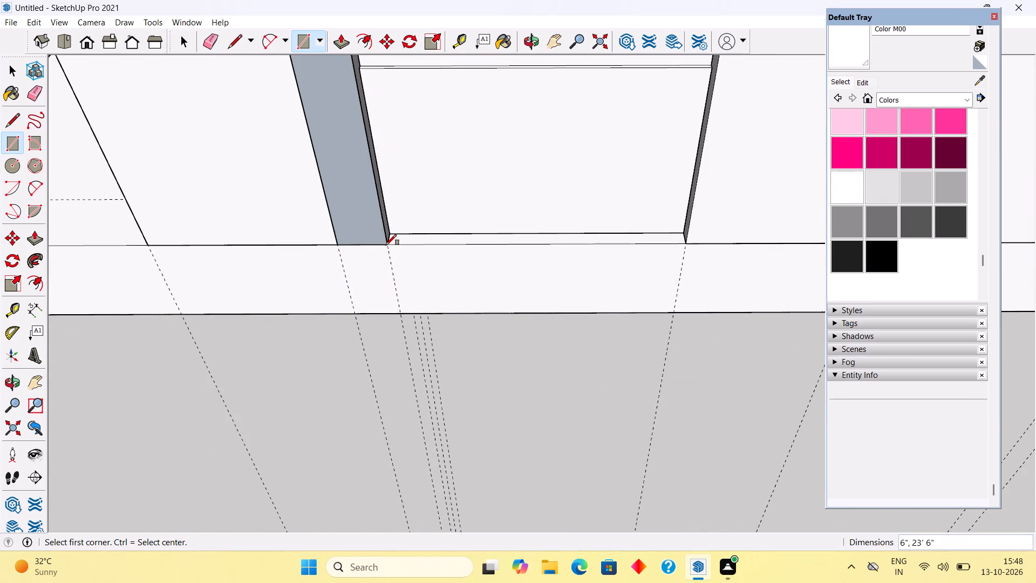
Pull the new vertical strip 0.5" out from the front wall and leave Push/Pull.
{"action": "key", "text": "p"}
{"action": "left_click", "coordinate": [376, 236]}
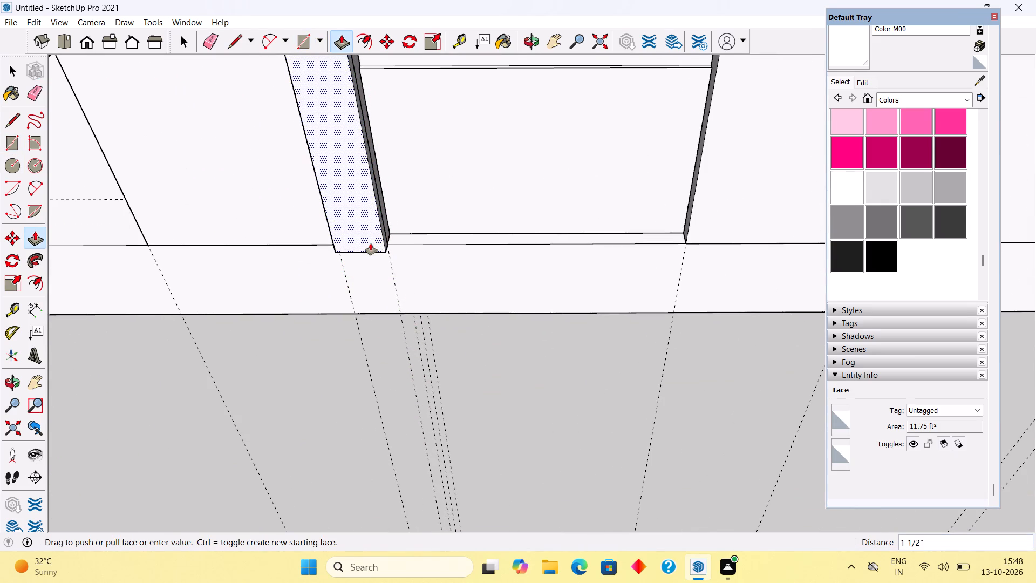
{"action": "type", "text": ".5\""}
{"action": "key", "text": "Return"}
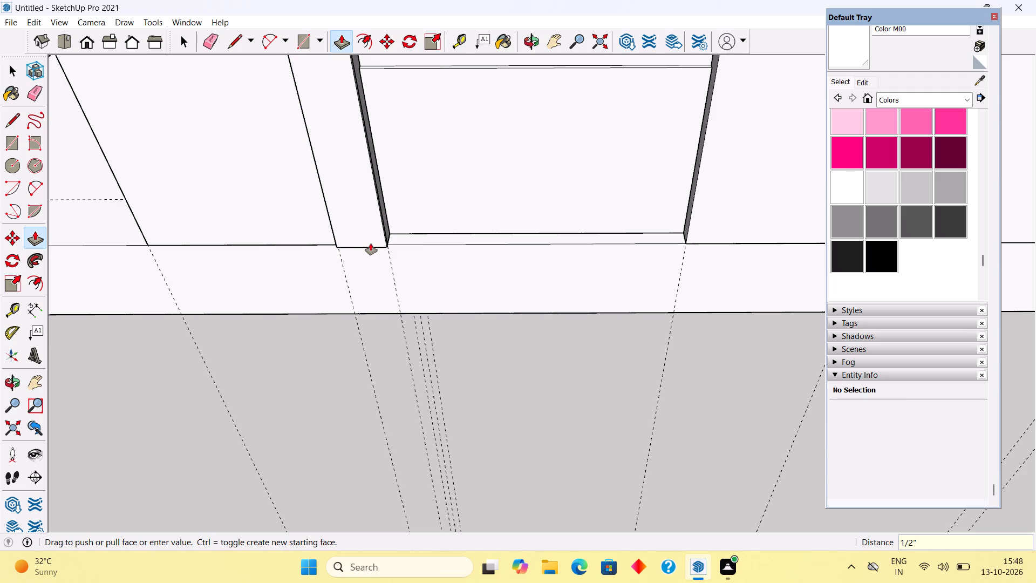
{"action": "key", "text": "space"}
Select the whole extruded vertical strip beside the groove and make it a group.
{"action": "triple_click", "coordinate": [368, 224]}
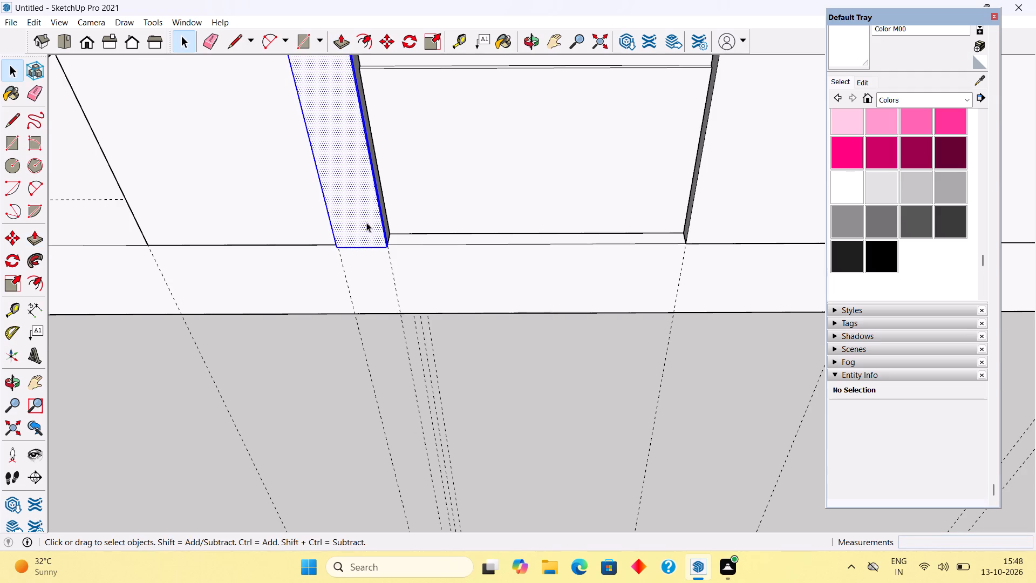
{"action": "right_click", "coordinate": [366, 222]}
{"action": "left_click", "coordinate": [393, 332]}
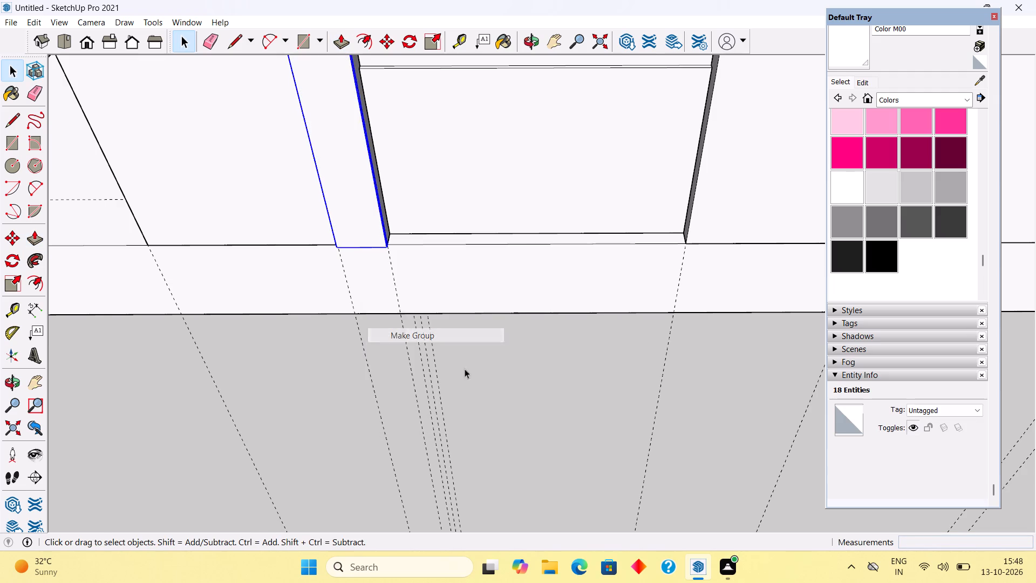
Examine the tall front wall, its banded groove and the raised trim from several angles.
{"action": "left_click", "coordinate": [474, 371]}
{"action": "scroll", "coordinate": [353, 294], "scroll_direction": "down", "scroll_amount": 20}
{"action": "scroll", "coordinate": [353, 294], "scroll_direction": "down", "scroll_amount": 7}
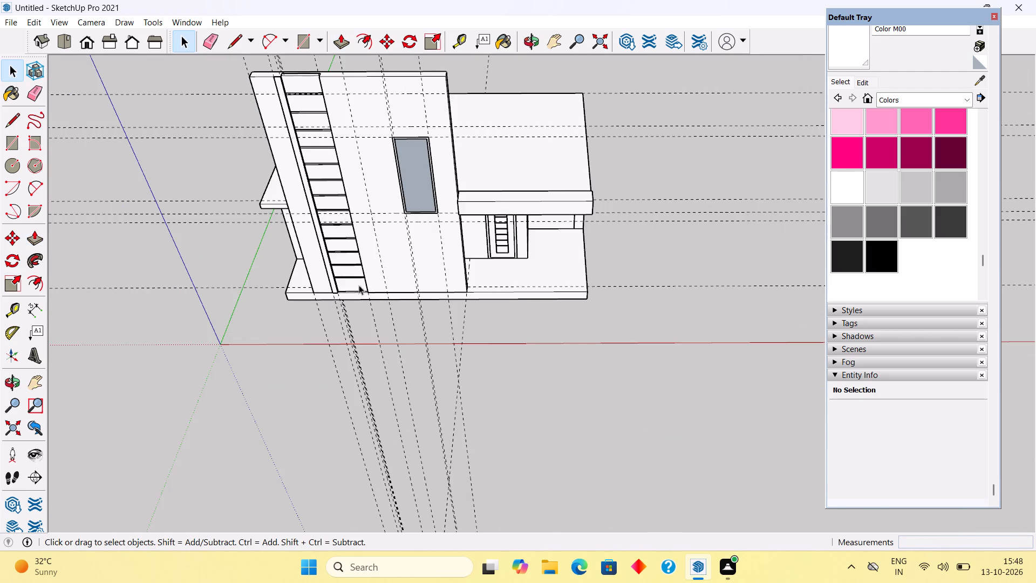
{"action": "middle_click_drag", "start_coordinate": [417, 247], "coordinate": [542, 262]}
{"action": "scroll", "coordinate": [383, 241], "scroll_direction": "up", "scroll_amount": 4}
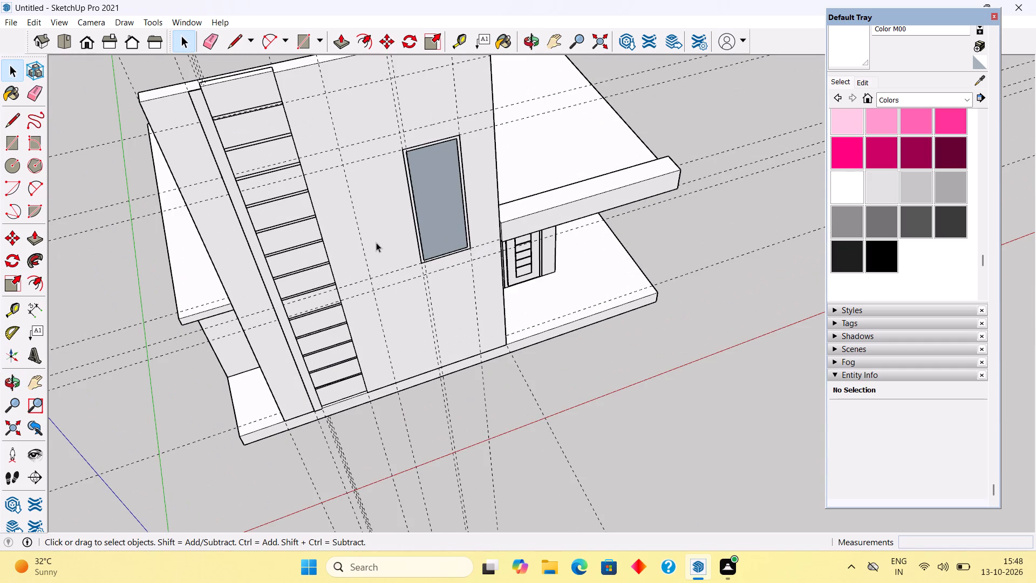
{"action": "left_click", "coordinate": [376, 242]}
{"action": "left_click", "coordinate": [507, 461]}
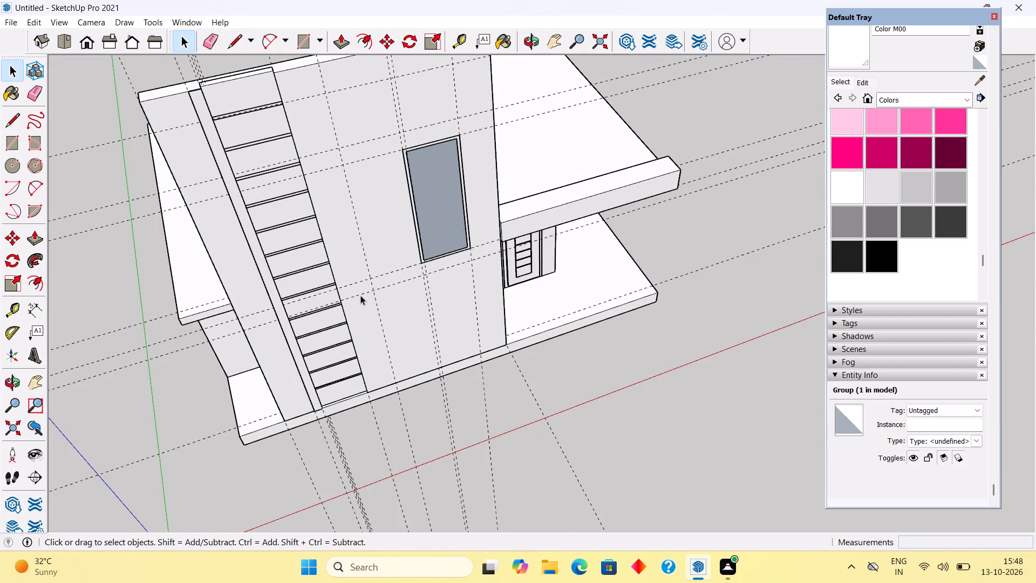
{"action": "scroll", "coordinate": [272, 221], "scroll_direction": "down", "scroll_amount": 4}
{"action": "middle_click_drag", "start_coordinate": [316, 221], "coordinate": [640, 178]}
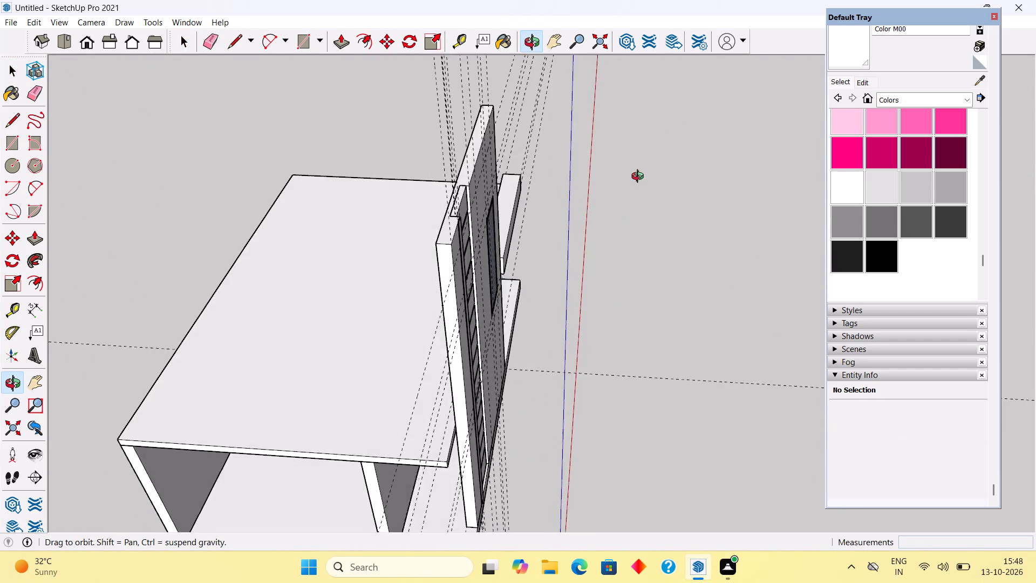
{"action": "middle_click_drag", "start_coordinate": [640, 178], "coordinate": [353, 250]}
{"action": "middle_click_drag", "start_coordinate": [331, 274], "coordinate": [292, 252]}
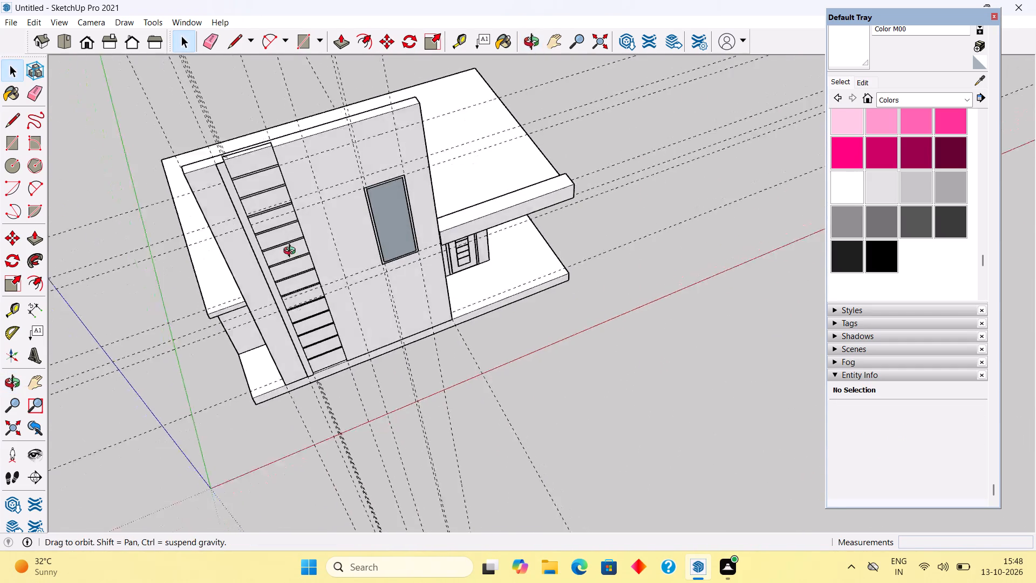
{"action": "middle_click_drag", "start_coordinate": [292, 252], "coordinate": [267, 233]}
{"action": "left_click", "coordinate": [319, 178]}
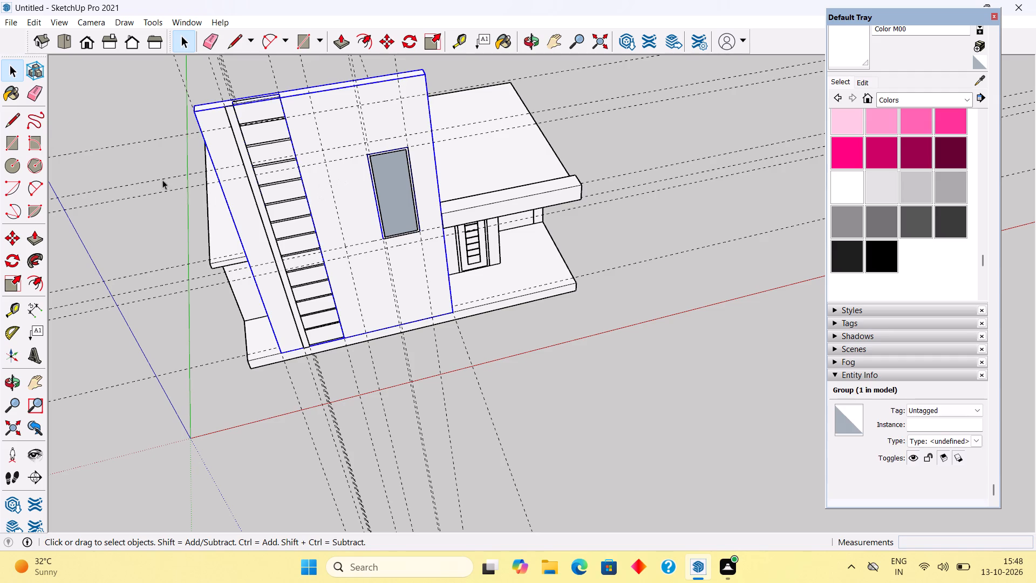
{"action": "left_click", "coordinate": [146, 158]}
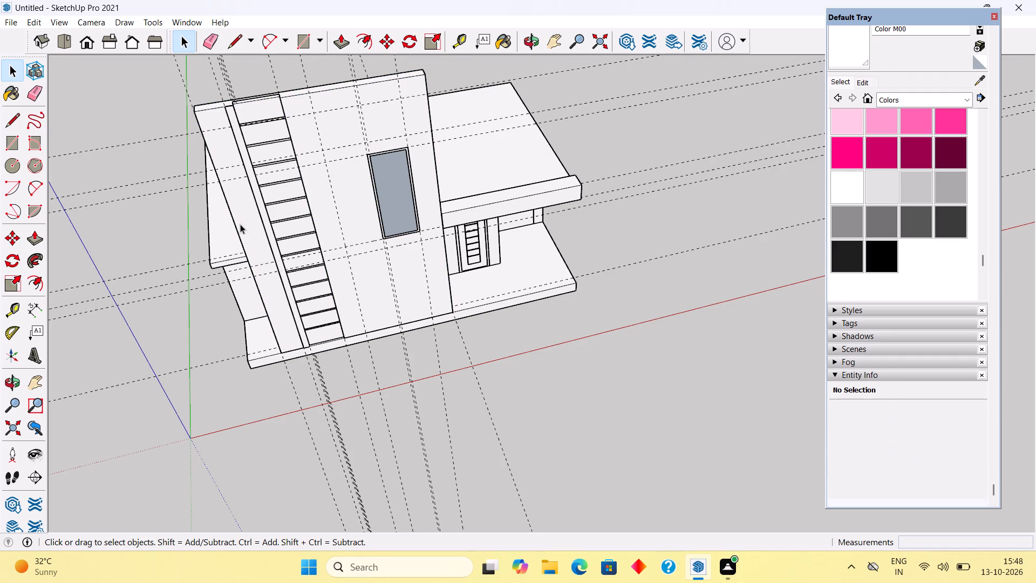
Draw a vertical rectangle about 1' 11" by 23' 6" on the front wall, starting at the groove's window-side edge.
{"action": "scroll", "coordinate": [287, 117], "scroll_direction": "up", "scroll_amount": 4}
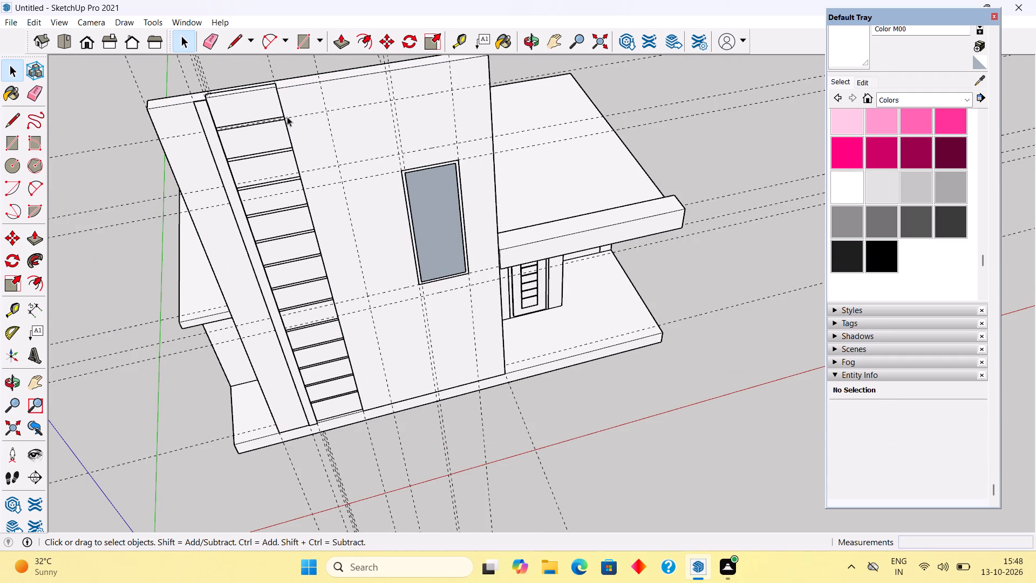
{"action": "scroll", "coordinate": [293, 94], "scroll_direction": "up", "scroll_amount": 5}
{"action": "middle_click_drag", "start_coordinate": [294, 111], "coordinate": [259, 169]}
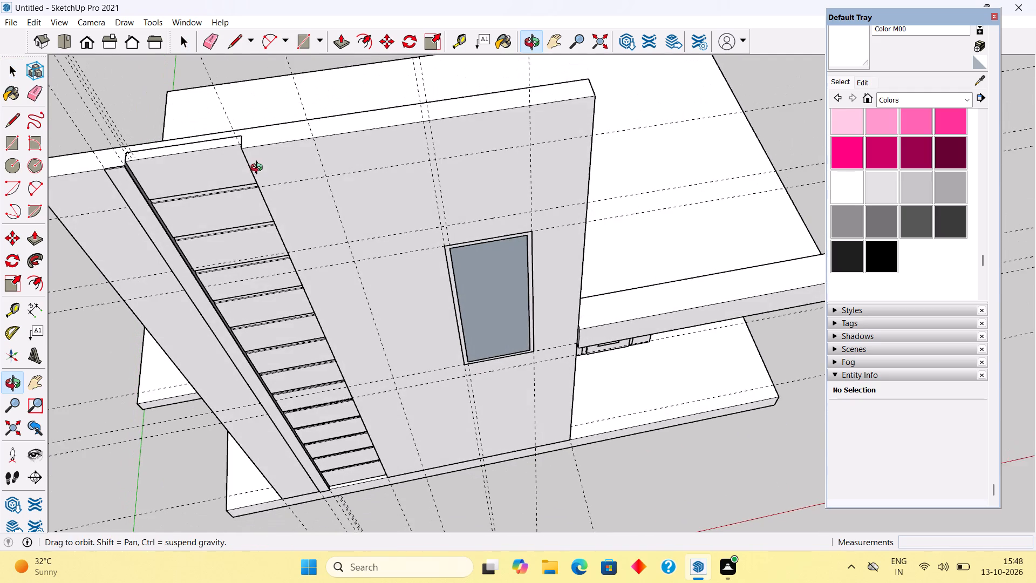
{"action": "middle_click_drag", "start_coordinate": [259, 169], "coordinate": [258, 170]}
{"action": "key", "text": "r"}
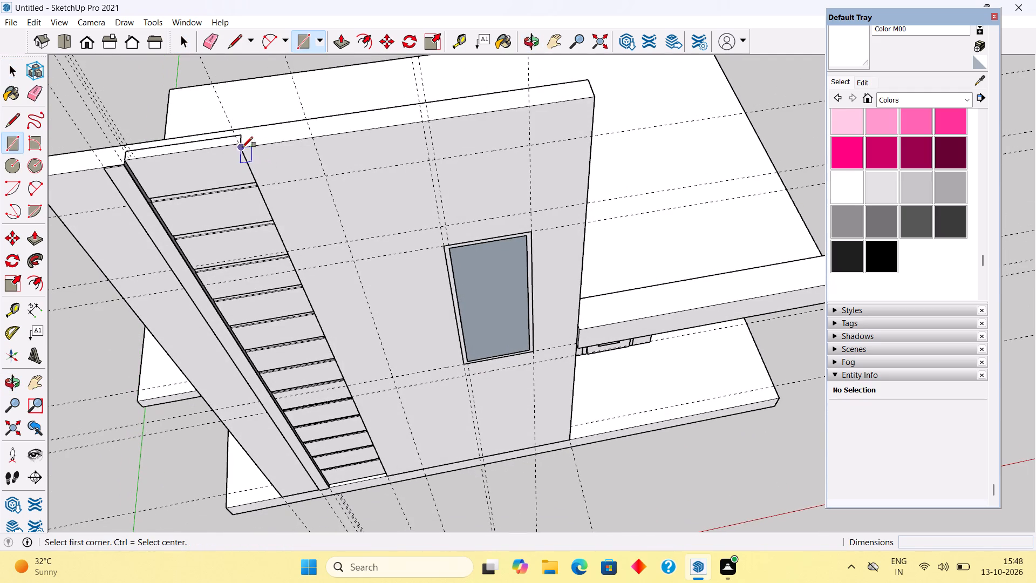
{"action": "left_click", "coordinate": [240, 150]}
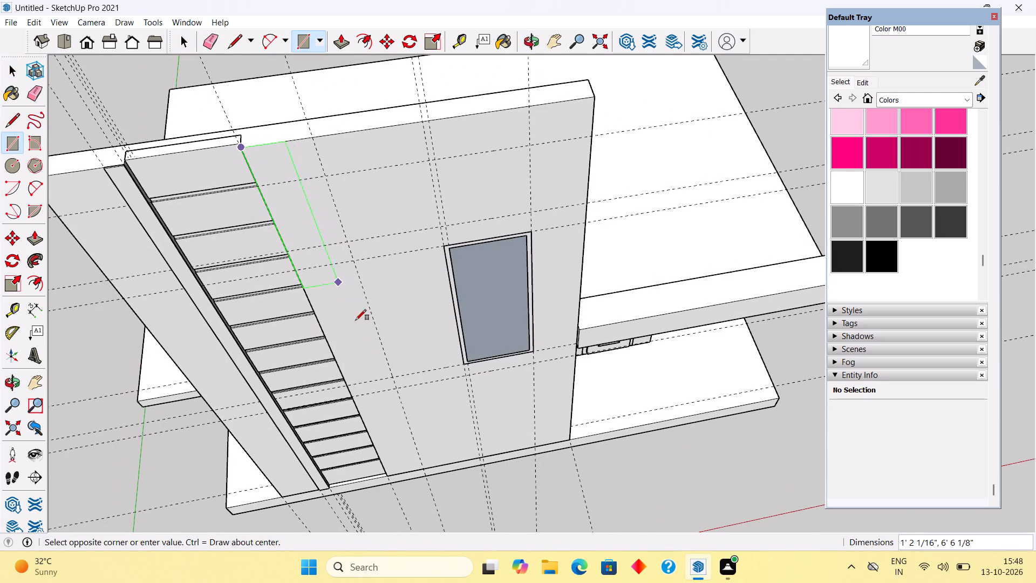
{"action": "left_click", "coordinate": [425, 469]}
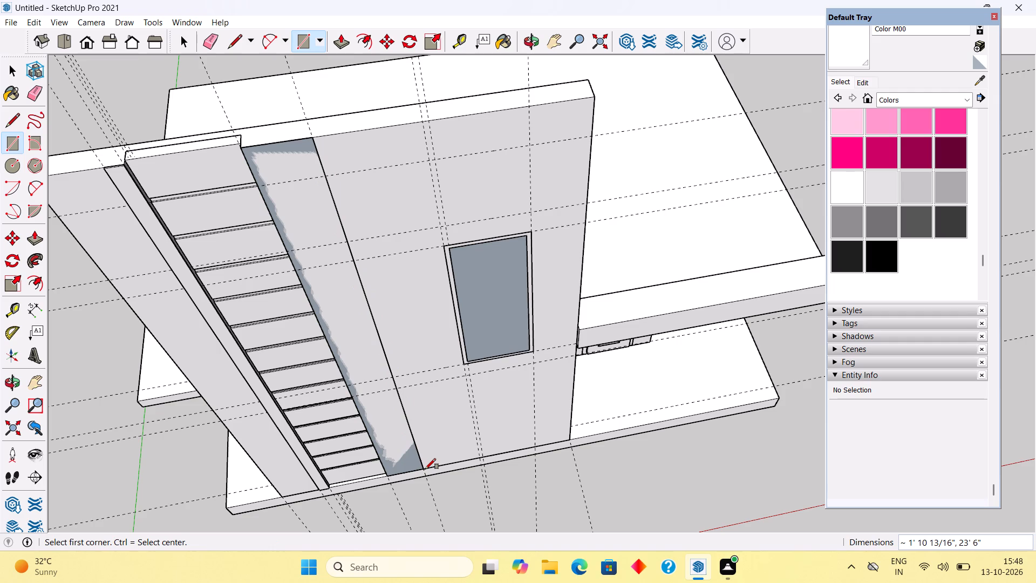
Pull the wide vertical strip between the groove and the window 0.5" out from the front wall and leave Push/Pull.
{"action": "key", "text": "p"}
{"action": "left_click", "coordinate": [405, 445]}
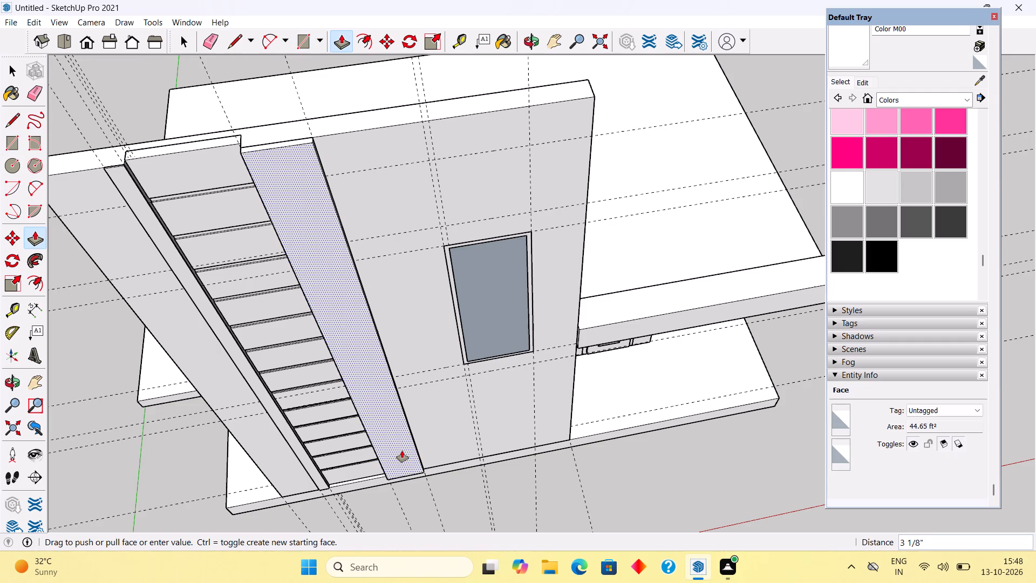
{"action": "type", "text": ".5\""}
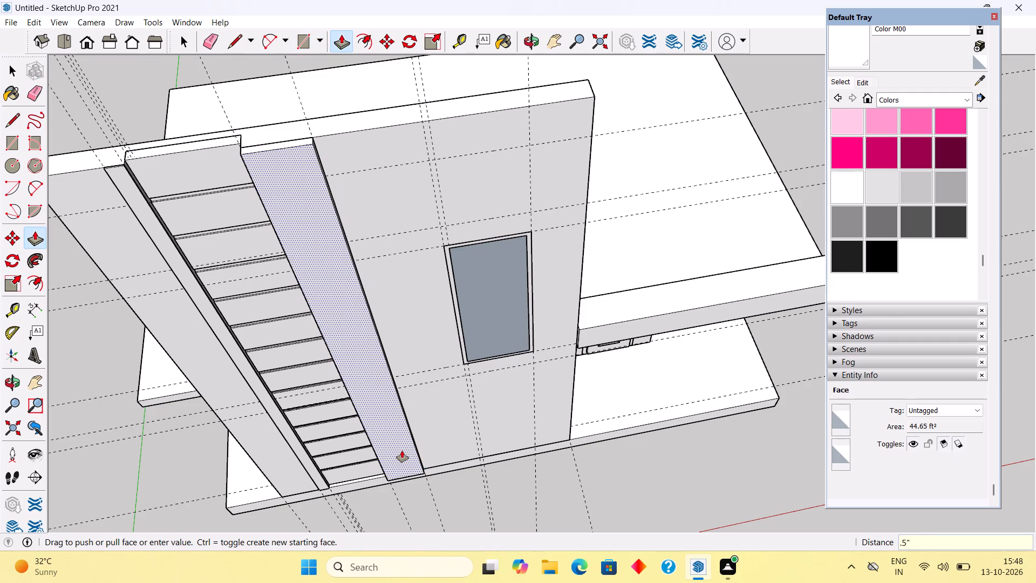
{"action": "key", "text": "Return"}
{"action": "key", "text": "space"}
Select the whole extruded wide strip, make it a group and clear the selection.
{"action": "triple_click", "coordinate": [400, 444]}
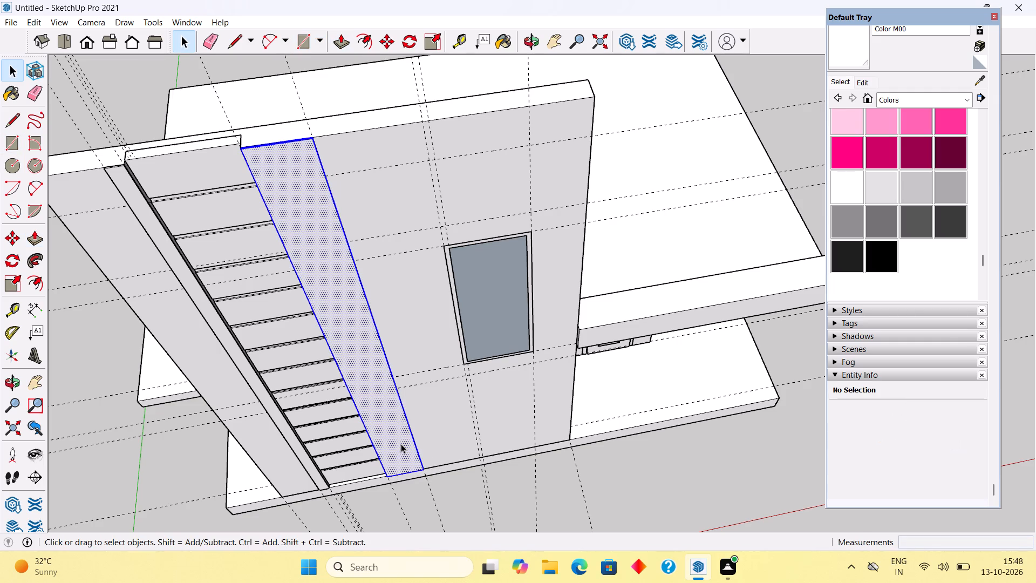
{"action": "right_click", "coordinate": [400, 443]}
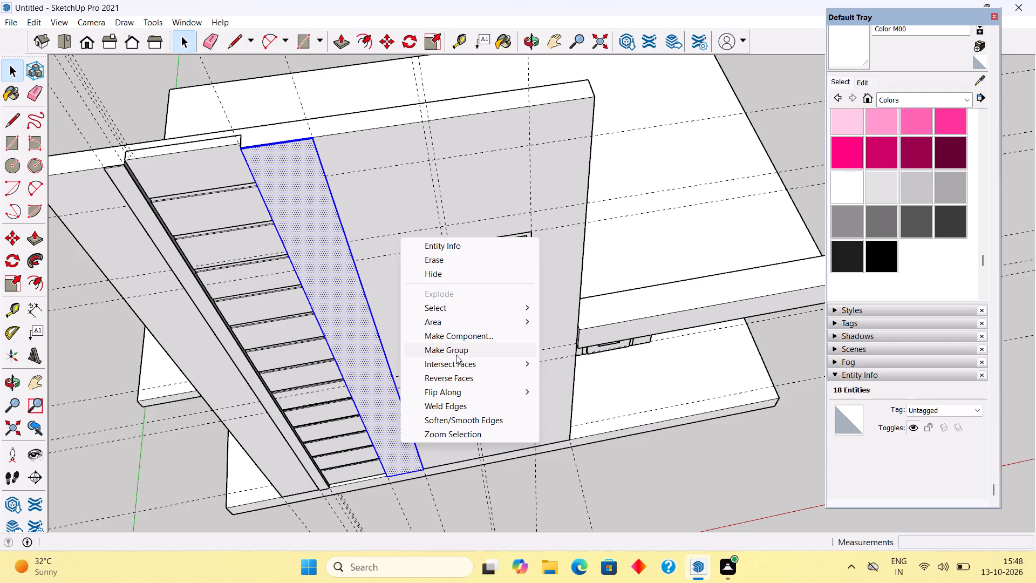
{"action": "left_click", "coordinate": [456, 355]}
{"action": "middle_click_drag", "start_coordinate": [321, 357], "coordinate": [318, 320]}
{"action": "scroll", "coordinate": [318, 320], "scroll_direction": "down", "scroll_amount": 4}
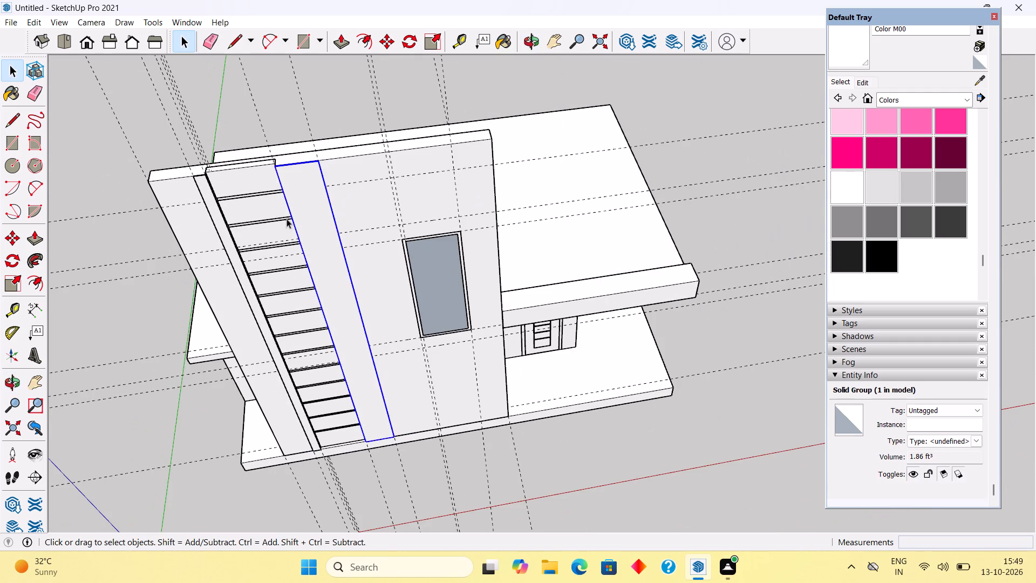
{"action": "left_click", "coordinate": [286, 109]}
Place a vertical guide on the wide strip 1" in from its groove-side edge.
{"action": "middle_click_drag", "start_coordinate": [272, 226], "coordinate": [340, 174]}
{"action": "scroll", "coordinate": [337, 181], "scroll_direction": "up", "scroll_amount": 3}
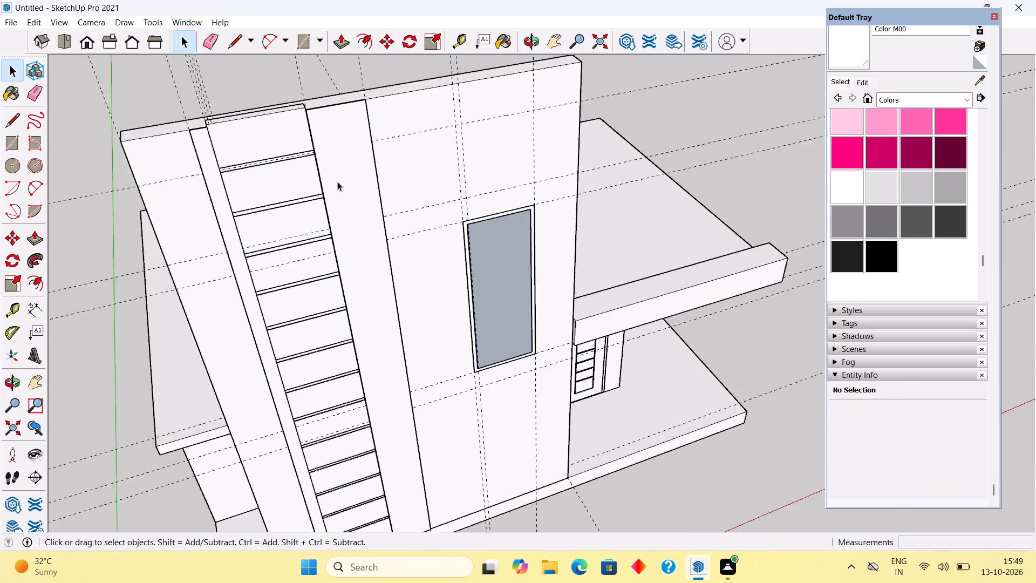
{"action": "scroll", "coordinate": [337, 181], "scroll_direction": "up", "scroll_amount": 8}
{"action": "scroll", "coordinate": [323, 128], "scroll_direction": "down", "scroll_amount": 6}
{"action": "scroll", "coordinate": [305, 62], "scroll_direction": "up", "scroll_amount": 4}
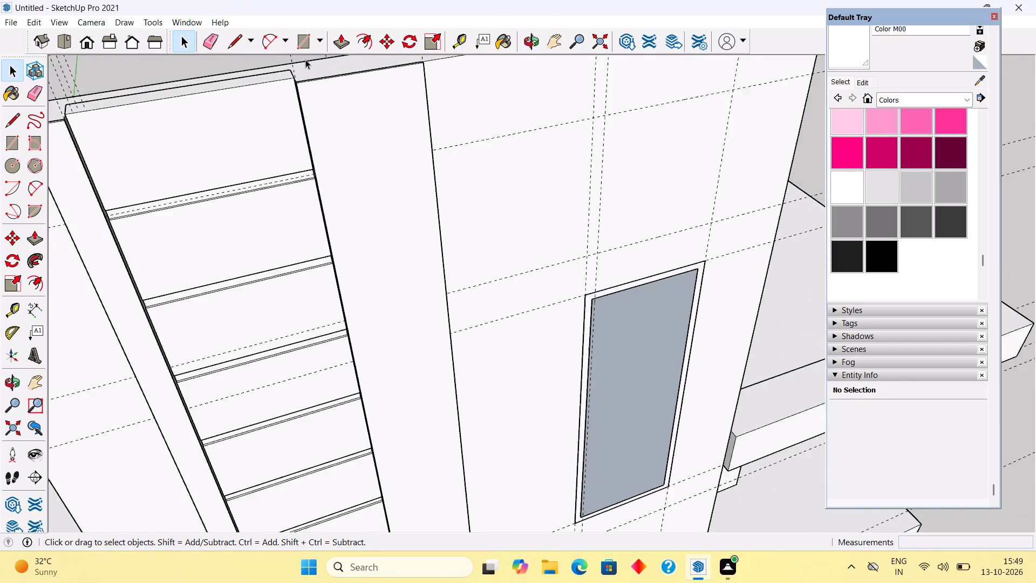
{"action": "scroll", "coordinate": [305, 59], "scroll_direction": "up", "scroll_amount": 8}
{"action": "scroll", "coordinate": [311, 57], "scroll_direction": "down", "scroll_amount": 4}
{"action": "middle_click_drag", "start_coordinate": [310, 65], "coordinate": [270, 111]}
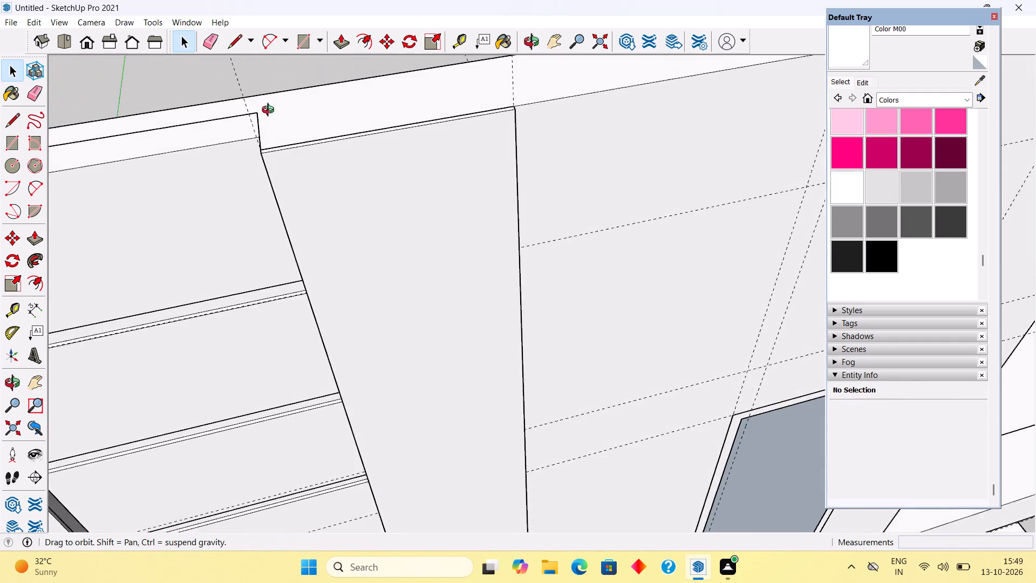
{"action": "middle_click_drag", "start_coordinate": [270, 111], "coordinate": [269, 112]}
{"action": "scroll", "coordinate": [267, 170], "scroll_direction": "up", "scroll_amount": 3}
{"action": "key", "text": "t"}
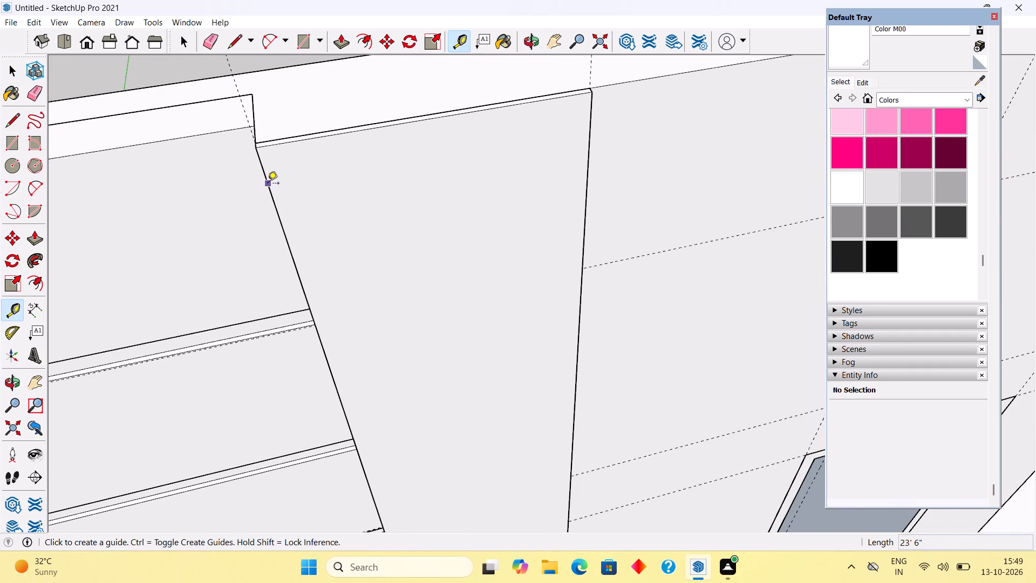
{"action": "left_click", "coordinate": [268, 184]}
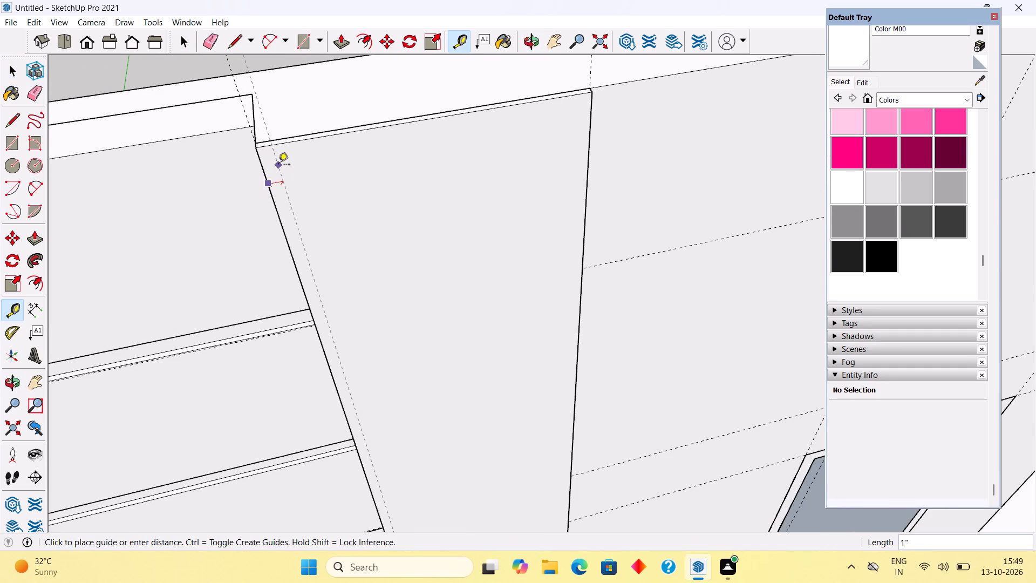
{"action": "type", "text": "1\""}
{"action": "key", "text": "Return"}
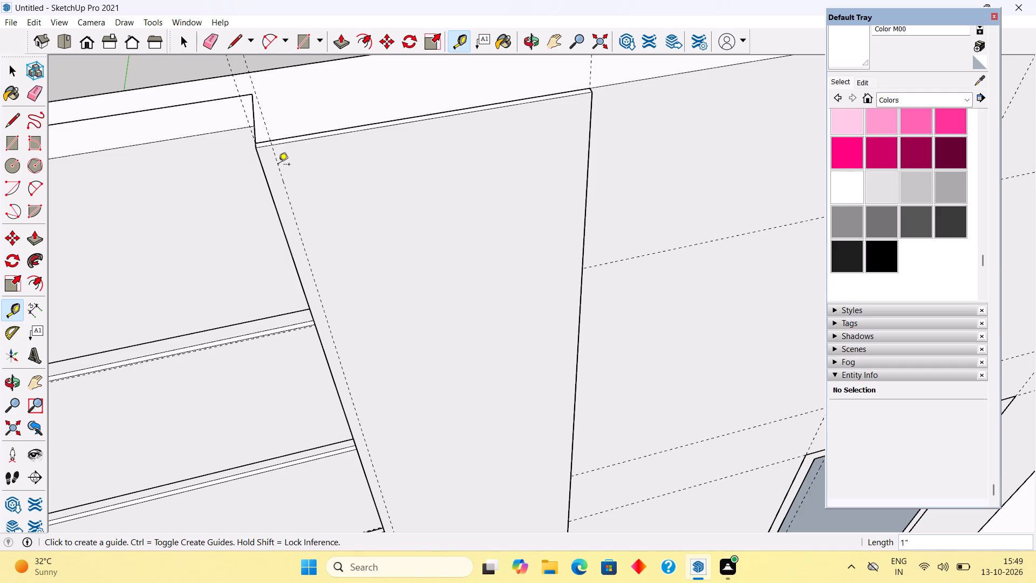
Place a second guide 3" from the strip's groove-side edge and a third 1" beyond that guide.
{"action": "left_click", "coordinate": [273, 198]}
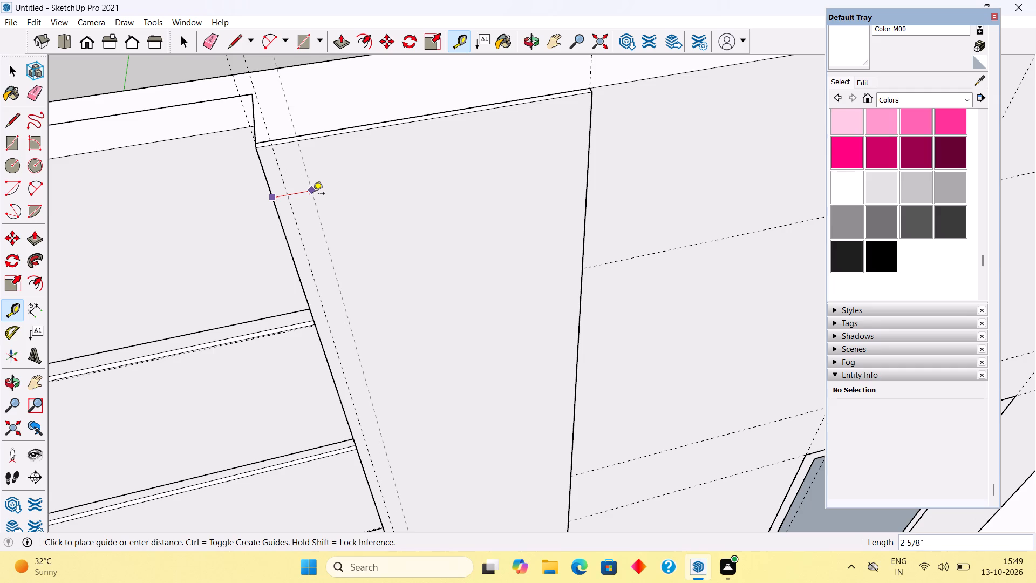
{"action": "type", "text": "3\""}
{"action": "key", "text": "Return"}
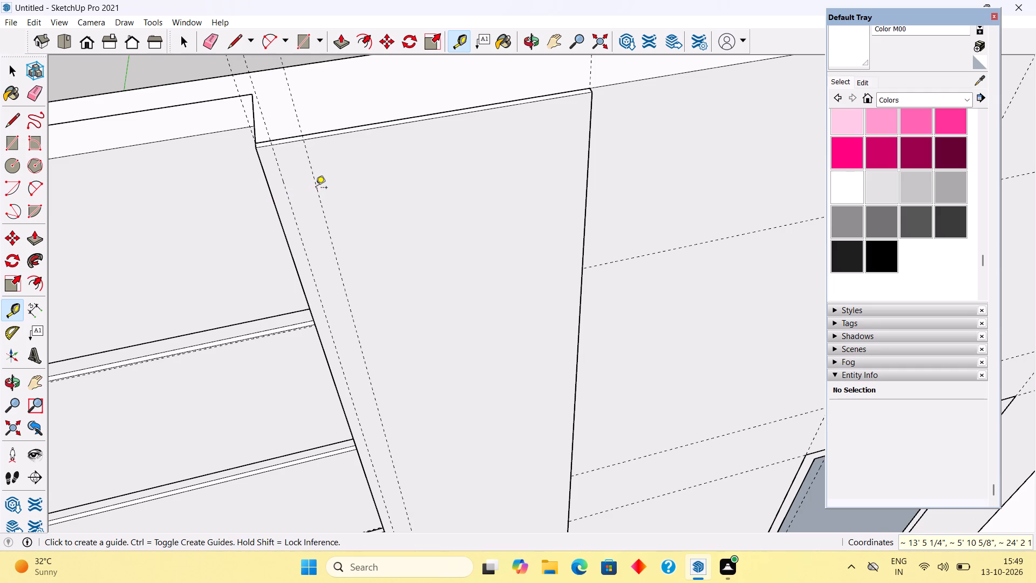
{"action": "left_click", "coordinate": [316, 188]}
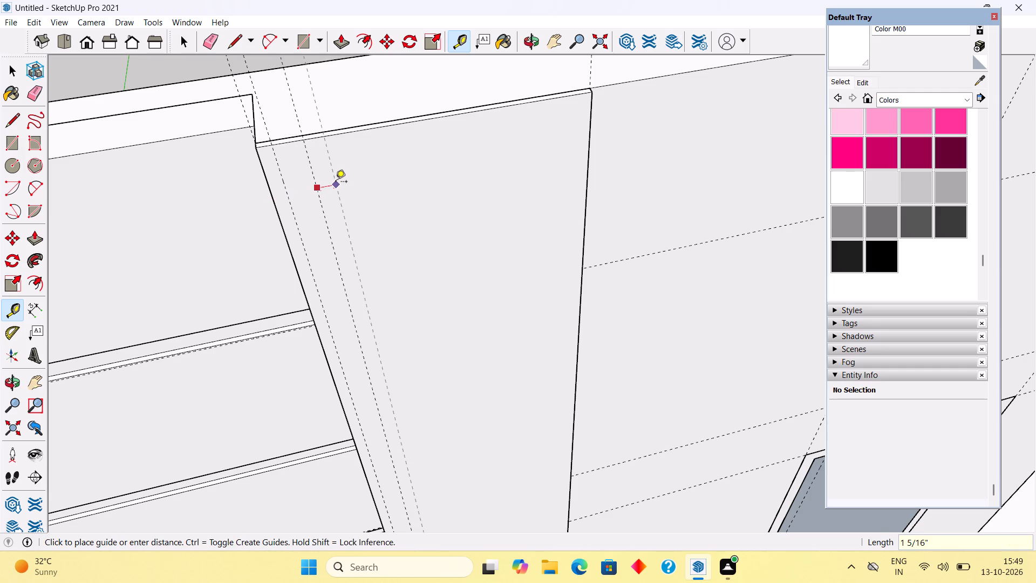
{"action": "type", "text": "1\""}
{"action": "key", "text": "Return"}
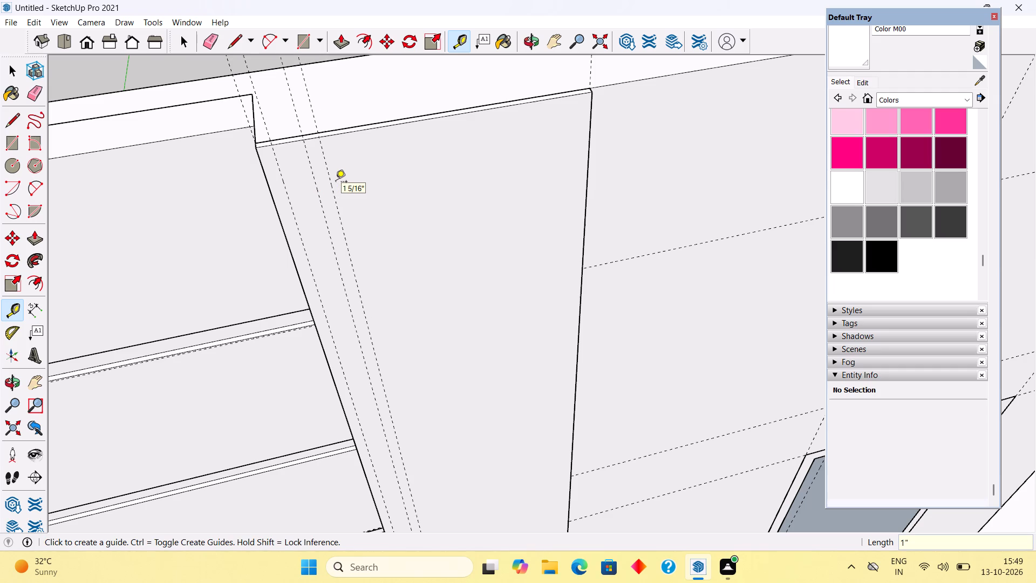
Draw a 1" by 23' 6" rectangle on the wide strip between the second and third guides, over its full height.
{"action": "key", "text": "r"}
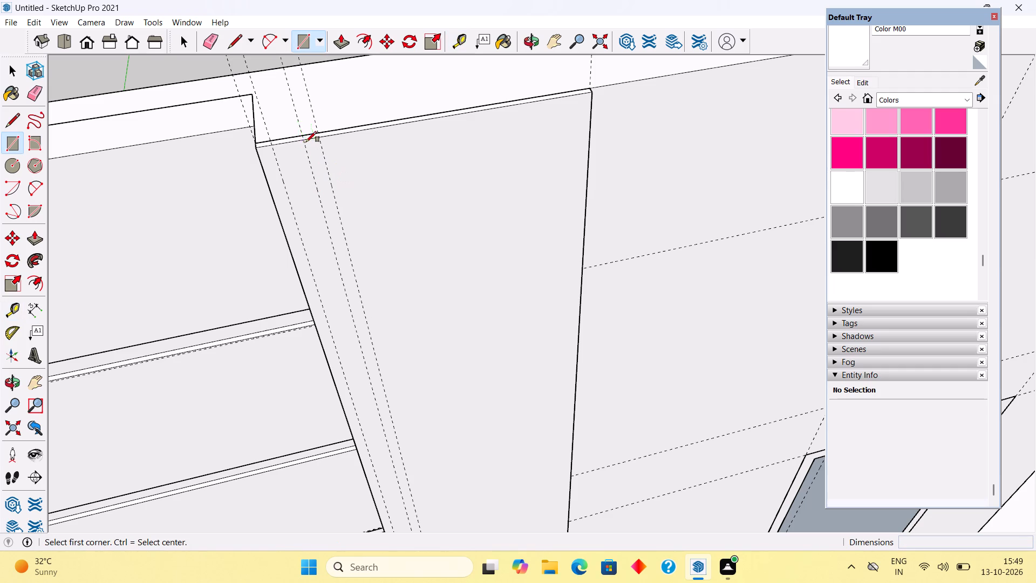
{"action": "left_click", "coordinate": [306, 142]}
{"action": "scroll", "coordinate": [317, 151], "scroll_direction": "down", "scroll_amount": 9}
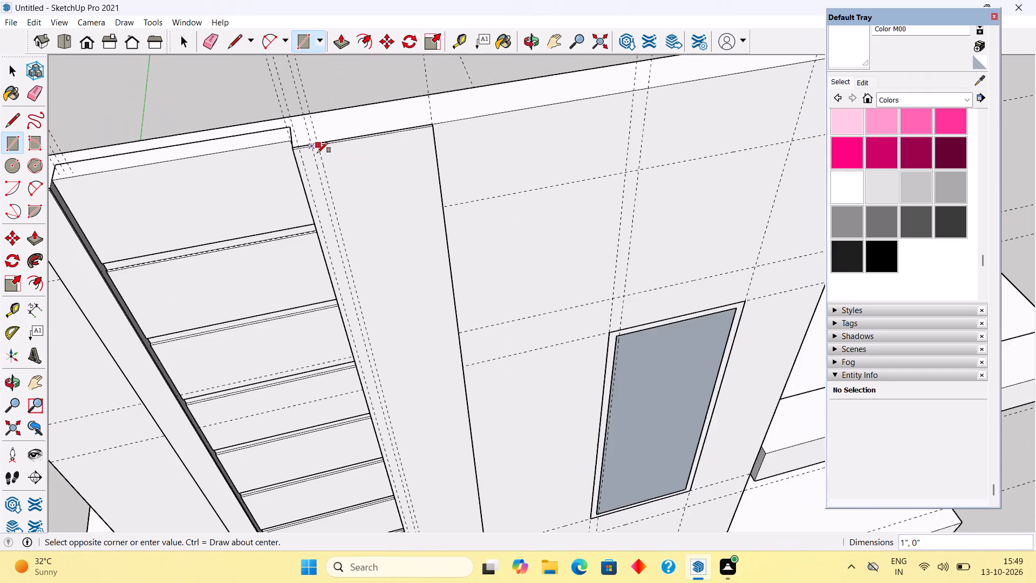
{"action": "scroll", "coordinate": [317, 153], "scroll_direction": "down", "scroll_amount": 17}
{"action": "scroll", "coordinate": [365, 343], "scroll_direction": "up", "scroll_amount": 4}
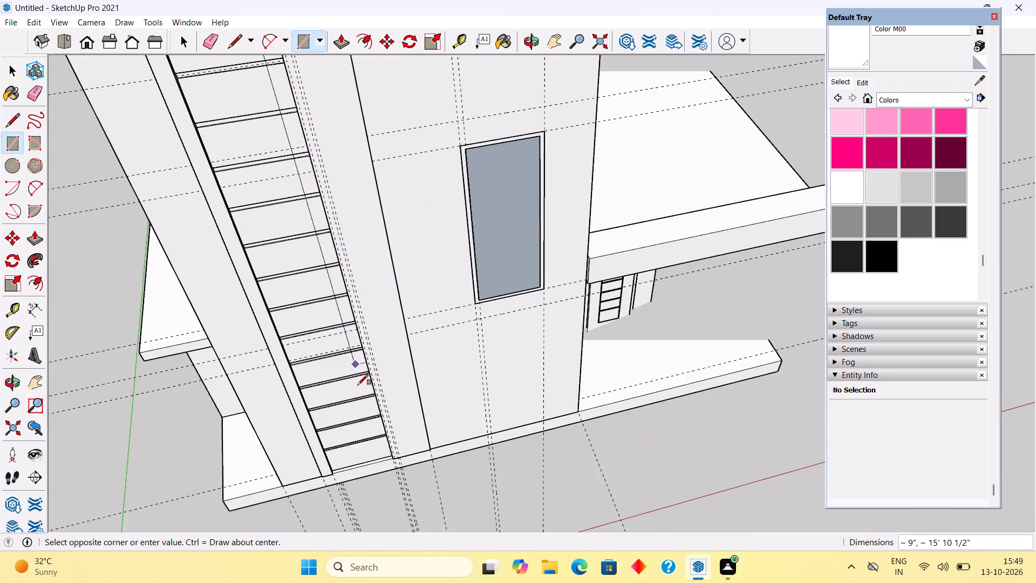
{"action": "scroll", "coordinate": [377, 423], "scroll_direction": "up", "scroll_amount": 4}
{"action": "scroll", "coordinate": [409, 467], "scroll_direction": "up", "scroll_amount": 11}
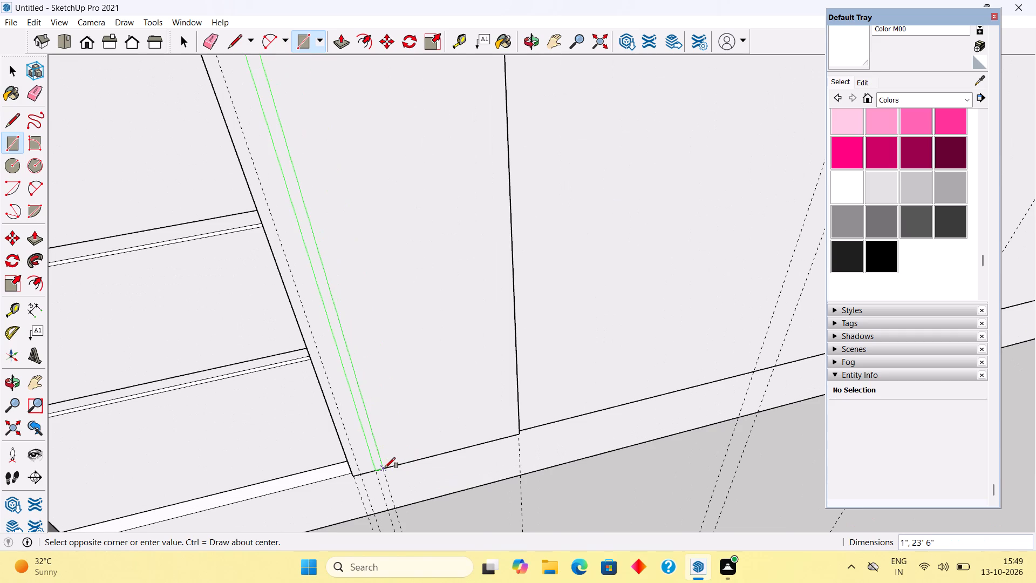
{"action": "left_click", "coordinate": [385, 468]}
Pull the 1" wide rectangle 1" out from the wide strip and leave Push/Pull.
{"action": "key", "text": "p"}
{"action": "left_click", "coordinate": [373, 439]}
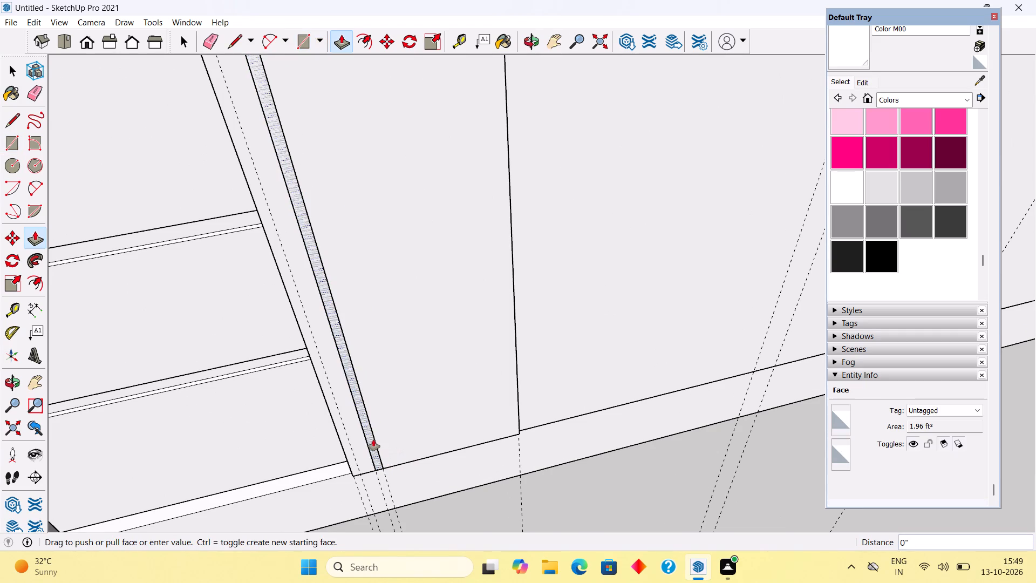
{"action": "type", "text": "1\""}
{"action": "key", "text": "Return"}
{"action": "key", "text": "space"}
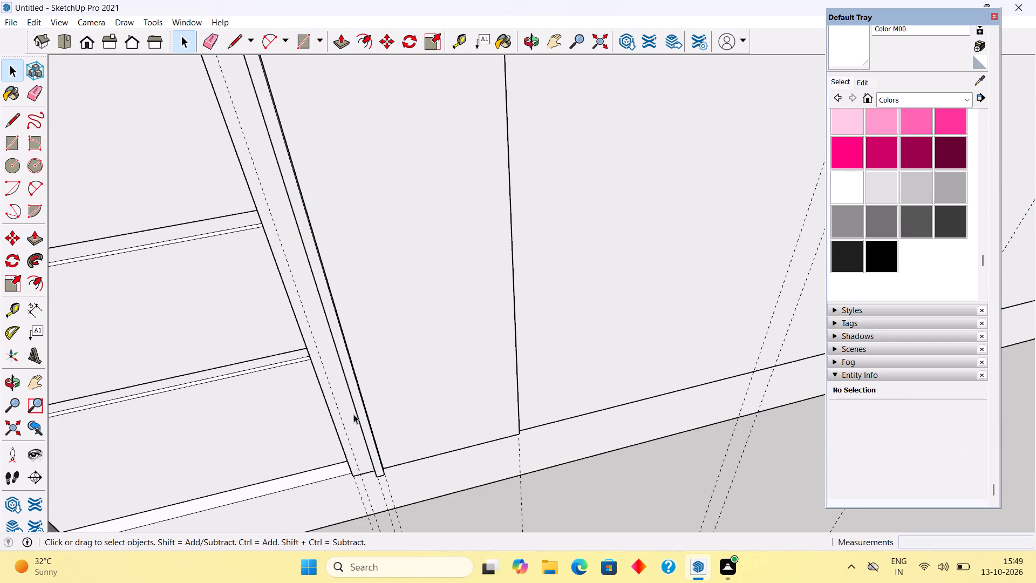
Select the whole narrow vertical rib and make it a group.
{"action": "double_click", "coordinate": [360, 406]}
{"action": "left_click", "coordinate": [360, 406]}
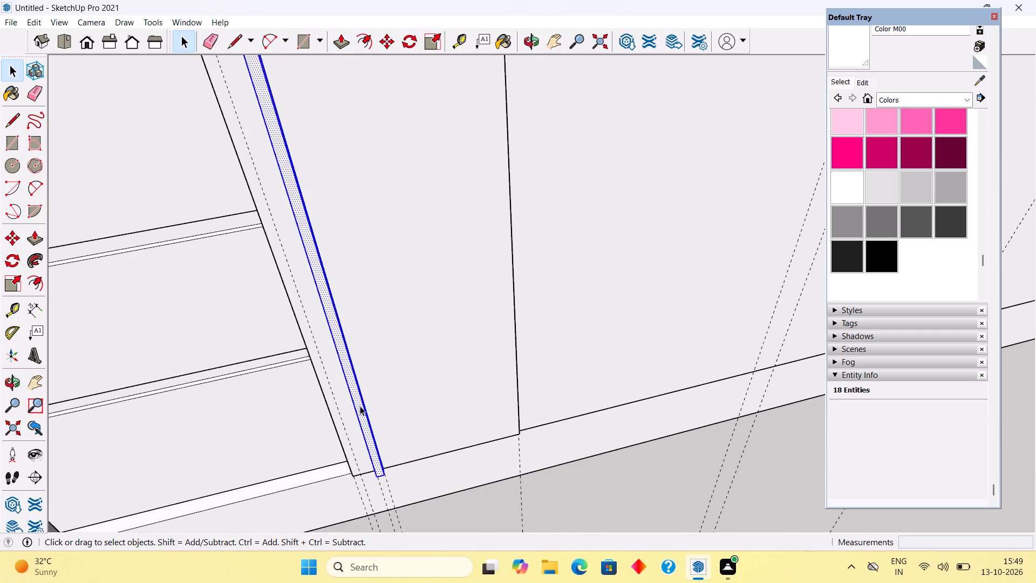
{"action": "right_click", "coordinate": [360, 406]}
{"action": "left_click", "coordinate": [403, 314]}
{"action": "middle_click_drag", "start_coordinate": [200, 397], "coordinate": [0, 404]}
{"action": "scroll", "coordinate": [303, 382], "scroll_direction": "up", "scroll_amount": 5}
{"action": "scroll", "coordinate": [343, 321], "scroll_direction": "up", "scroll_amount": 5}
{"action": "scroll", "coordinate": [283, 352], "scroll_direction": "up", "scroll_amount": 1}
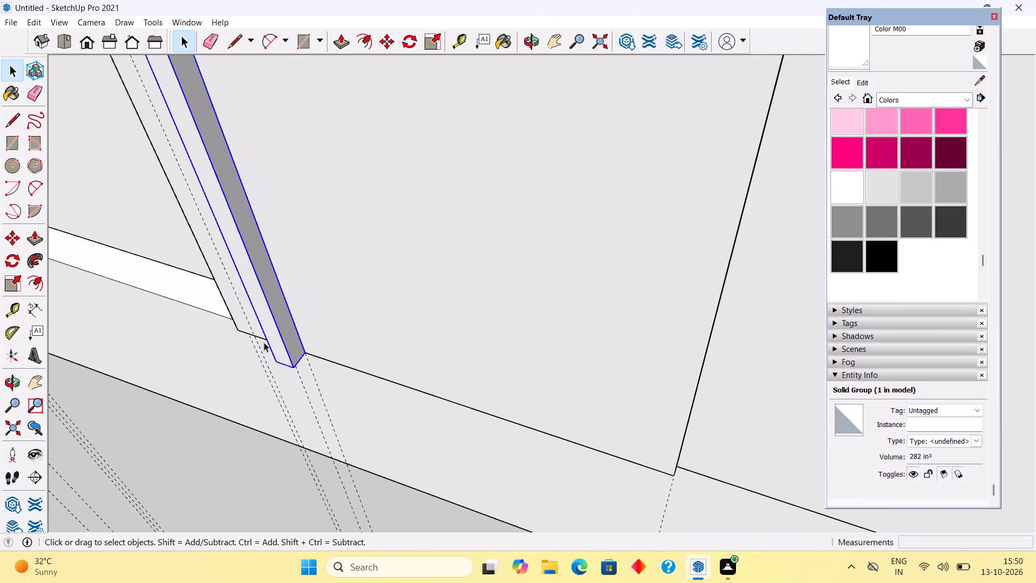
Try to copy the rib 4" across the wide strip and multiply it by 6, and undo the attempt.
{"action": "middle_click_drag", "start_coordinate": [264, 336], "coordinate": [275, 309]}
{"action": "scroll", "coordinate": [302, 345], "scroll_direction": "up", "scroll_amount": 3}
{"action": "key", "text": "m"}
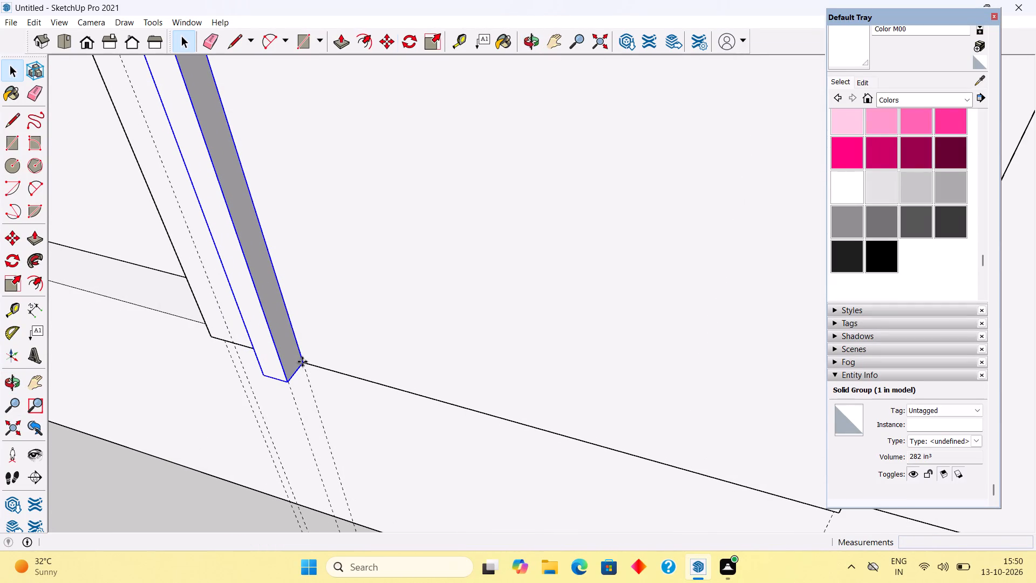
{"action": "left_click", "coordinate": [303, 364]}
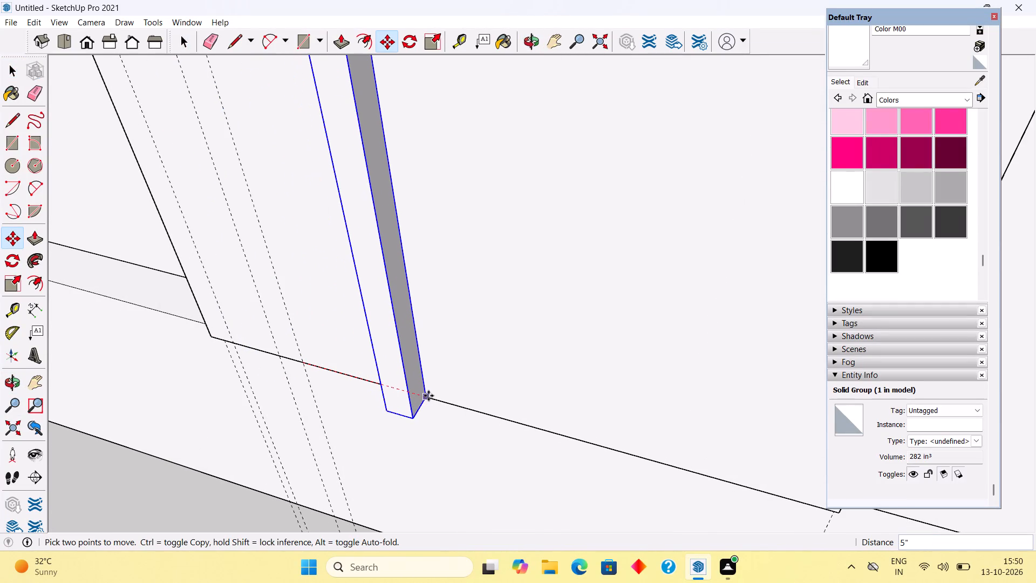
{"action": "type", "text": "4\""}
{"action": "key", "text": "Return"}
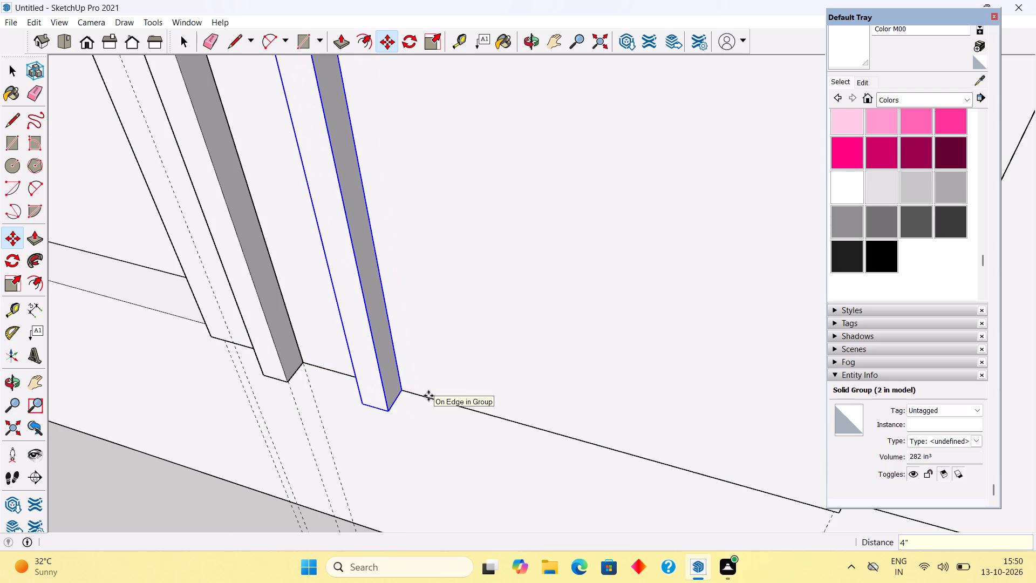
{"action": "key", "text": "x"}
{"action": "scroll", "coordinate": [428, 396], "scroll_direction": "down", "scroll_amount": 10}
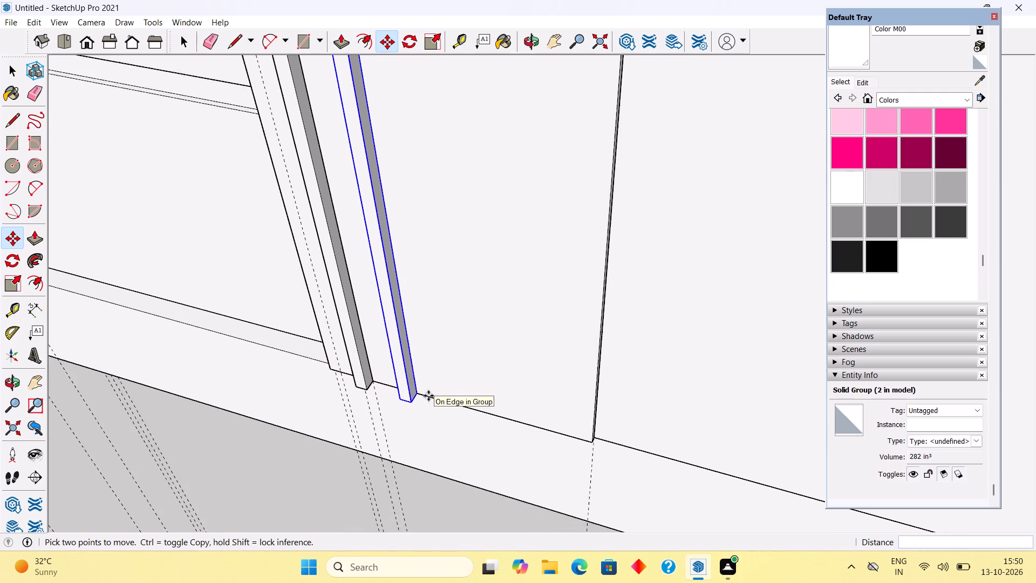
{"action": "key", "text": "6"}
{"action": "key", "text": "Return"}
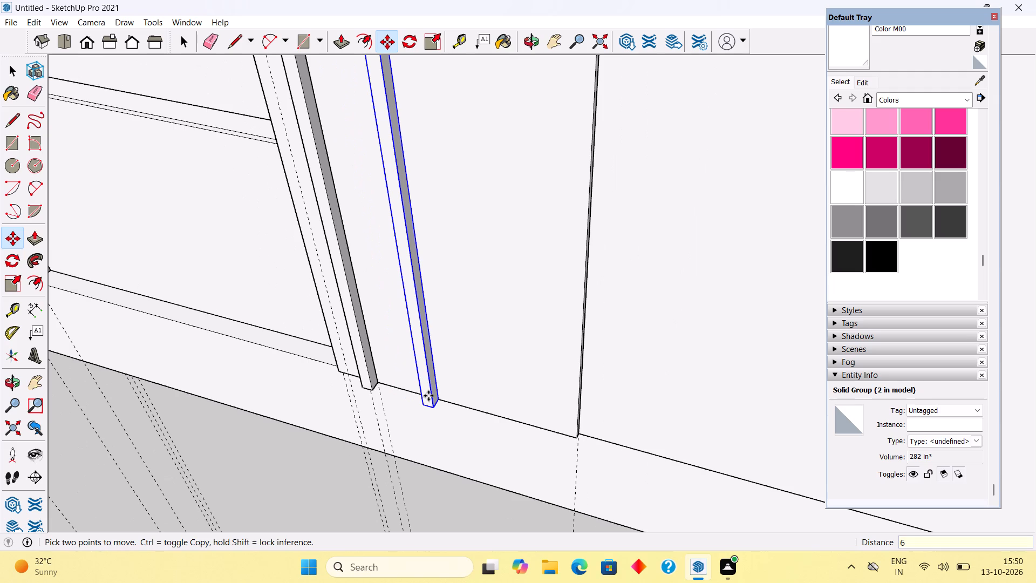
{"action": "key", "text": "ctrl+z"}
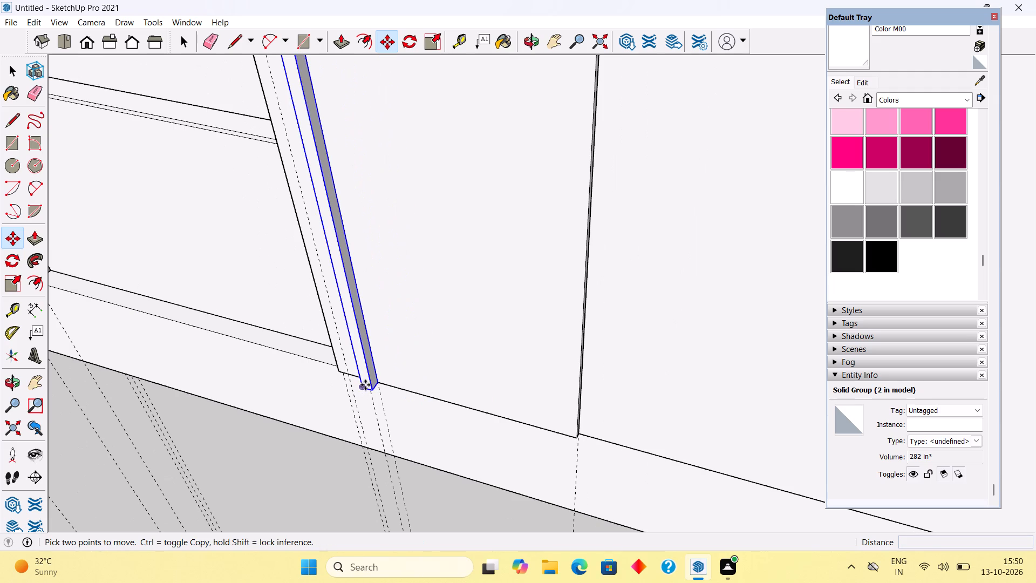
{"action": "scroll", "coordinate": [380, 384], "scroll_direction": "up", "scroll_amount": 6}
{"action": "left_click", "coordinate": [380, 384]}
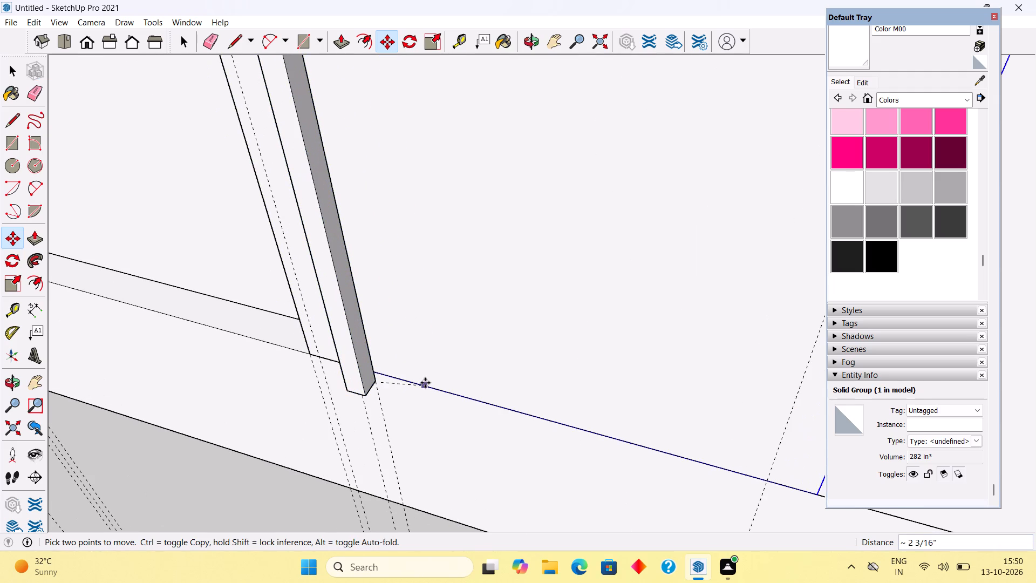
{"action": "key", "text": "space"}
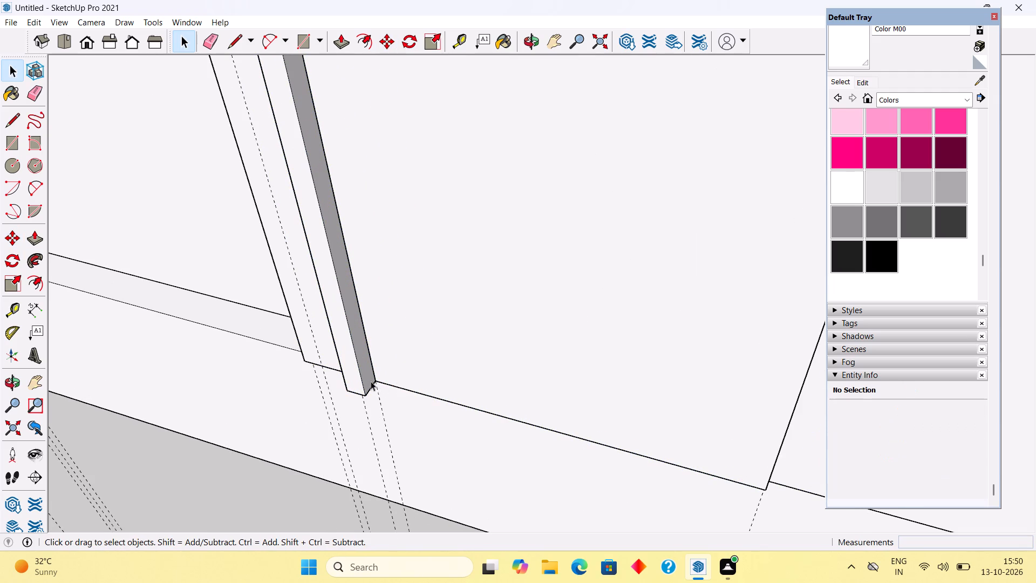
Copy the rib group 4" across the wide strip, away from the banded groove, and repeat it as an x6 array.
{"action": "left_click", "coordinate": [370, 381]}
{"action": "key", "text": "m"}
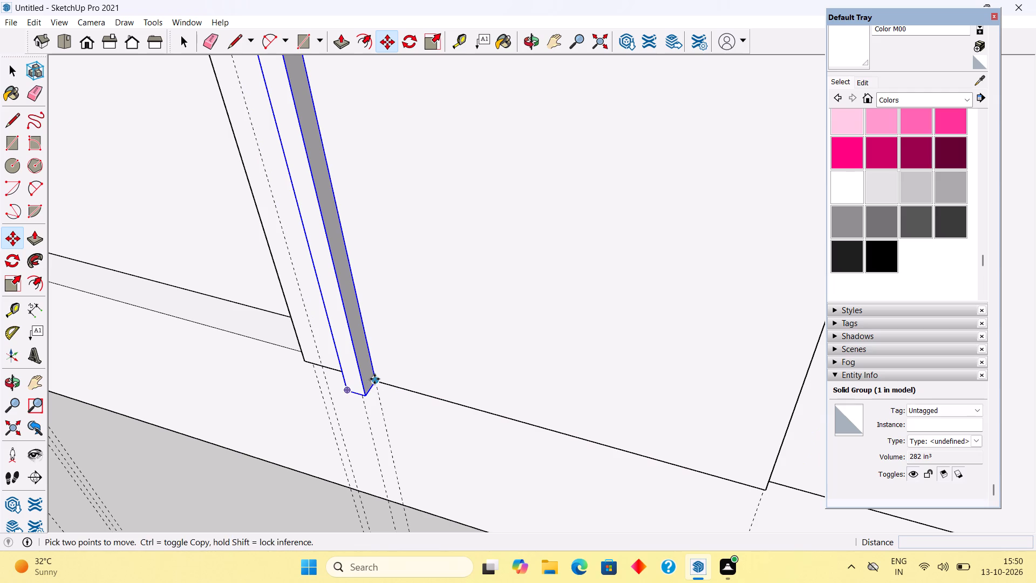
{"action": "left_click", "coordinate": [375, 379]}
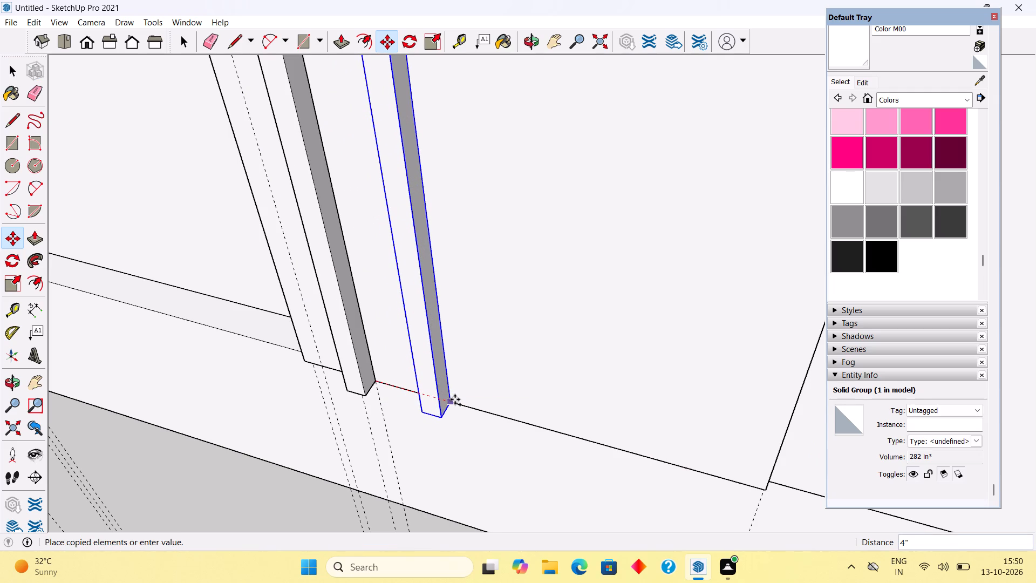
{"action": "type", "text": "4\""}
{"action": "key", "text": "Return"}
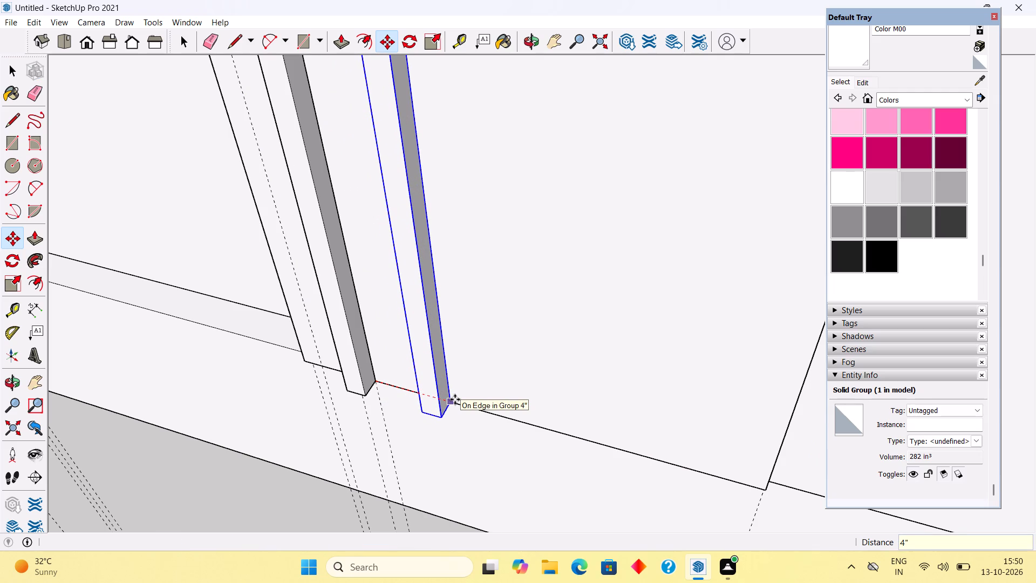
{"action": "key", "text": "x"}
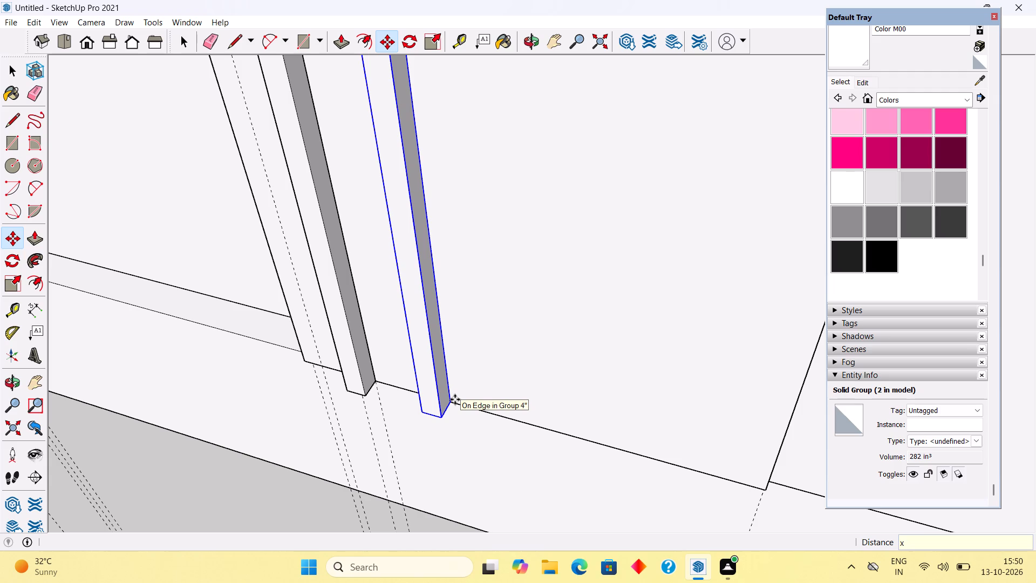
{"action": "key", "text": "6"}
{"action": "key", "text": "Return"}
{"action": "scroll", "coordinate": [444, 406], "scroll_direction": "down", "scroll_amount": 12}
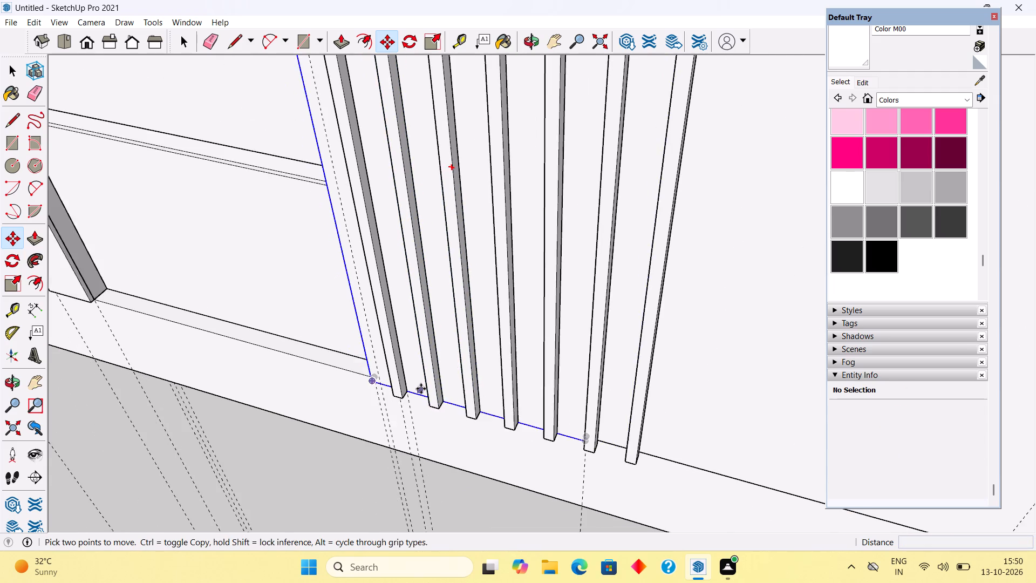
Delete the two last rib copies, at and beyond the wide strip's outer edge.
{"action": "key", "text": "space"}
{"action": "left_click", "coordinate": [548, 395]}
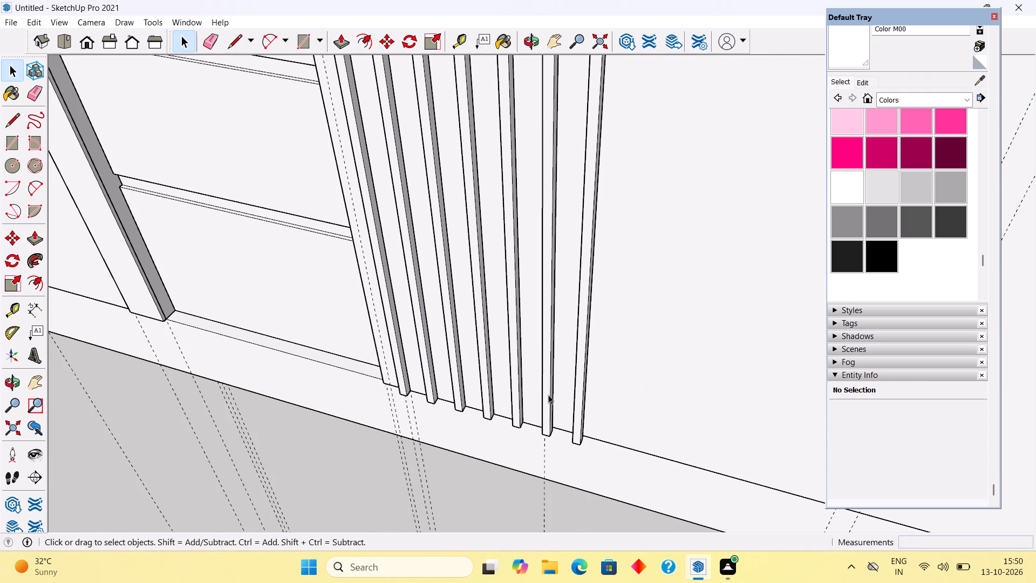
{"action": "key", "text": "Delete"}
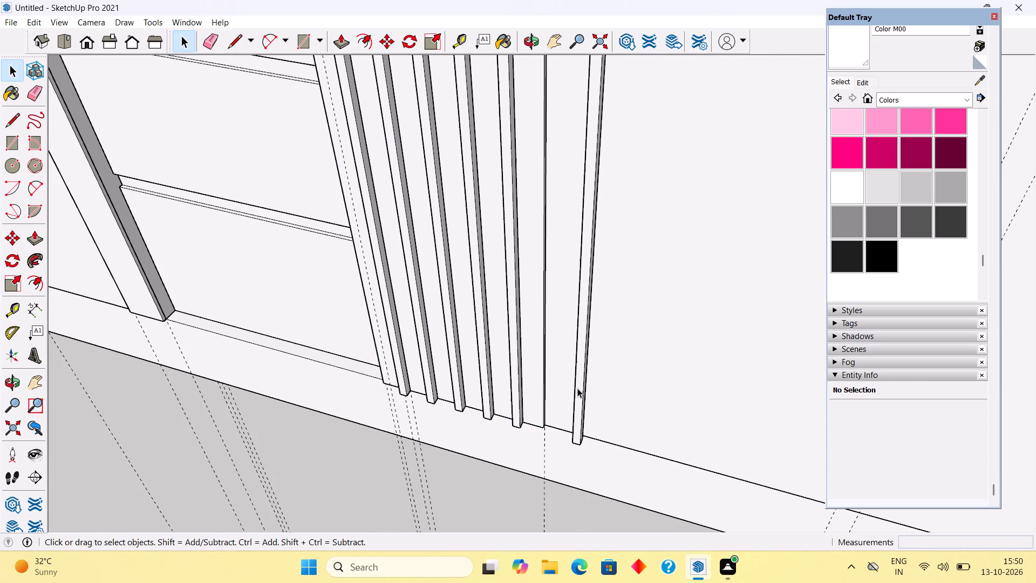
{"action": "left_click", "coordinate": [577, 388]}
{"action": "key", "text": "Delete"}
{"action": "scroll", "coordinate": [572, 390], "scroll_direction": "down", "scroll_amount": 20}
{"action": "scroll", "coordinate": [551, 406], "scroll_direction": "down", "scroll_amount": 5}
{"action": "left_click", "coordinate": [373, 313]}
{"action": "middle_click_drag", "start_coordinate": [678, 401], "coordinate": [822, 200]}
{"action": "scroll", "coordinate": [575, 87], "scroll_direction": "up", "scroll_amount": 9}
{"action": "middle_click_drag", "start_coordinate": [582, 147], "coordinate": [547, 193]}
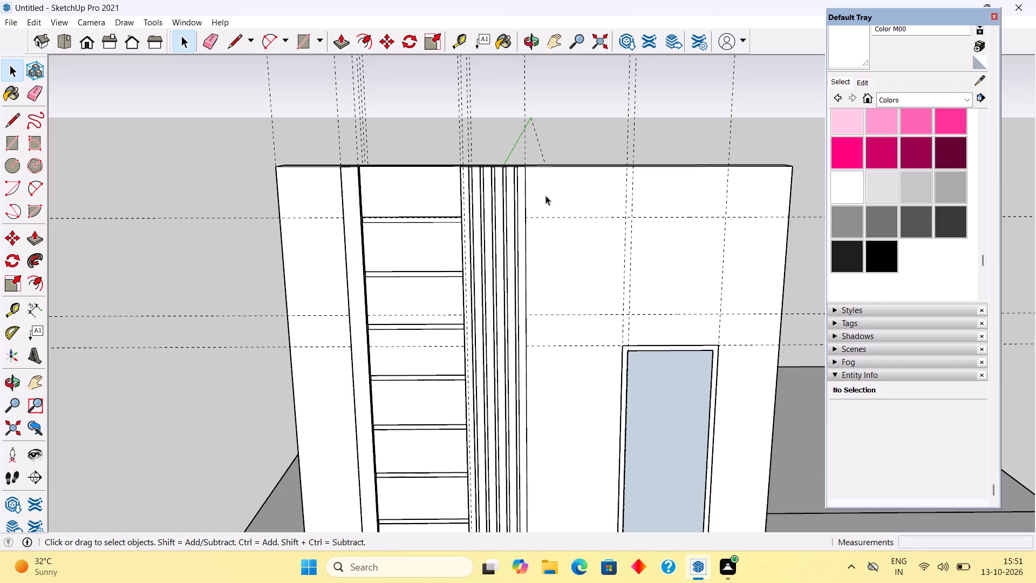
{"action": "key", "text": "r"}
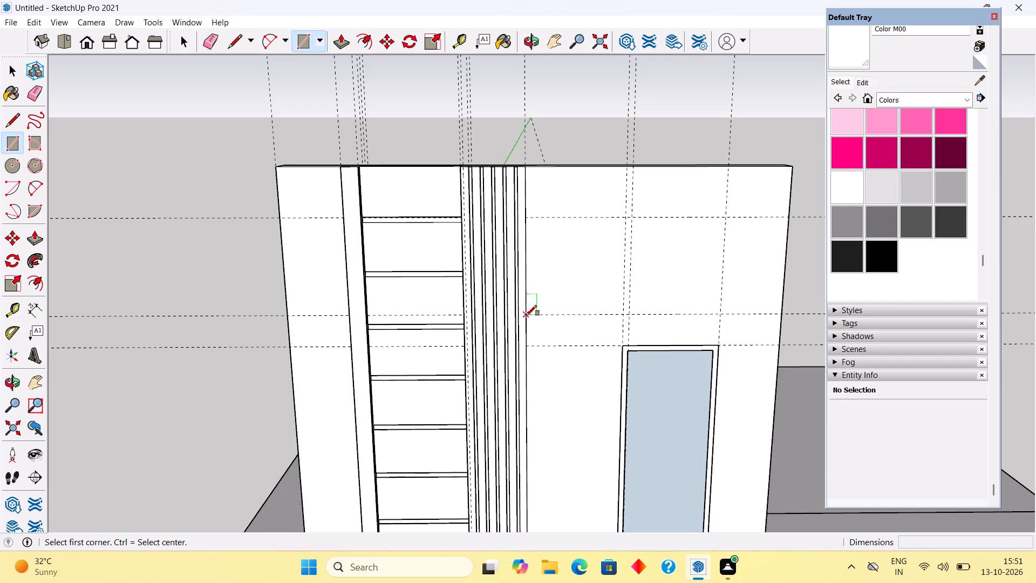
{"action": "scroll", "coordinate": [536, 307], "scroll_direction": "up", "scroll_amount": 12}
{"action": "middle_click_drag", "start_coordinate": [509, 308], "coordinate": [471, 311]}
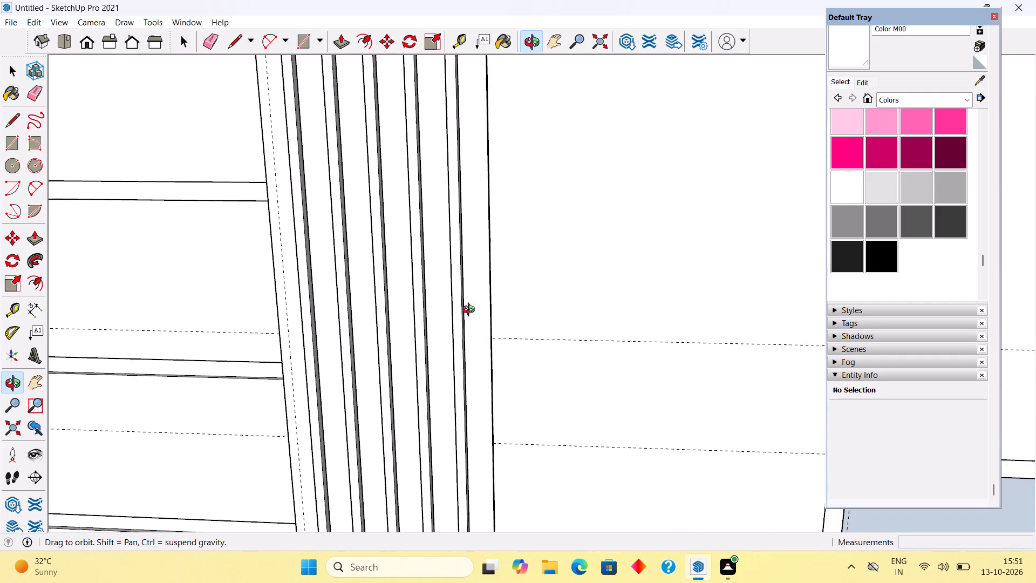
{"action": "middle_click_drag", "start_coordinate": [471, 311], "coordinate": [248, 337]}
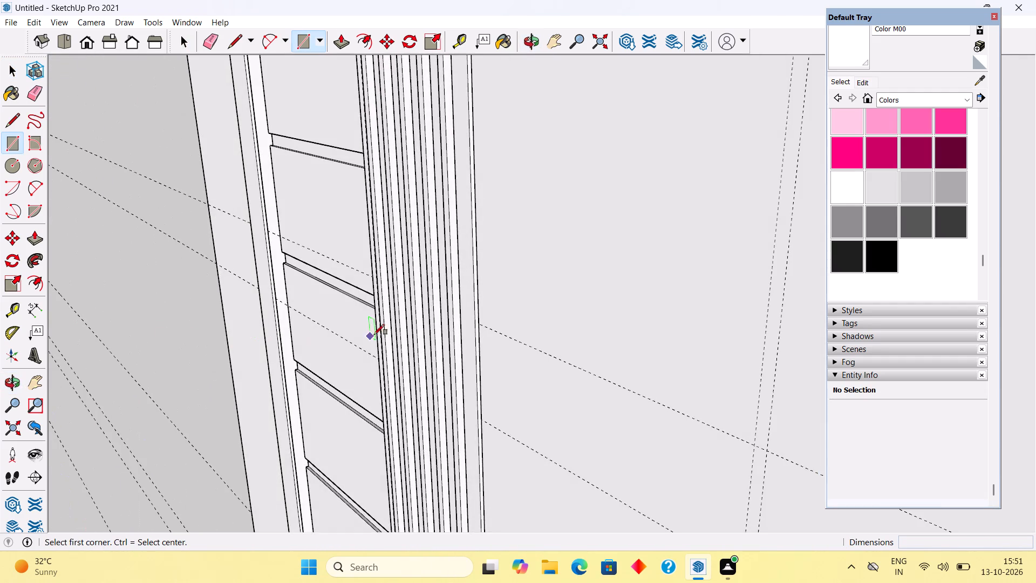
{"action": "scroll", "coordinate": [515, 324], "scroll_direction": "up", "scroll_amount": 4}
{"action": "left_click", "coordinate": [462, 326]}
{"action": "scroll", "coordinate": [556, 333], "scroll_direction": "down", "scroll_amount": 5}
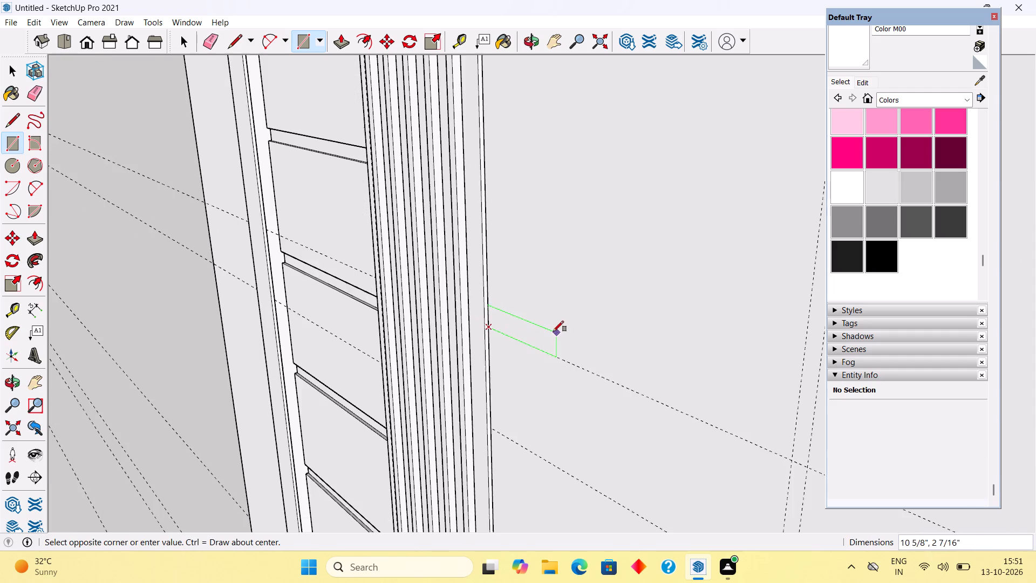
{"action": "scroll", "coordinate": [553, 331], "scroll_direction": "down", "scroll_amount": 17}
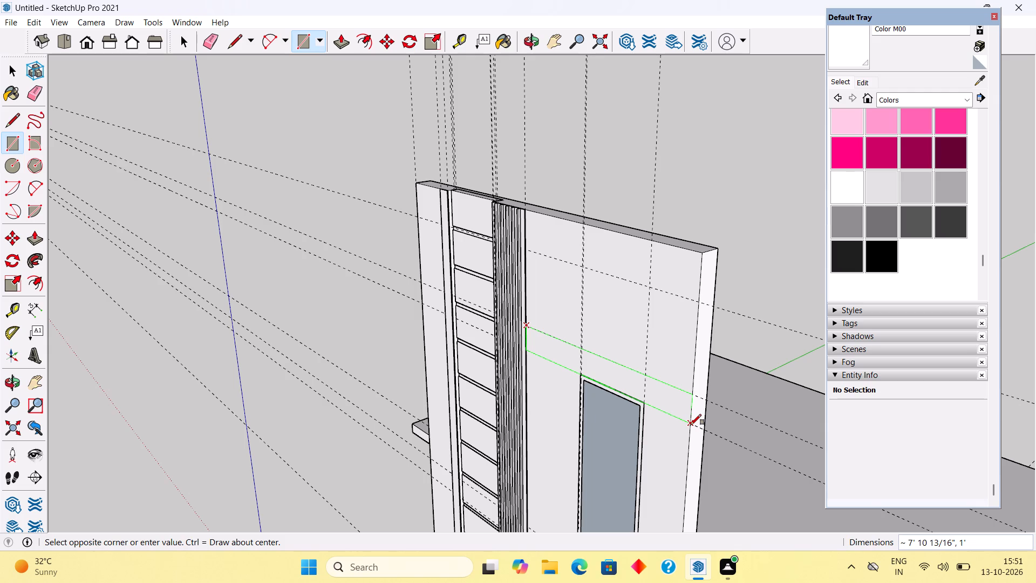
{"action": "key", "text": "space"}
Draw a rectangle about 7' 4 9/16" by 1' between the two horizontal guides above the window, reaching the wall's outer edge.
{"action": "scroll", "coordinate": [557, 332], "scroll_direction": "up", "scroll_amount": 2}
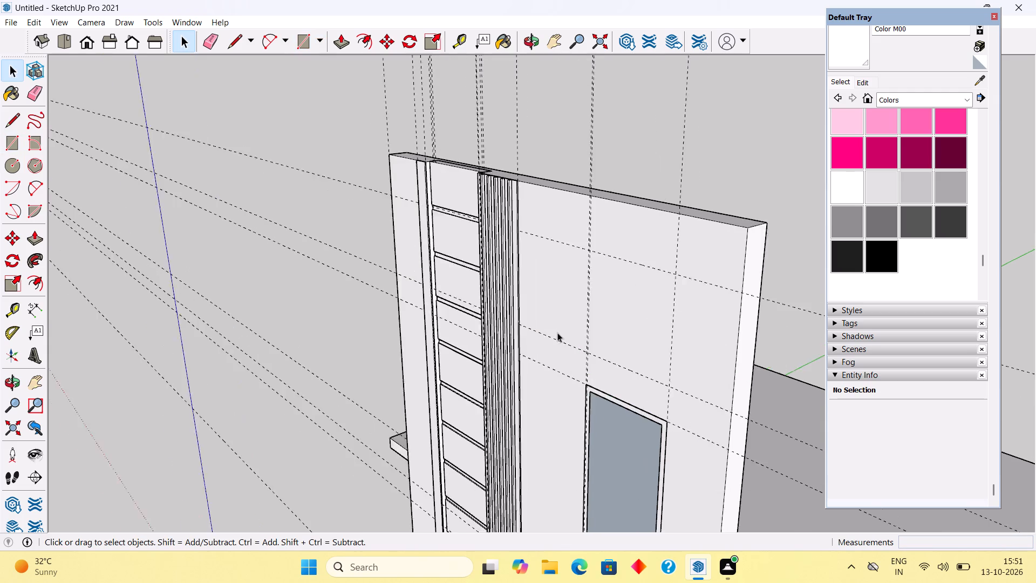
{"action": "scroll", "coordinate": [557, 333], "scroll_direction": "up", "scroll_amount": 1}
{"action": "middle_click_drag", "start_coordinate": [557, 343], "coordinate": [699, 323]}
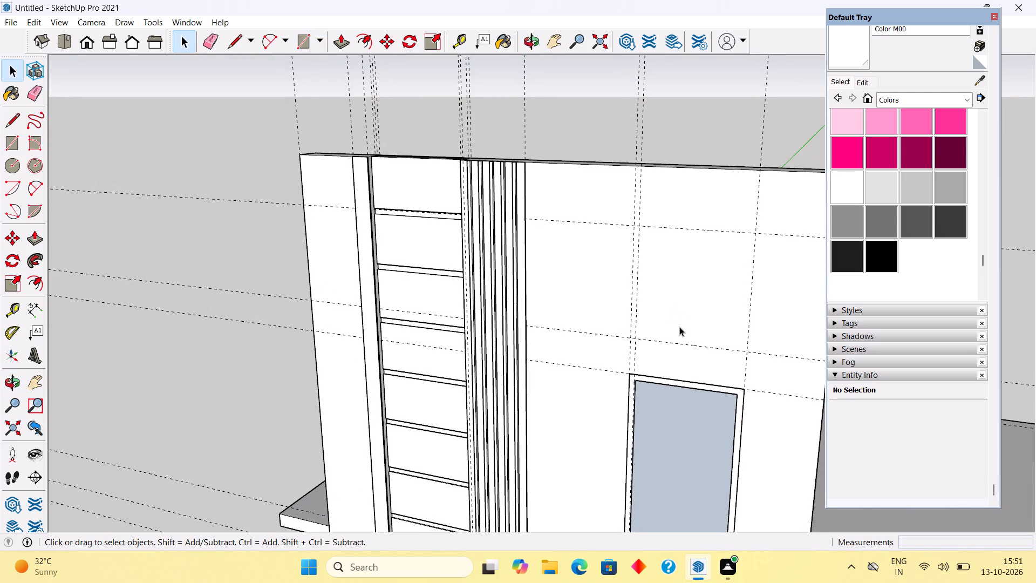
{"action": "scroll", "coordinate": [542, 336], "scroll_direction": "up", "scroll_amount": 3}
{"action": "key", "text": "r"}
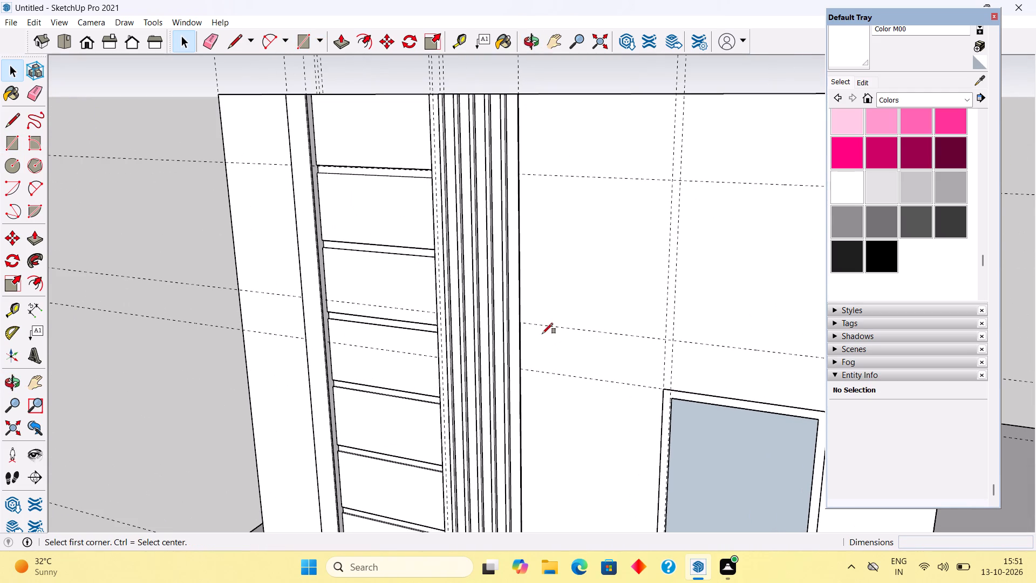
{"action": "left_click", "coordinate": [544, 326]}
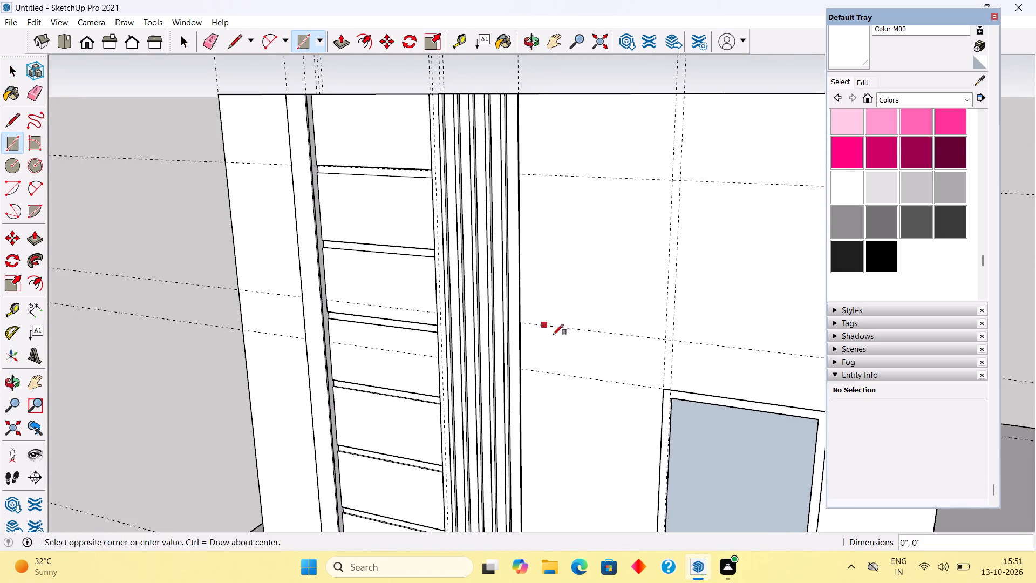
{"action": "scroll", "coordinate": [610, 386], "scroll_direction": "down", "scroll_amount": 8}
{"action": "scroll", "coordinate": [756, 411], "scroll_direction": "up", "scroll_amount": 2}
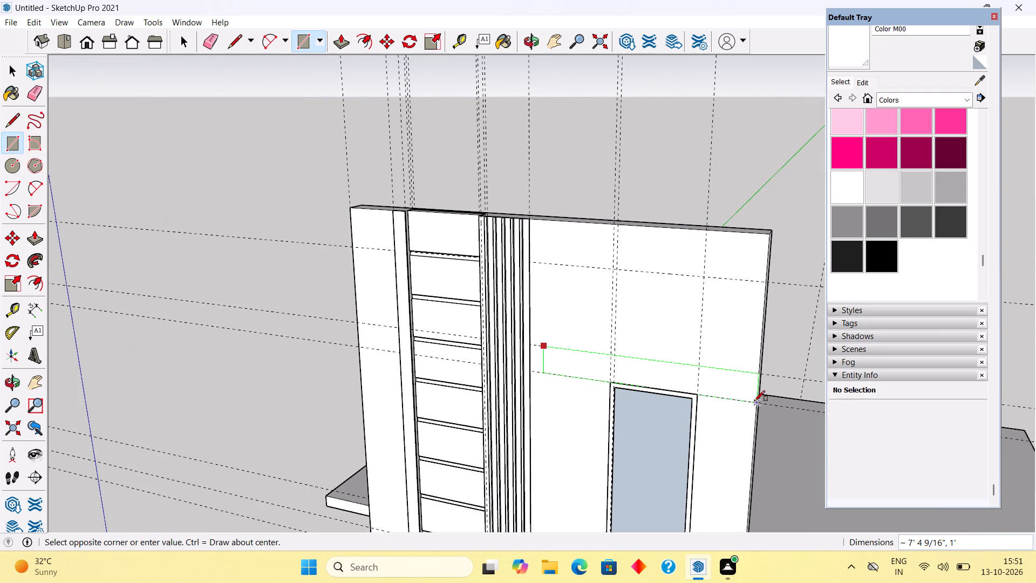
{"action": "left_click", "coordinate": [754, 401]}
Pull the rectangle above the window 6" out from the wall.
{"action": "key", "text": "p"}
{"action": "left_click", "coordinate": [731, 387]}
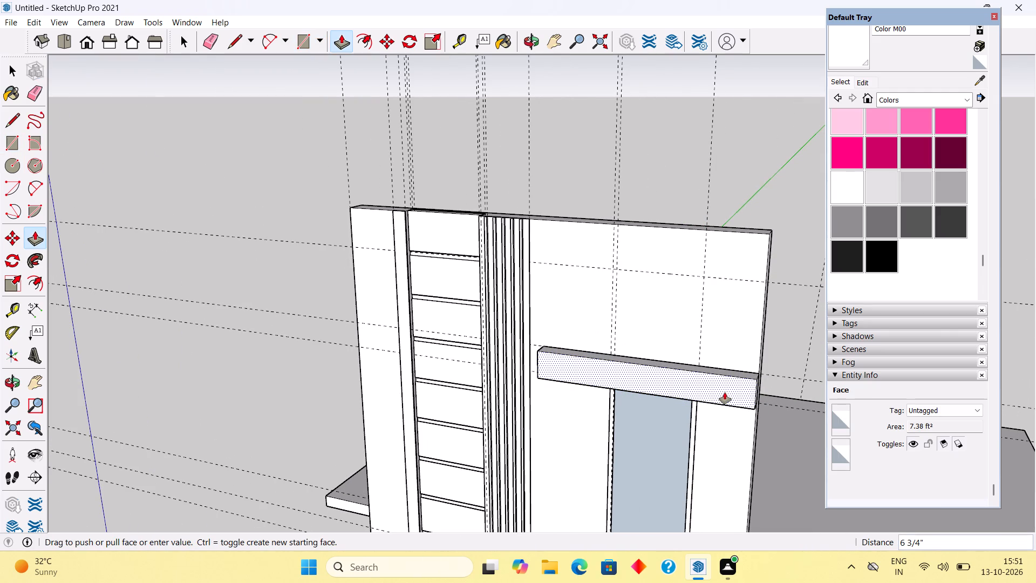
{"action": "type", "text": "6\""}
{"action": "key", "text": "Return"}
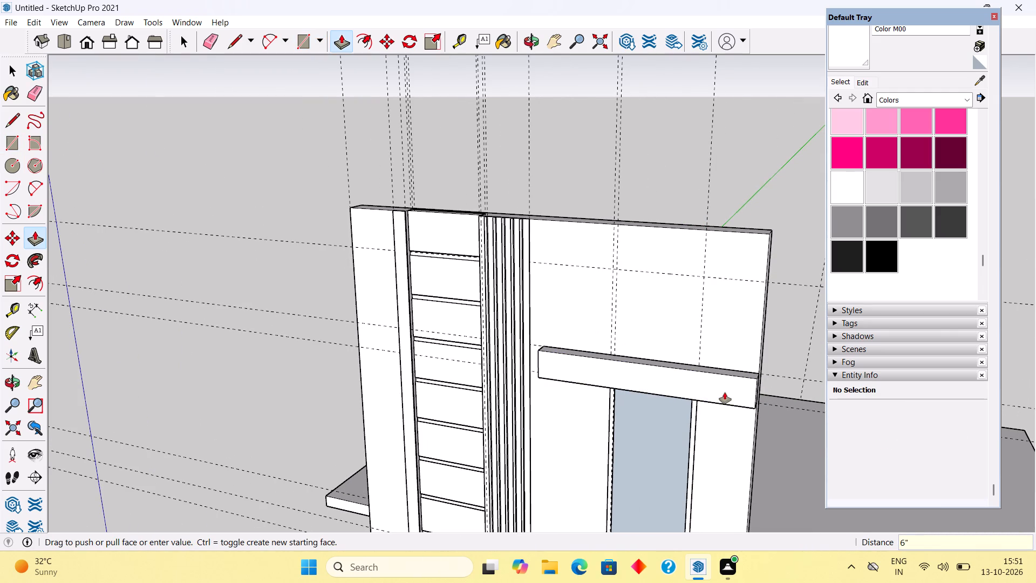
Select the whole horizontal band above the window, make it a group and deselect it.
{"action": "key", "text": "space"}
{"action": "triple_click", "coordinate": [725, 392]}
{"action": "right_click", "coordinate": [725, 392]}
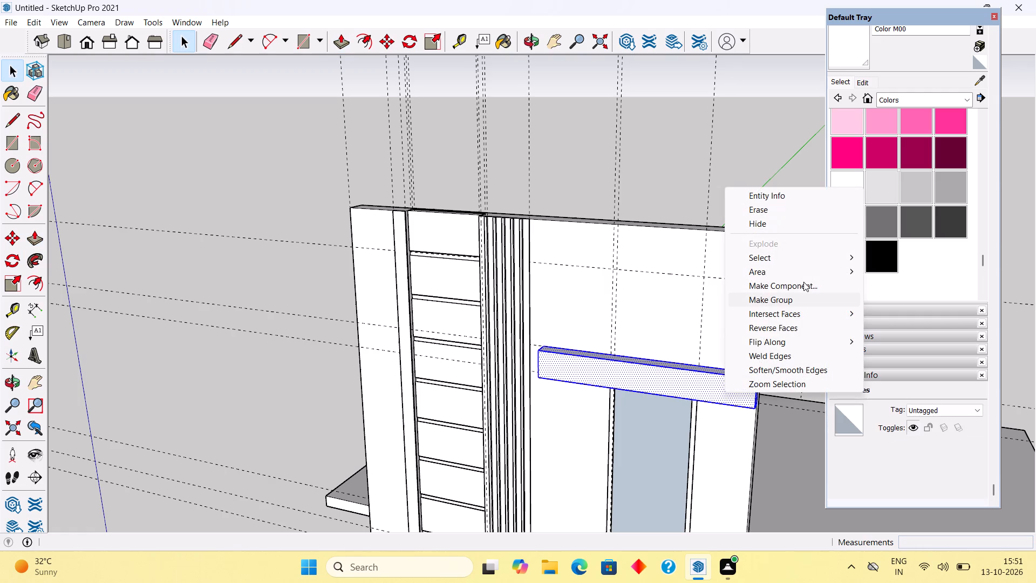
{"action": "left_click", "coordinate": [803, 297]}
{"action": "left_click", "coordinate": [749, 124]}
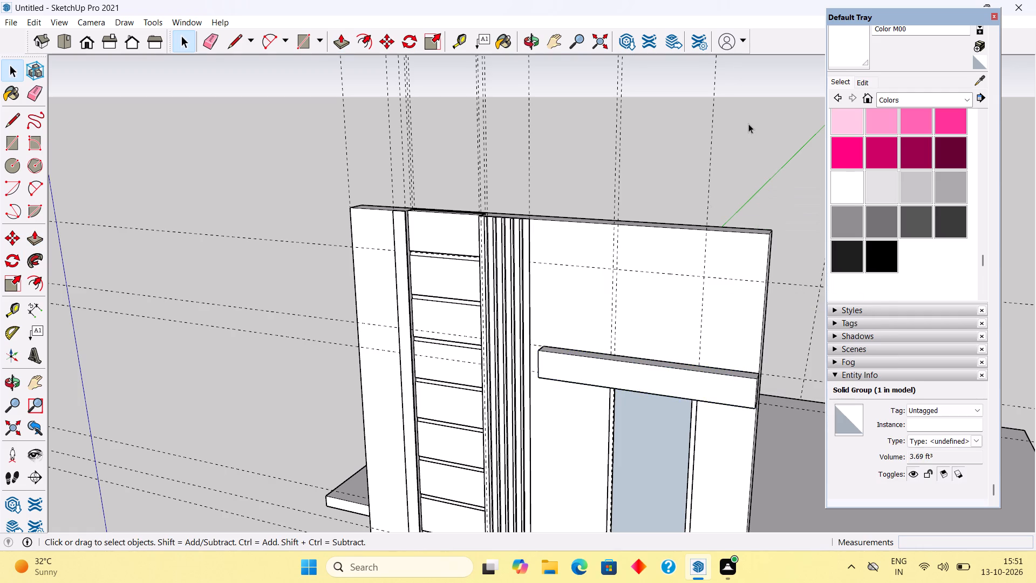
Draw a 1' high rectangle between the two horizontal guides below the window, from the ribbed strip to the wall's outer edge.
{"action": "scroll", "coordinate": [707, 214], "scroll_direction": "down", "scroll_amount": 11}
{"action": "scroll", "coordinate": [724, 469], "scroll_direction": "up", "scroll_amount": 12}
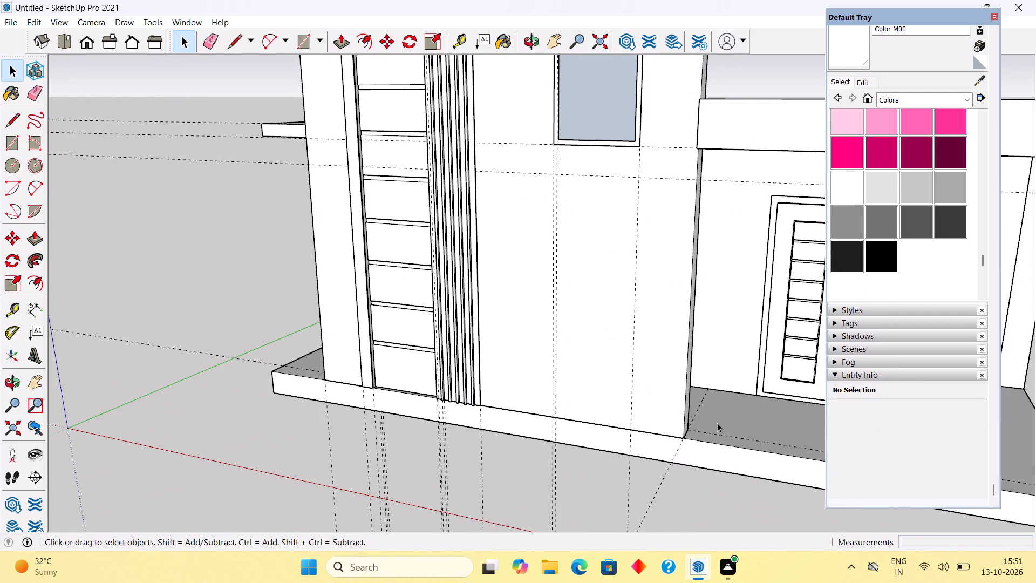
{"action": "scroll", "coordinate": [584, 300], "scroll_direction": "up", "scroll_amount": 3}
{"action": "middle_click_drag", "start_coordinate": [525, 253], "coordinate": [444, 265]}
{"action": "scroll", "coordinate": [448, 69], "scroll_direction": "up", "scroll_amount": 5}
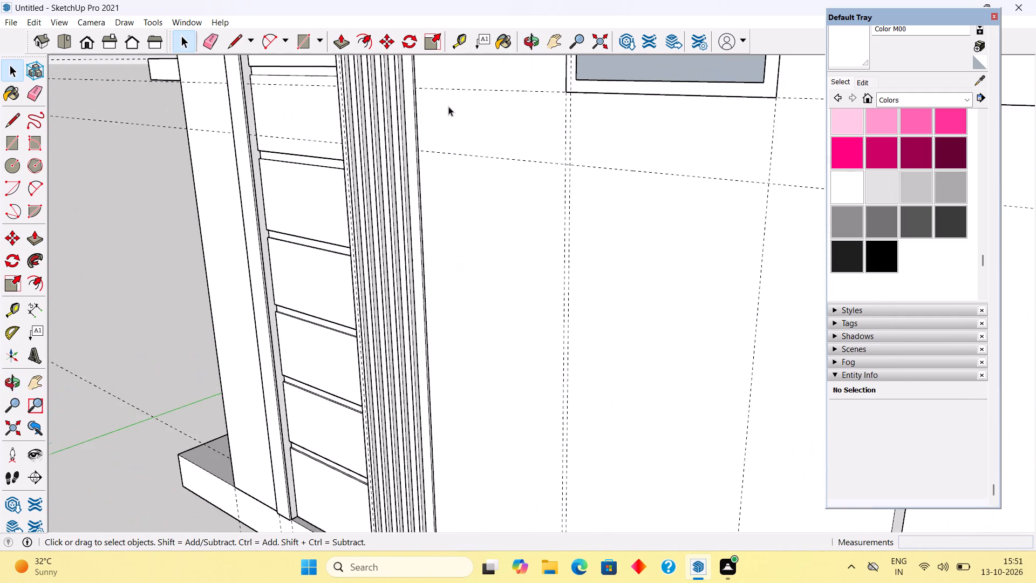
{"action": "scroll", "coordinate": [439, 90], "scroll_direction": "up", "scroll_amount": 5}
{"action": "key", "text": "r"}
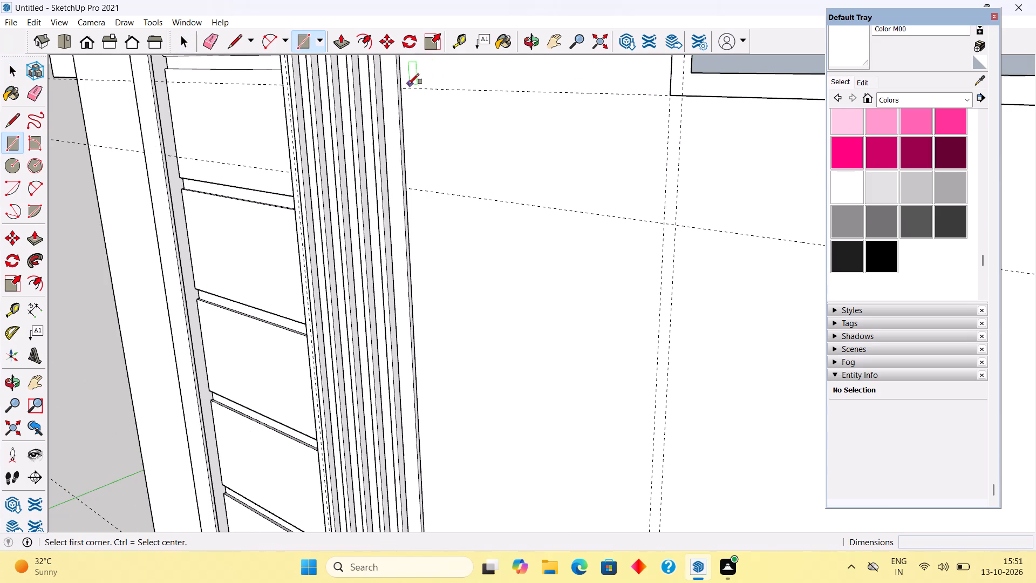
{"action": "left_click", "coordinate": [404, 86]}
{"action": "scroll", "coordinate": [463, 194], "scroll_direction": "down", "scroll_amount": 14}
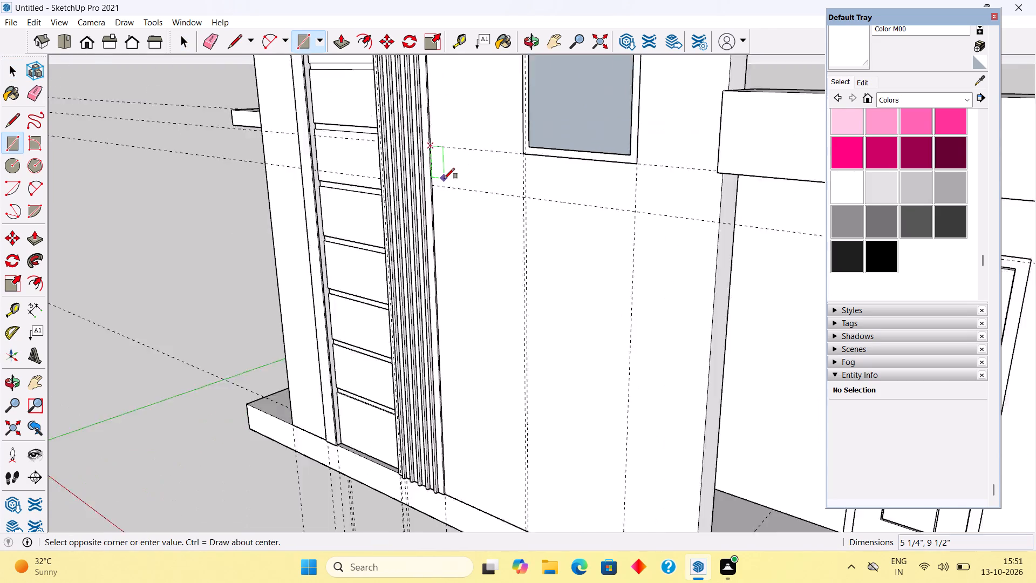
{"action": "scroll", "coordinate": [444, 179], "scroll_direction": "down", "scroll_amount": 2}
{"action": "scroll", "coordinate": [577, 200], "scroll_direction": "up", "scroll_amount": 3}
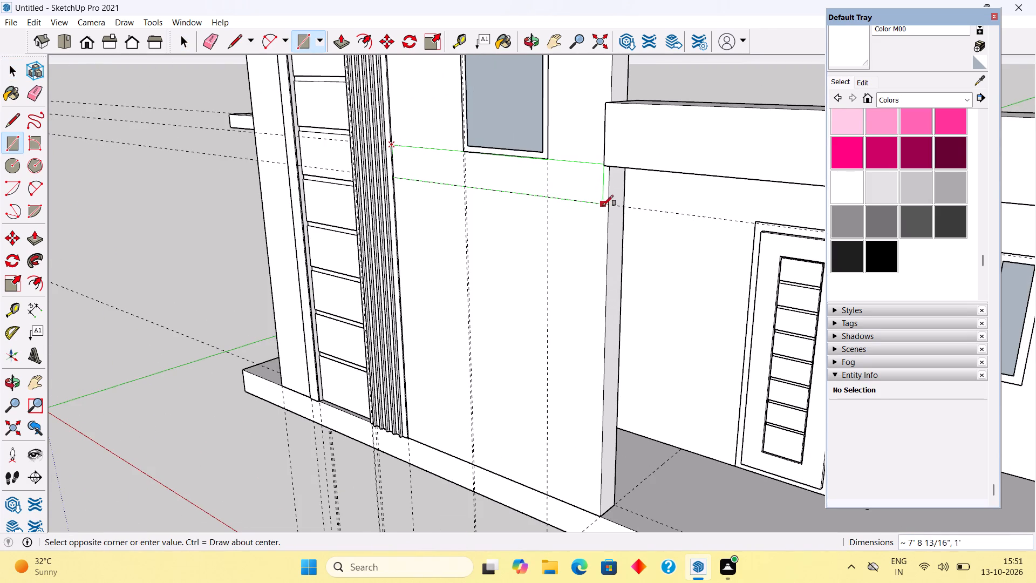
{"action": "left_click", "coordinate": [607, 207]}
Pull the rectangle below the window 6" out from the wall.
{"action": "key", "text": "p"}
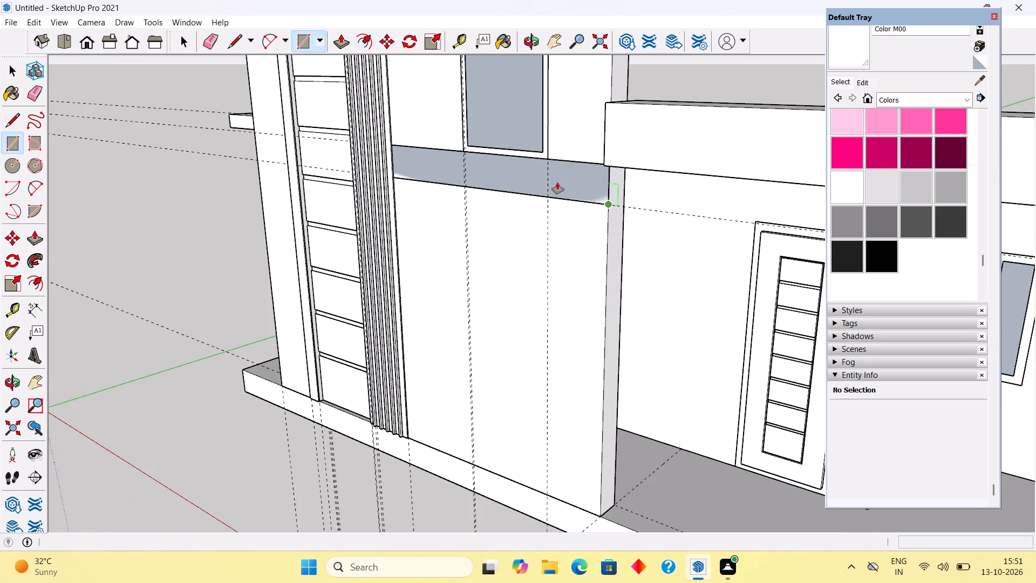
{"action": "left_click", "coordinate": [557, 182]}
{"action": "type", "text": "6\""}
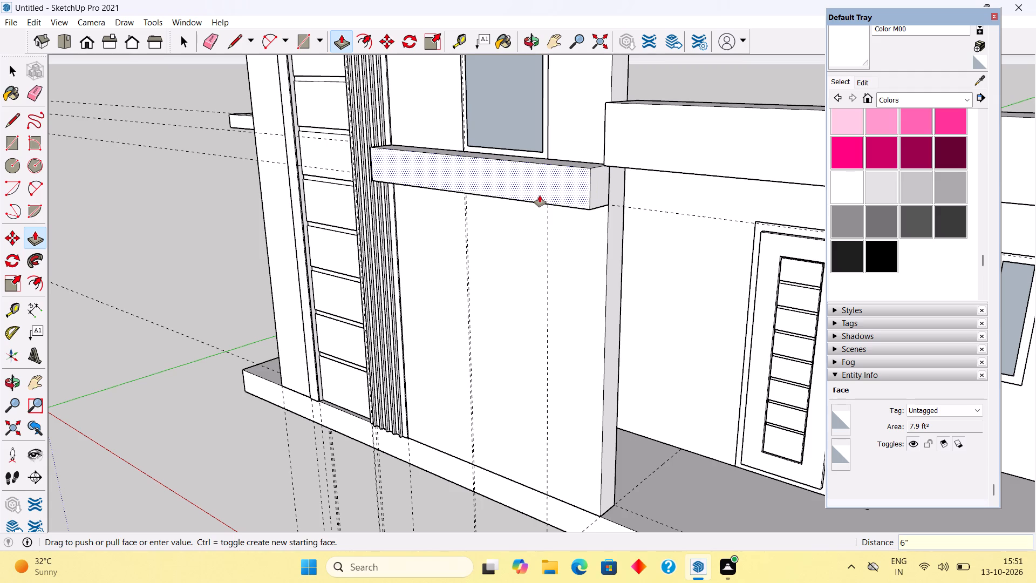
{"action": "key", "text": "Return"}
Select the whole horizontal band below the window, make it a group and deselect it.
{"action": "key", "text": "space"}
{"action": "triple_click", "coordinate": [540, 197]}
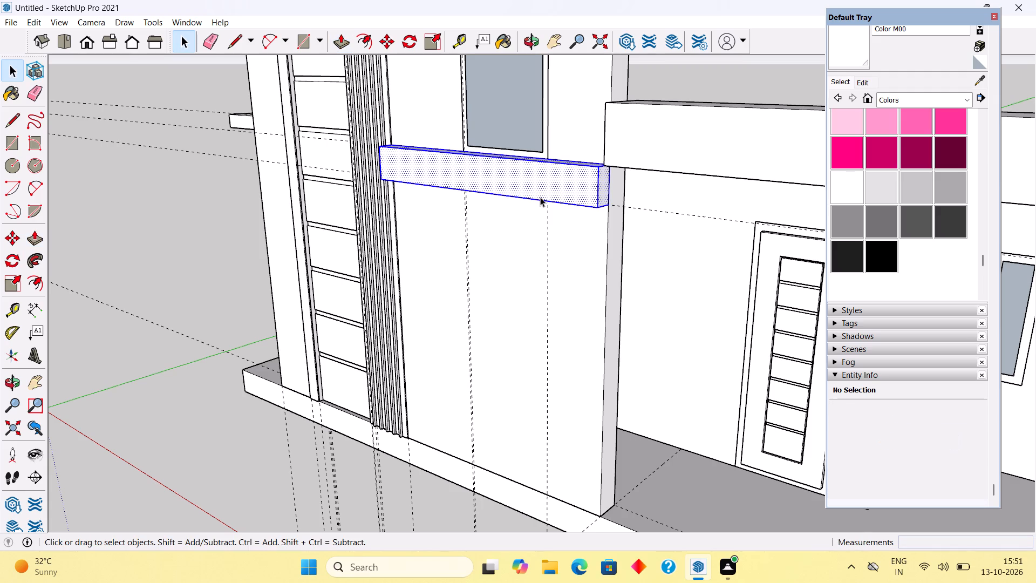
{"action": "right_click", "coordinate": [541, 196]}
{"action": "left_click", "coordinate": [585, 307]}
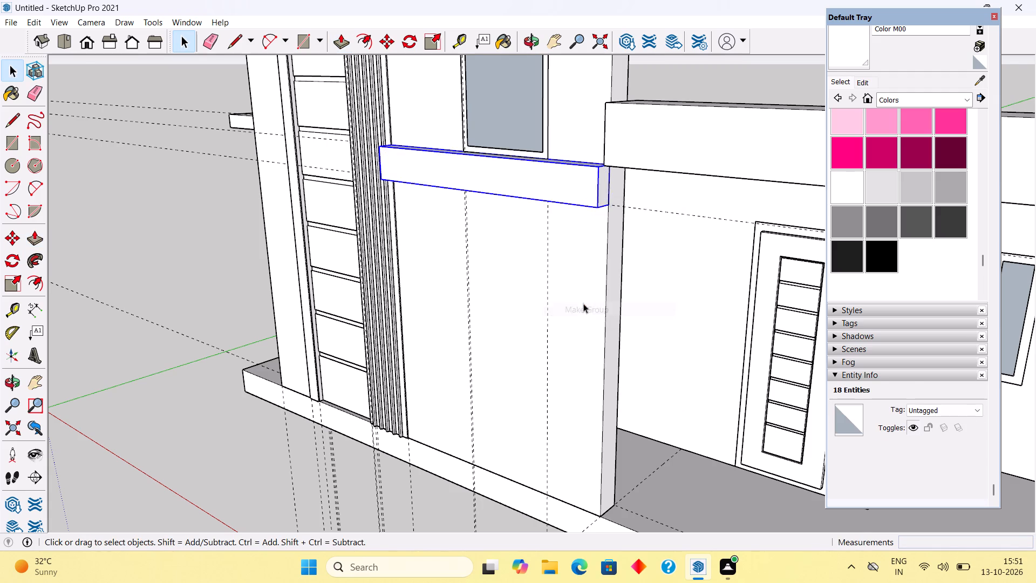
{"action": "scroll", "coordinate": [583, 303], "scroll_direction": "down", "scroll_amount": 12}
{"action": "left_click", "coordinate": [370, 263]}
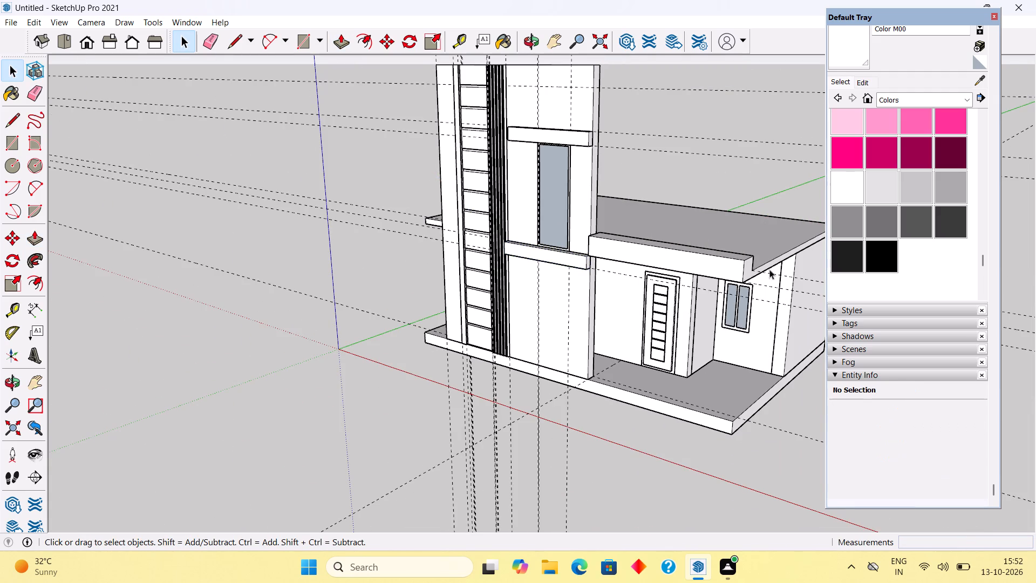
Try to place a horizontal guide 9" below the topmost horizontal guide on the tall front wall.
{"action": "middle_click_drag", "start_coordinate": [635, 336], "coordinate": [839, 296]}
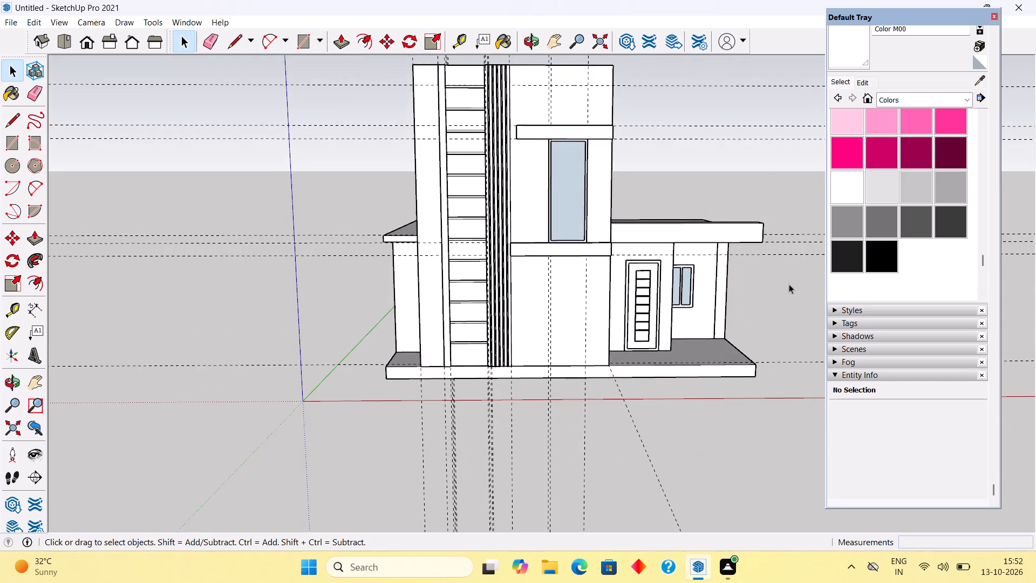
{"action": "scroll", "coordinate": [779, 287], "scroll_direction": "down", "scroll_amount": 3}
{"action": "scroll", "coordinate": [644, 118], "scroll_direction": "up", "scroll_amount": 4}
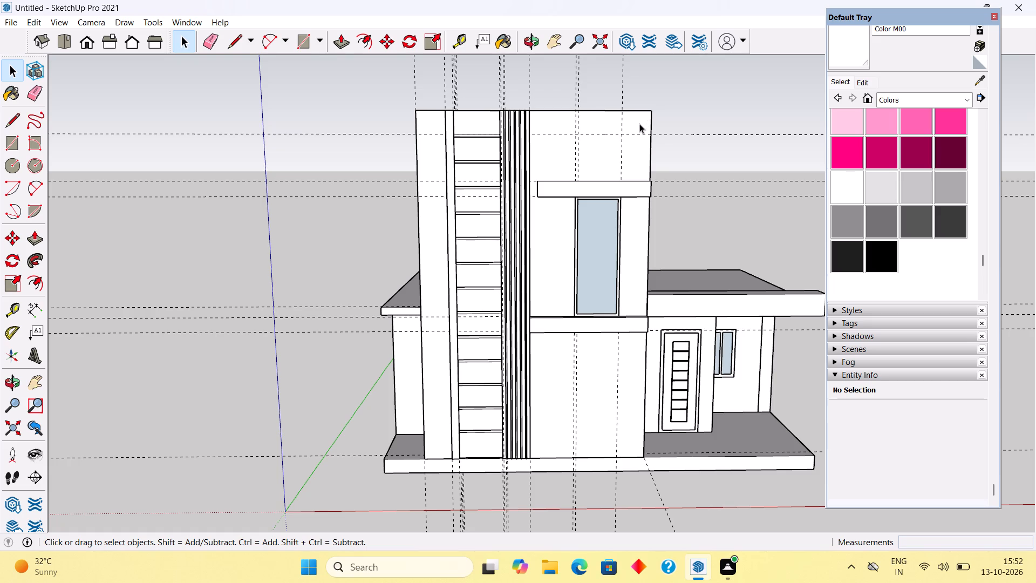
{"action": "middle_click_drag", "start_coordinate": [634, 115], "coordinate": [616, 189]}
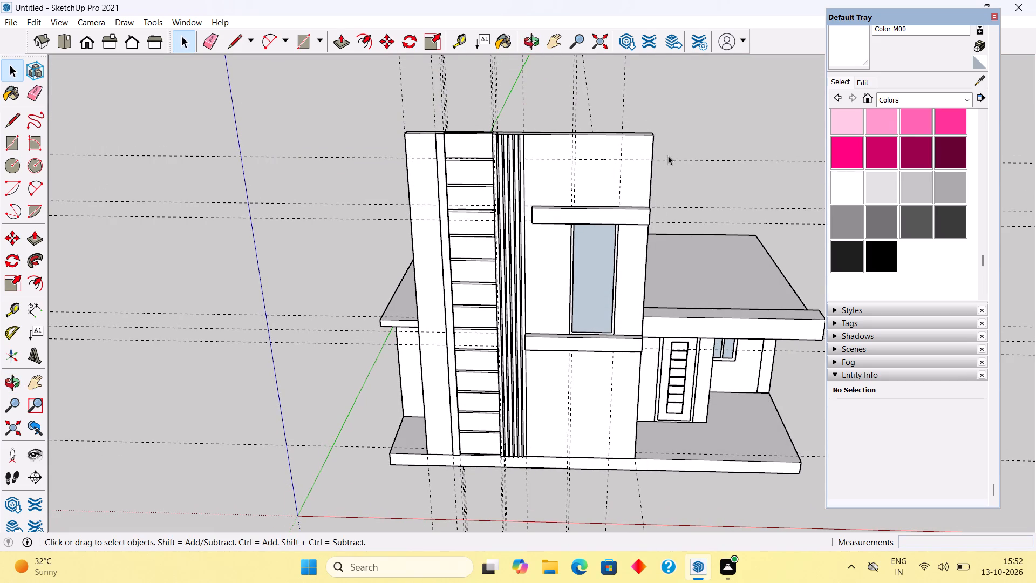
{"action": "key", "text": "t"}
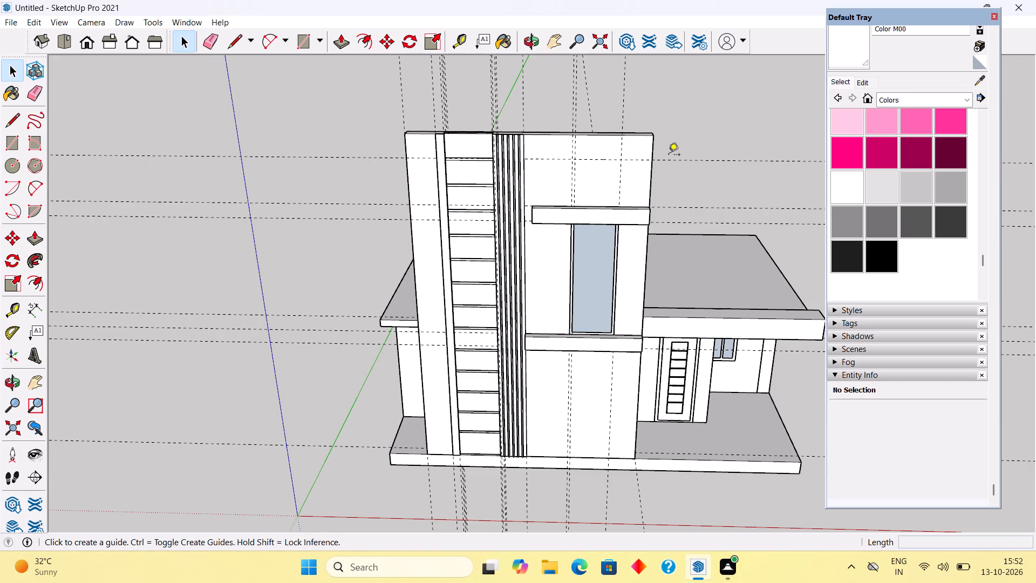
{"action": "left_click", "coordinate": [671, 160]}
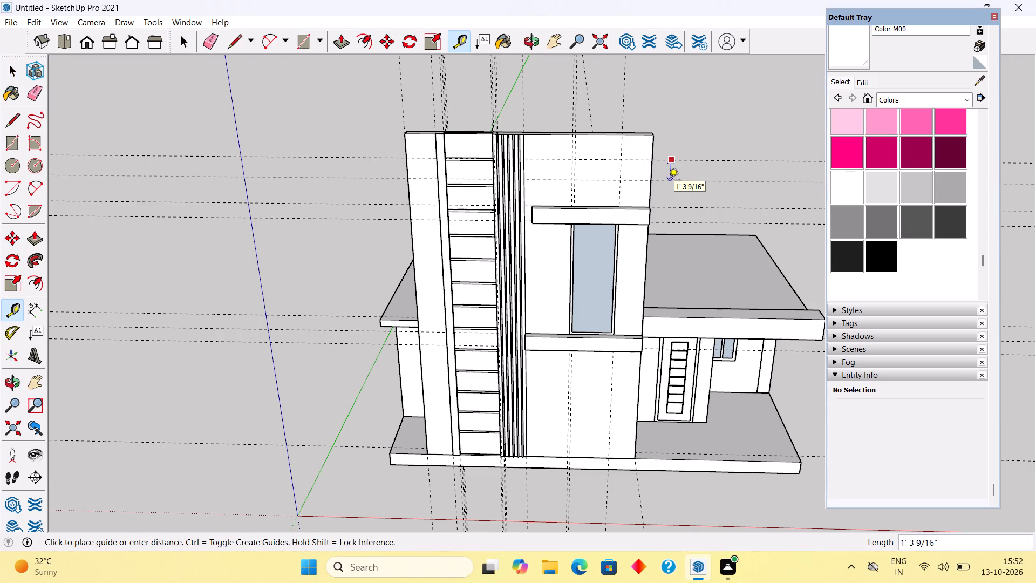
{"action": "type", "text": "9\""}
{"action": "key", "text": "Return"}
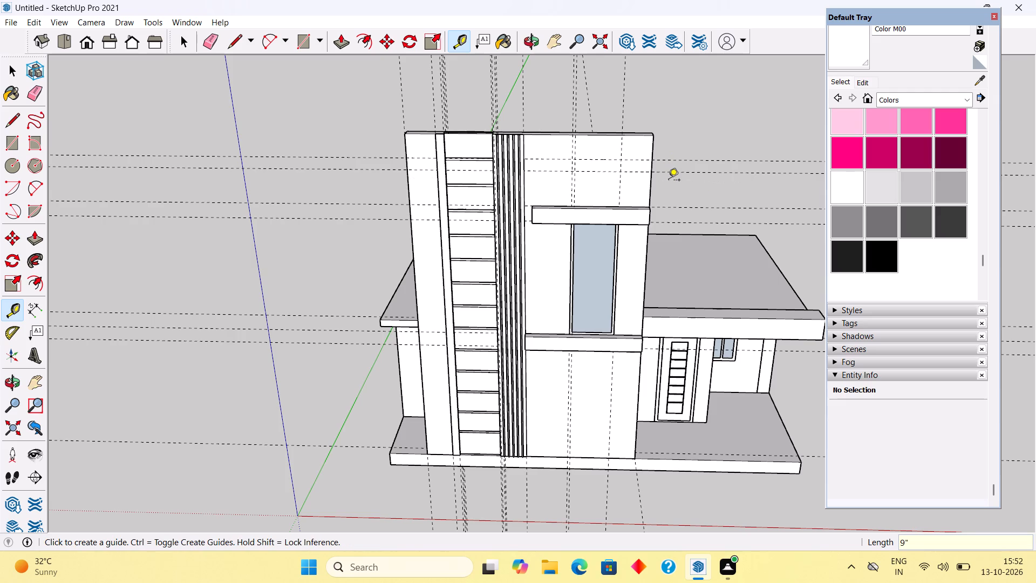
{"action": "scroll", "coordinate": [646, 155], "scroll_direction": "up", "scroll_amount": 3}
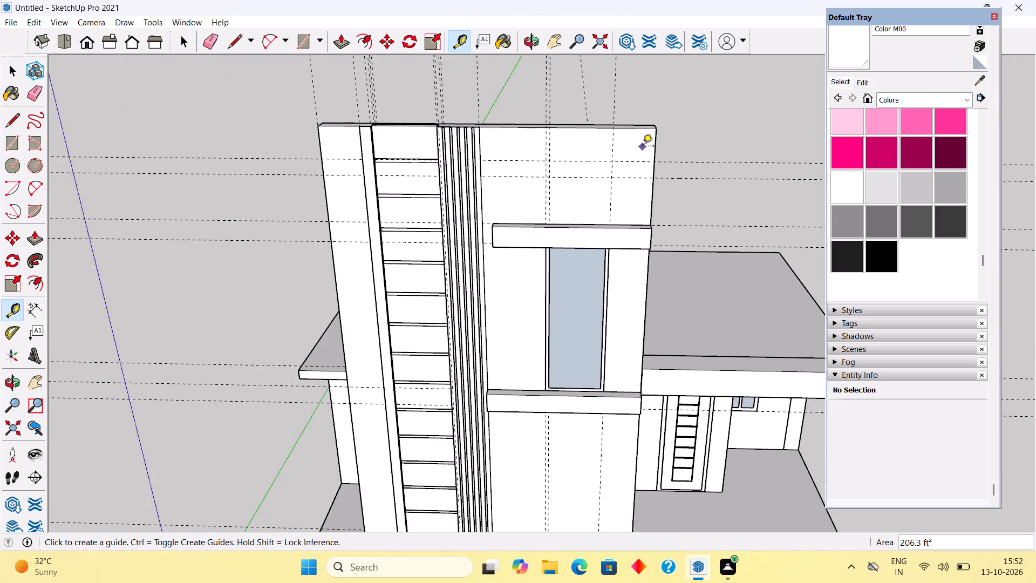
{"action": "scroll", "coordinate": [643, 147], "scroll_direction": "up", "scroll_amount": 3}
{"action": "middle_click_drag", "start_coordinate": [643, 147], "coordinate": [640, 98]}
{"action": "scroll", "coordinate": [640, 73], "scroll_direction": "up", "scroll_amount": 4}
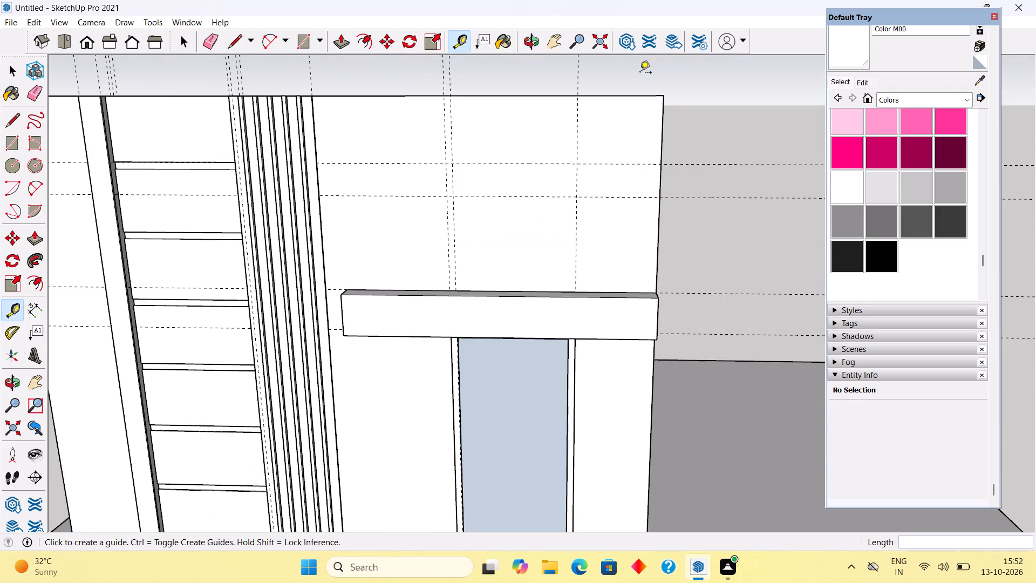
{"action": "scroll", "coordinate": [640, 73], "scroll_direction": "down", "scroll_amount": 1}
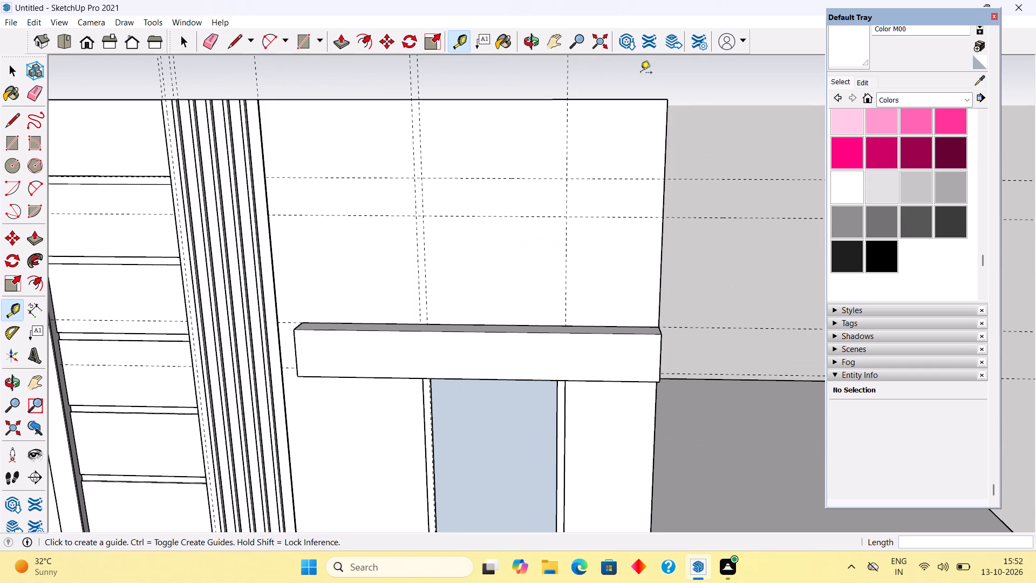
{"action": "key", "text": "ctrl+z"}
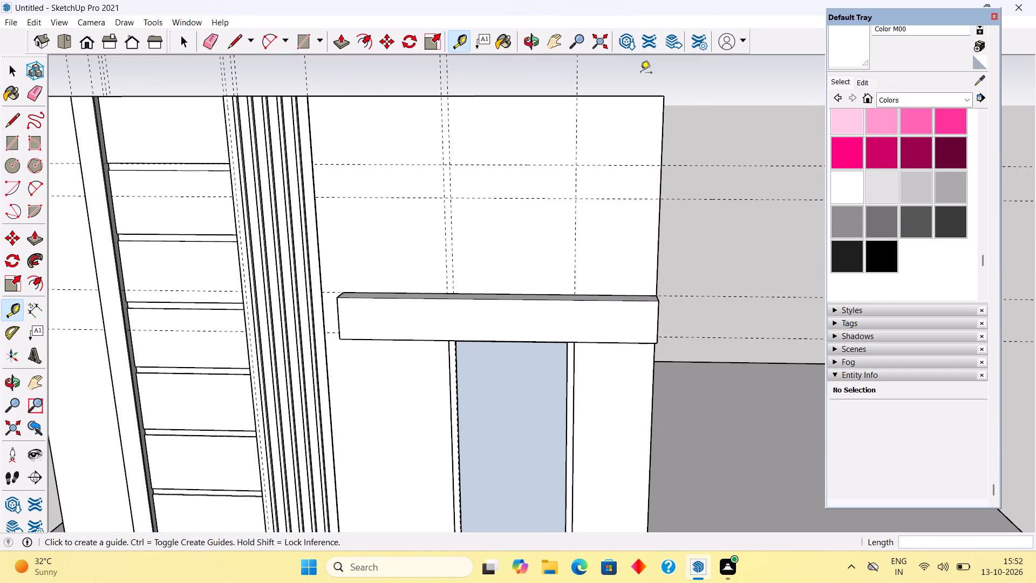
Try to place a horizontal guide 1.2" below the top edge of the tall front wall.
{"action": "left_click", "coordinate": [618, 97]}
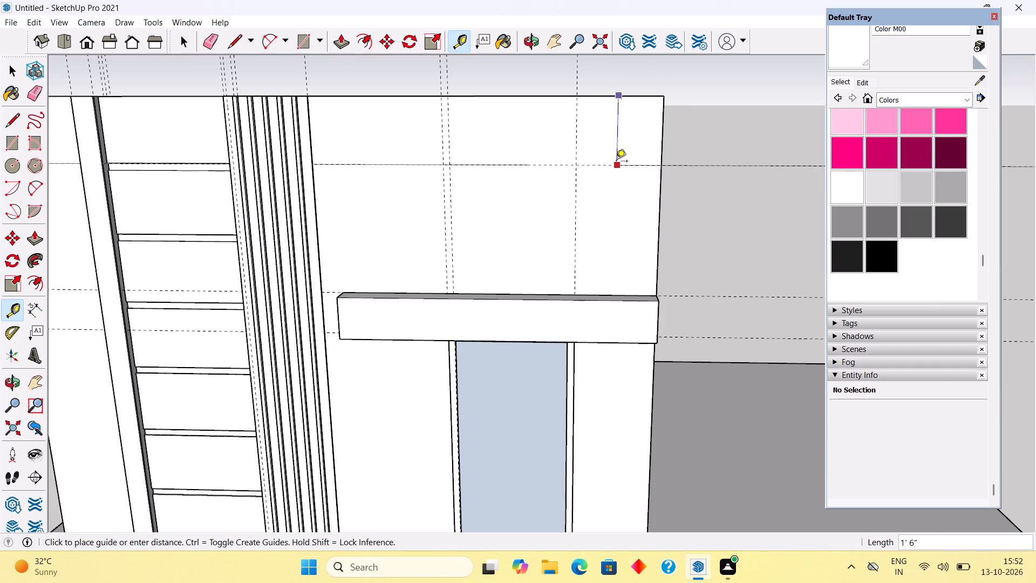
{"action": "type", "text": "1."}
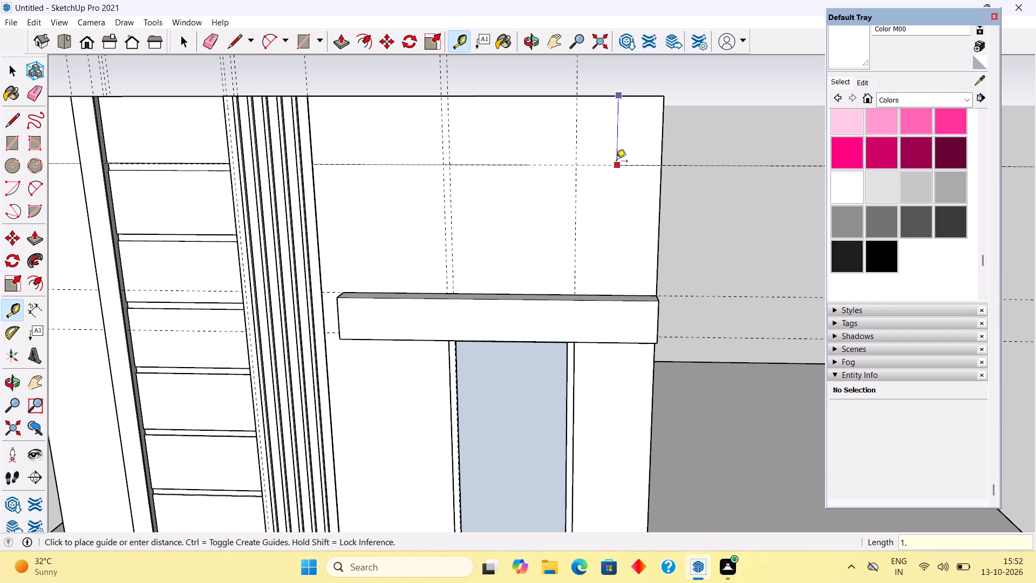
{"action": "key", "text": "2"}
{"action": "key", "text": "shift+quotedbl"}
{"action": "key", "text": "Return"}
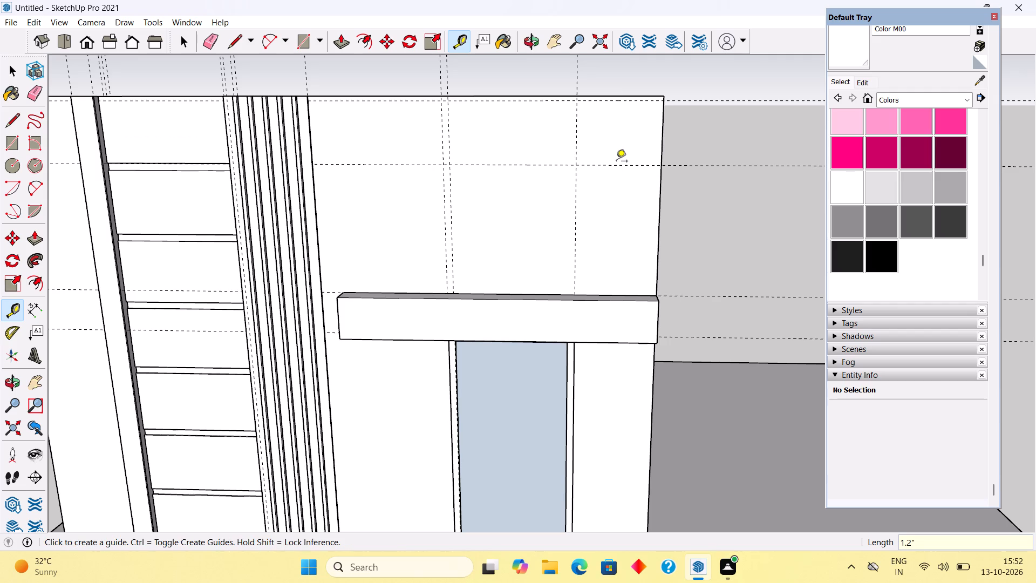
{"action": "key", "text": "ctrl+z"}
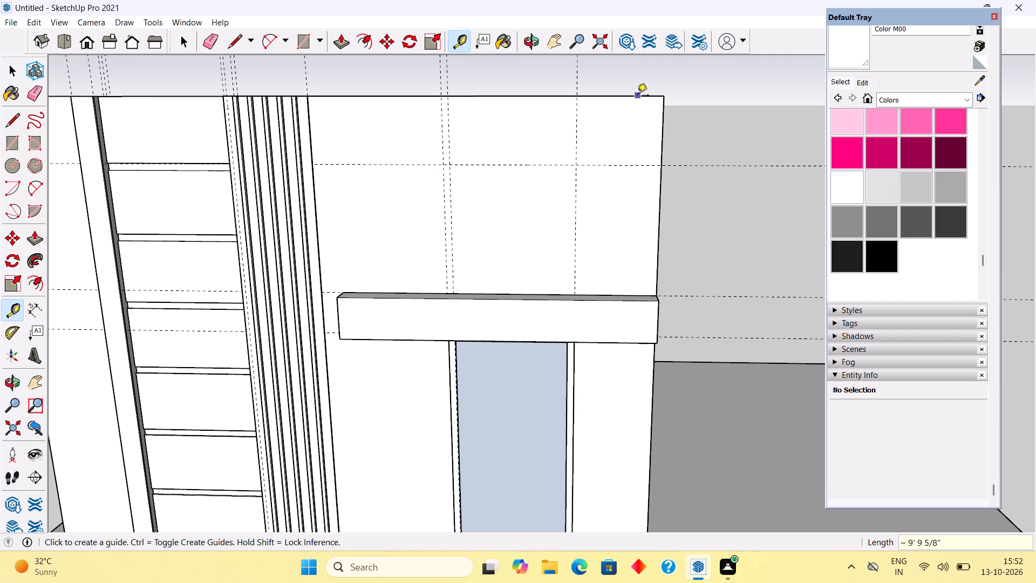
Place a horizontal guide 1.2' below the top edge of the tall front wall.
{"action": "left_click", "coordinate": [637, 96]}
{"action": "type", "text": "1.2'"}
{"action": "key", "text": "Return"}
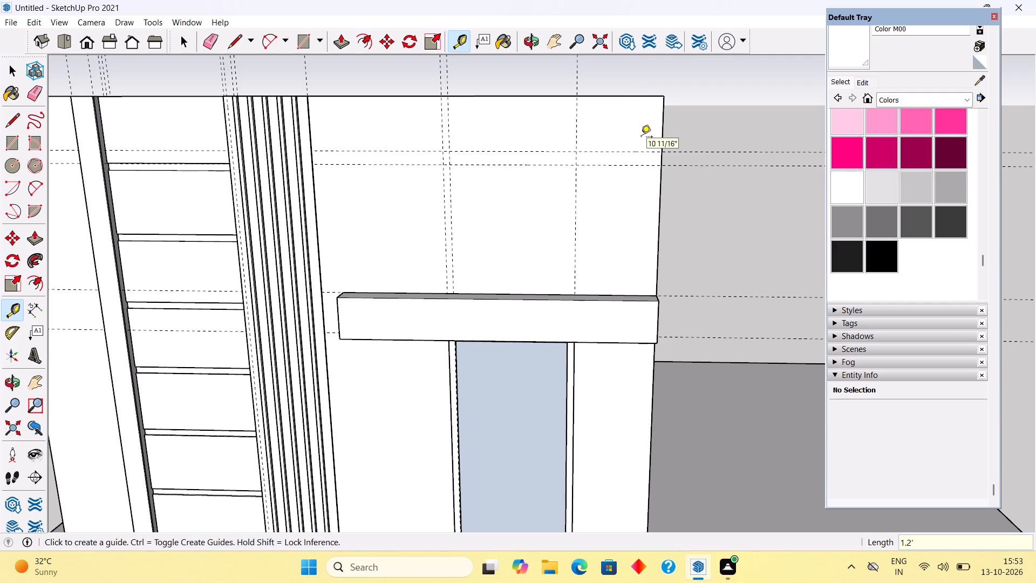
Delete the older horizontal guide just below the new 1.2' guide.
{"action": "key", "text": "space"}
{"action": "left_click", "coordinate": [639, 164]}
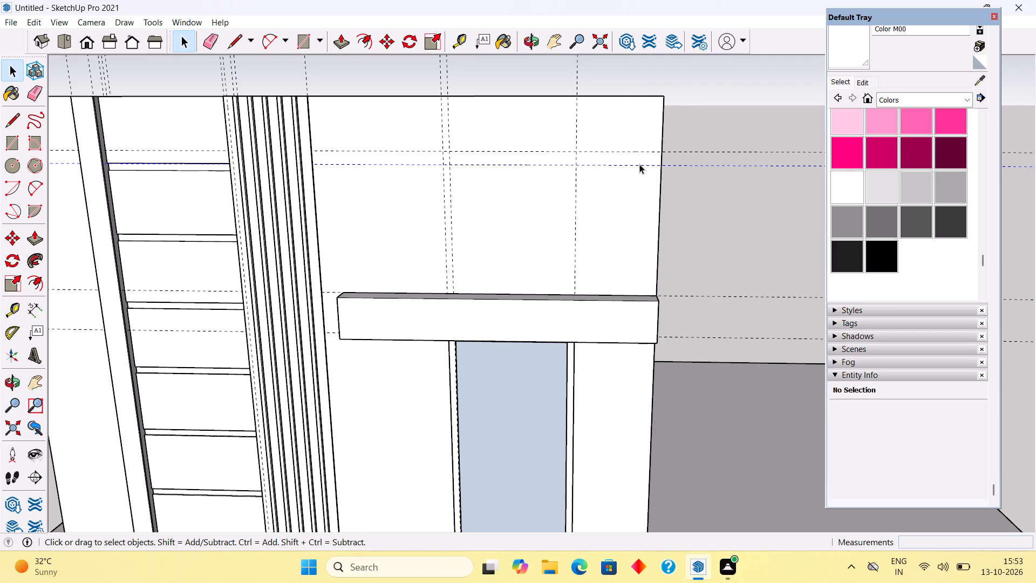
{"action": "key", "text": "Delete"}
Place a horizontal guide 6" below the 1.2' guide and another 3" below that one.
{"action": "key", "text": "t"}
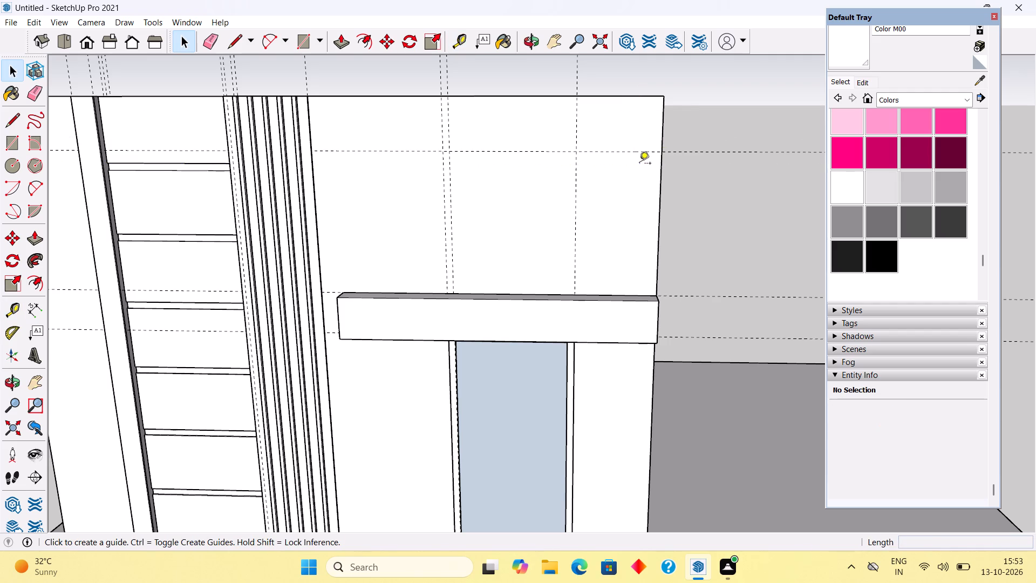
{"action": "left_click", "coordinate": [643, 151]}
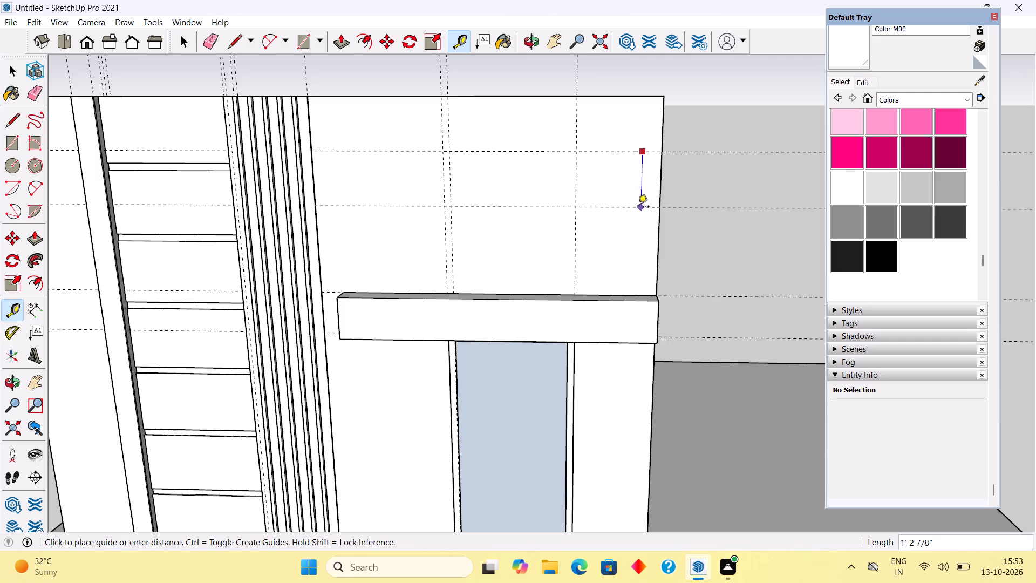
{"action": "type", "text": "6\""}
{"action": "key", "text": "Return"}
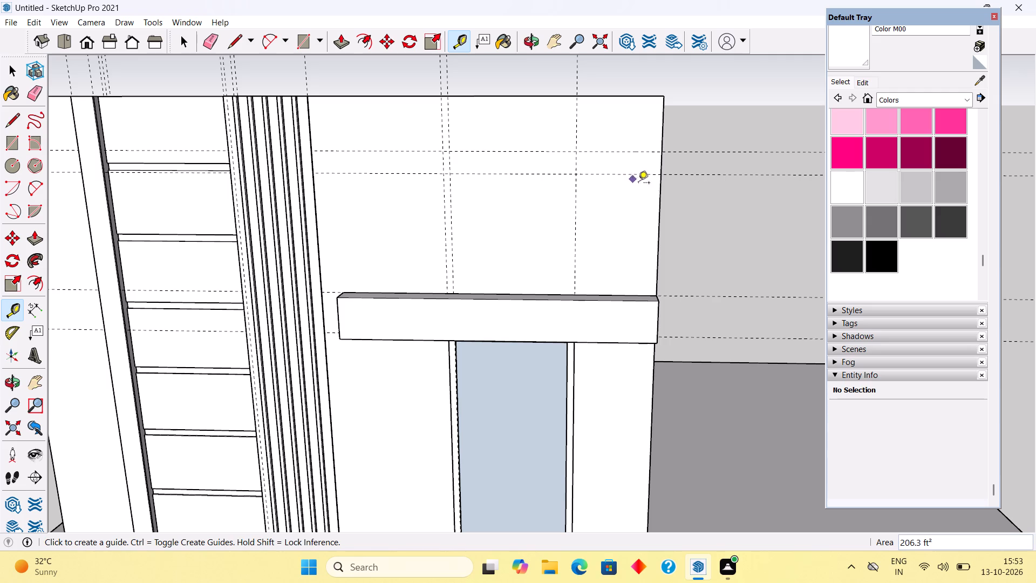
{"action": "middle_click_drag", "start_coordinate": [630, 180], "coordinate": [608, 147]}
{"action": "scroll", "coordinate": [631, 142], "scroll_direction": "up", "scroll_amount": 1}
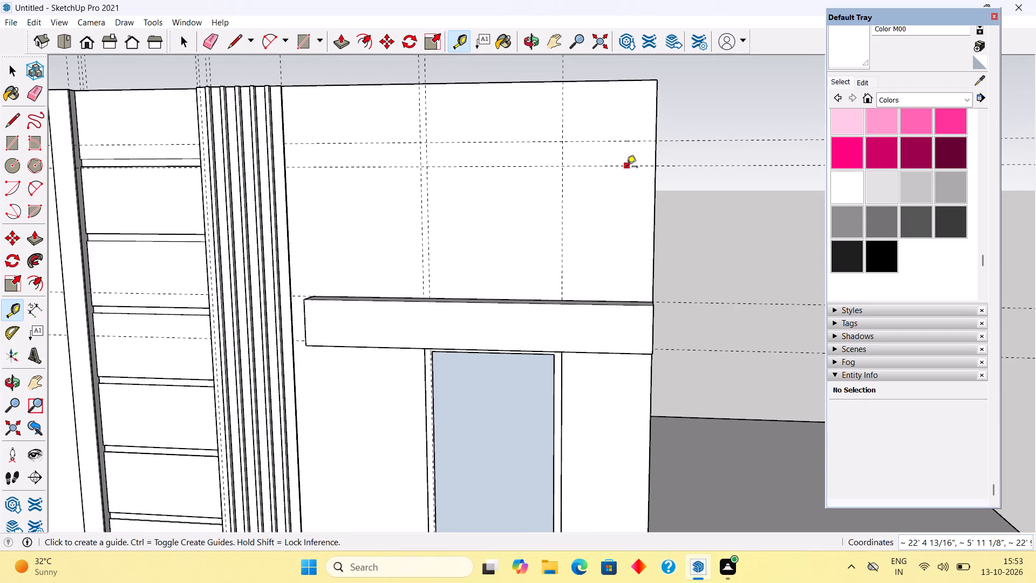
{"action": "left_click", "coordinate": [626, 168]}
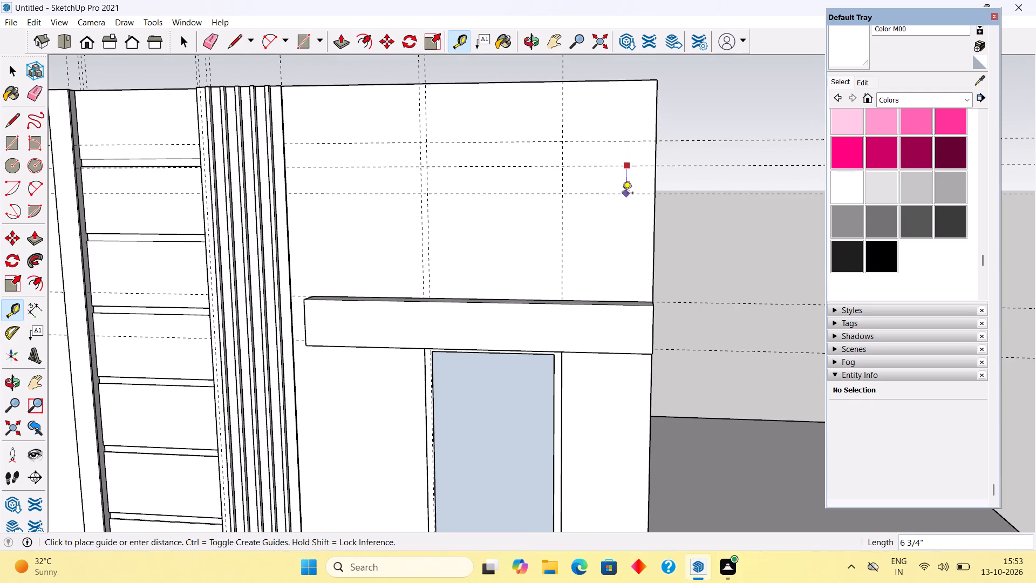
{"action": "type", "text": "3\""}
{"action": "key", "text": "Return"}
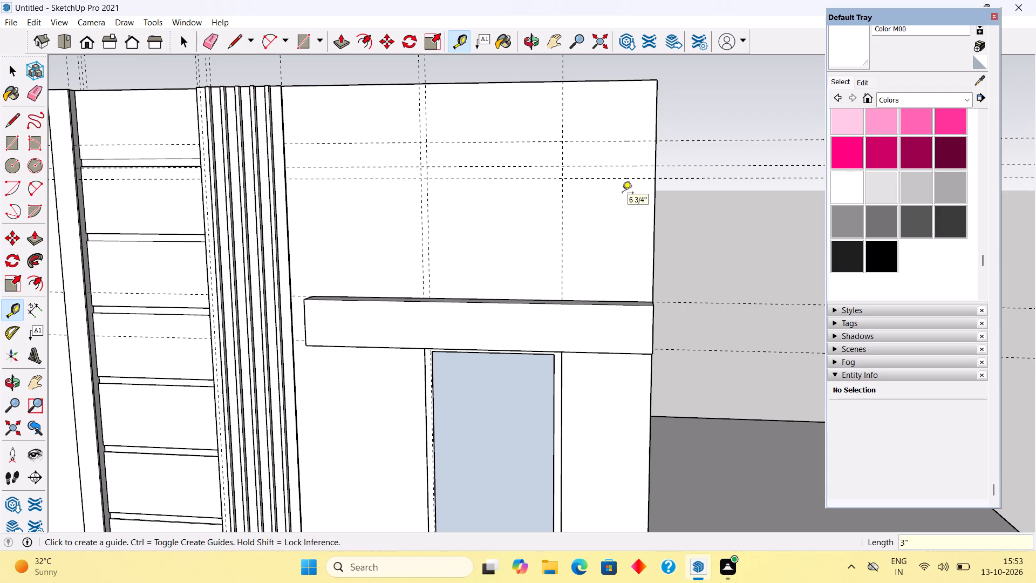
{"action": "key", "text": "space"}
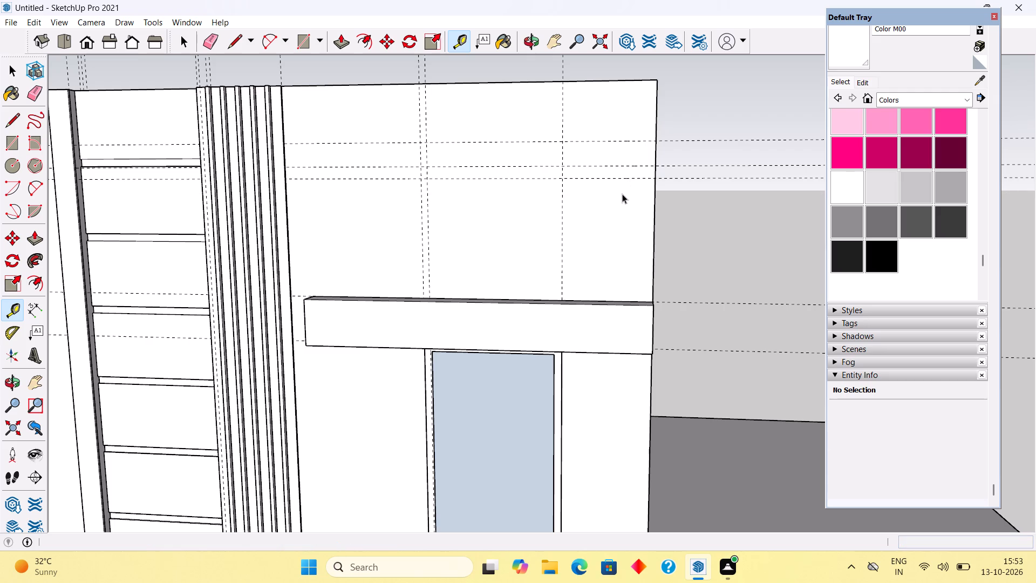
Draw a rectangle about 1' 11" by 2' 7" at the tall wall's outer edge above the upper band, and extrude it 1".
{"action": "key", "text": "r"}
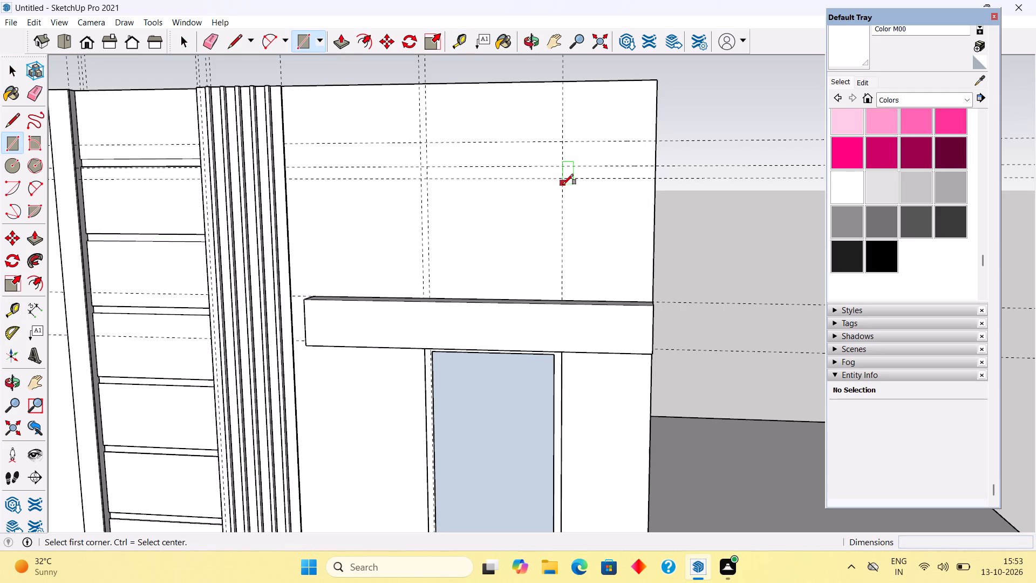
{"action": "left_click", "coordinate": [564, 180]}
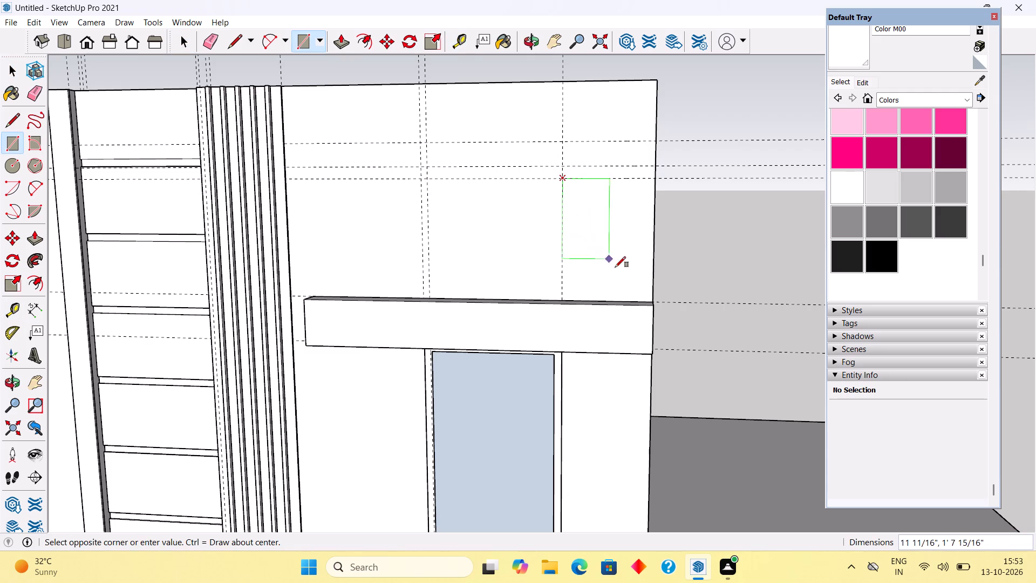
{"action": "left_click", "coordinate": [652, 300]}
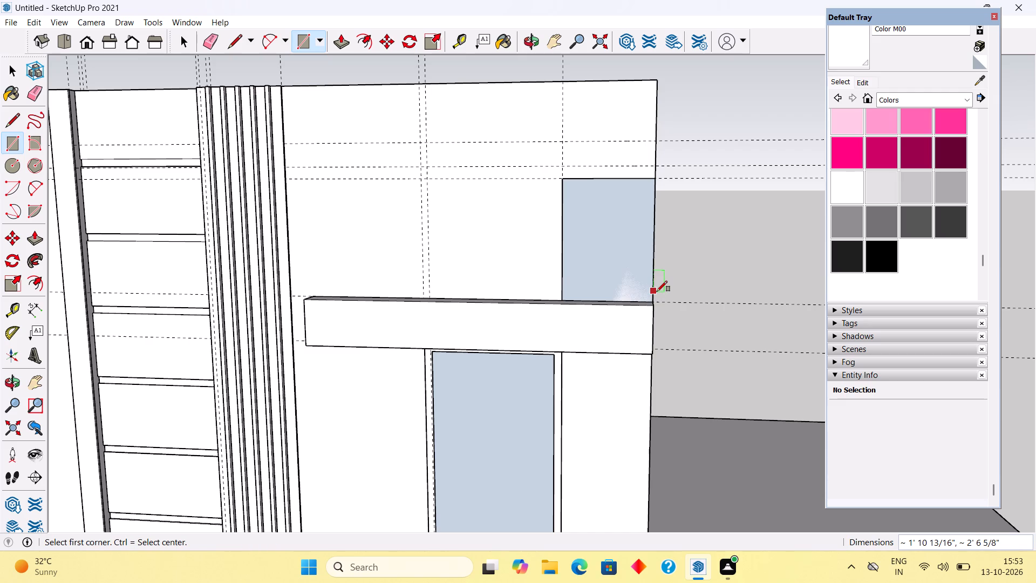
{"action": "key", "text": "p"}
{"action": "left_click", "coordinate": [640, 275]}
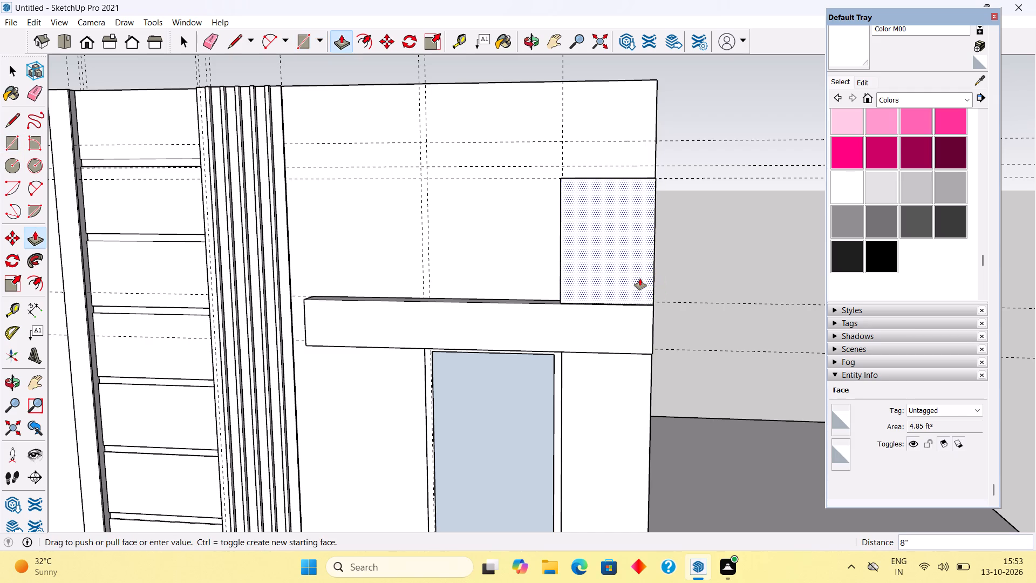
{"action": "type", "text": "1\""}
{"action": "key", "text": "Return"}
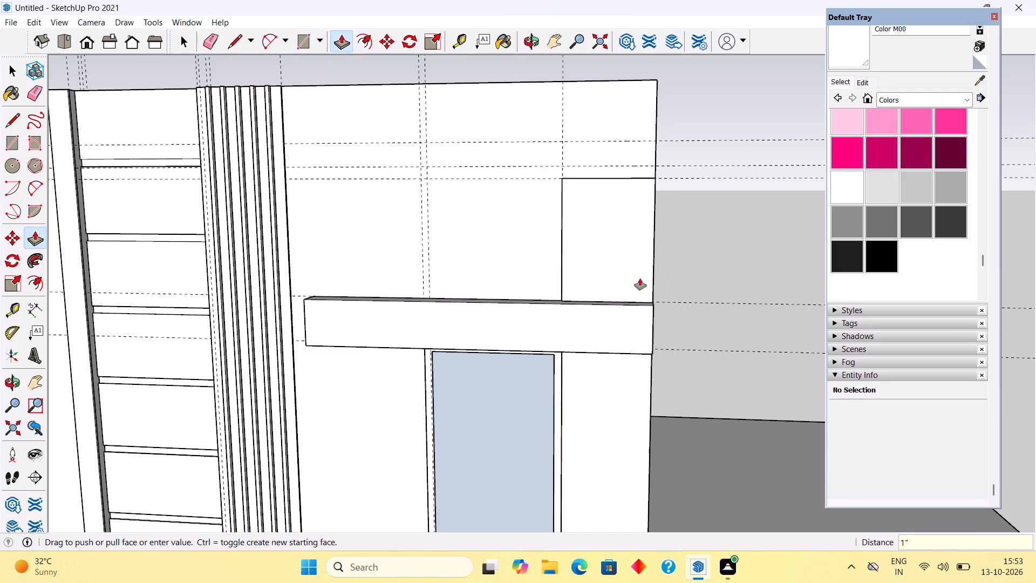
Make the 1" raised rectangular panel above the upper band into a group.
{"action": "key", "text": "space"}
{"action": "triple_click", "coordinate": [640, 280]}
{"action": "right_click", "coordinate": [640, 281]}
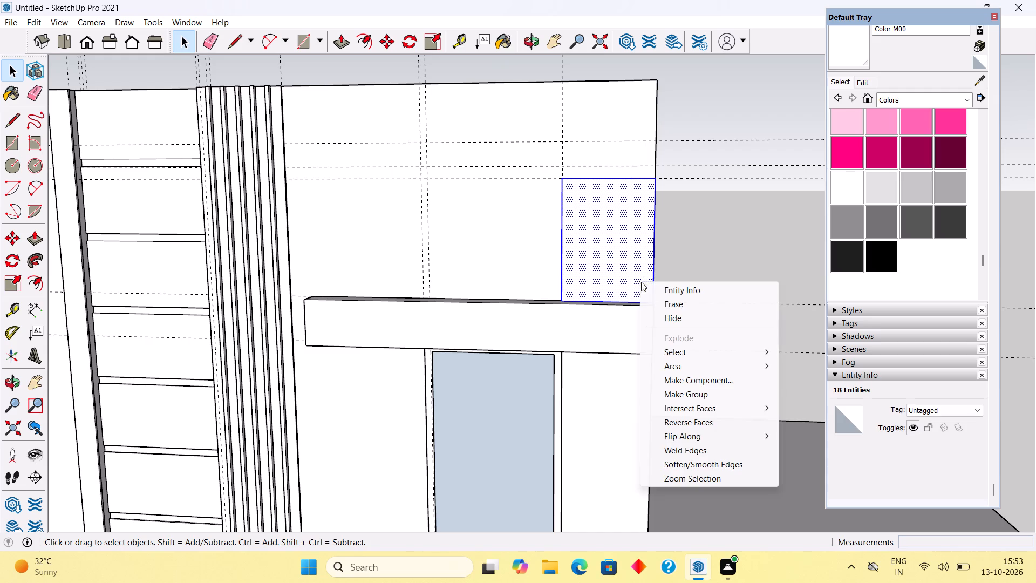
{"action": "left_click", "coordinate": [684, 399]}
{"action": "left_click", "coordinate": [705, 272]}
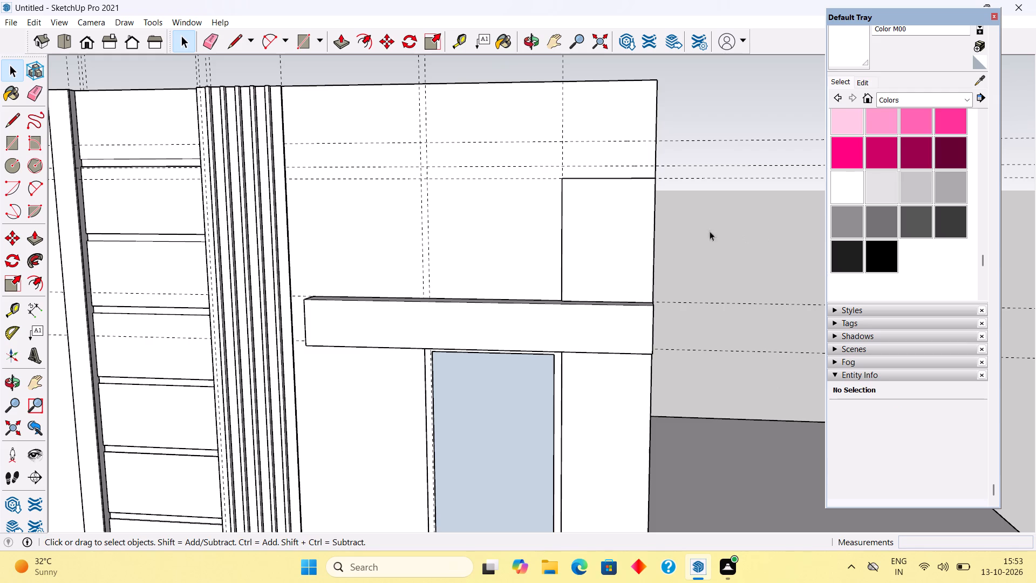
Examine the low roof, its front parapet and how they meet the tall front wall from several sides.
{"action": "scroll", "coordinate": [695, 231], "scroll_direction": "down", "scroll_amount": 5}
{"action": "scroll", "coordinate": [516, 245], "scroll_direction": "down", "scroll_amount": 11}
{"action": "scroll", "coordinate": [408, 270], "scroll_direction": "down", "scroll_amount": 4}
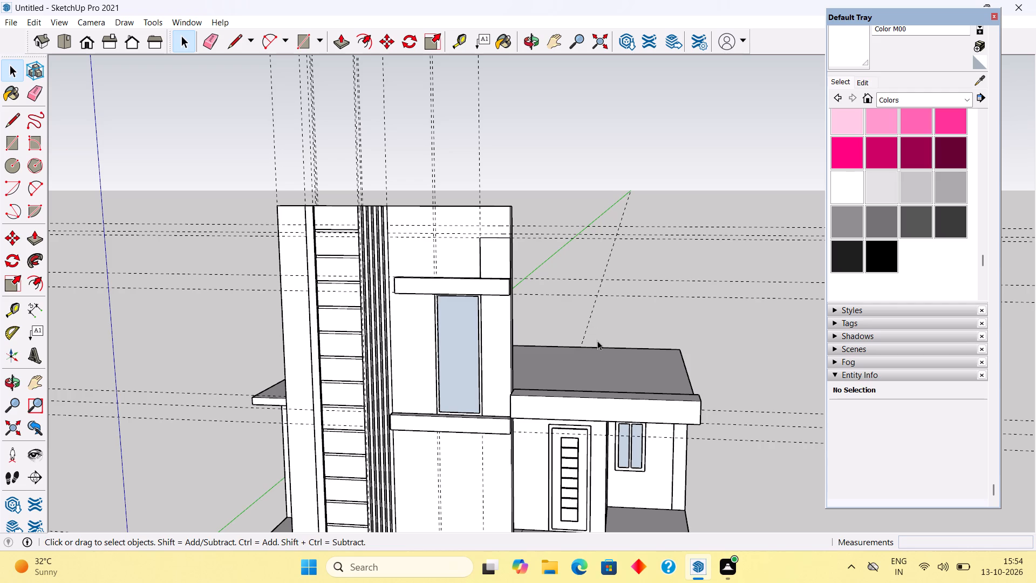
{"action": "middle_click_drag", "start_coordinate": [596, 382], "coordinate": [401, 442]}
{"action": "scroll", "coordinate": [418, 399], "scroll_direction": "down", "scroll_amount": 8}
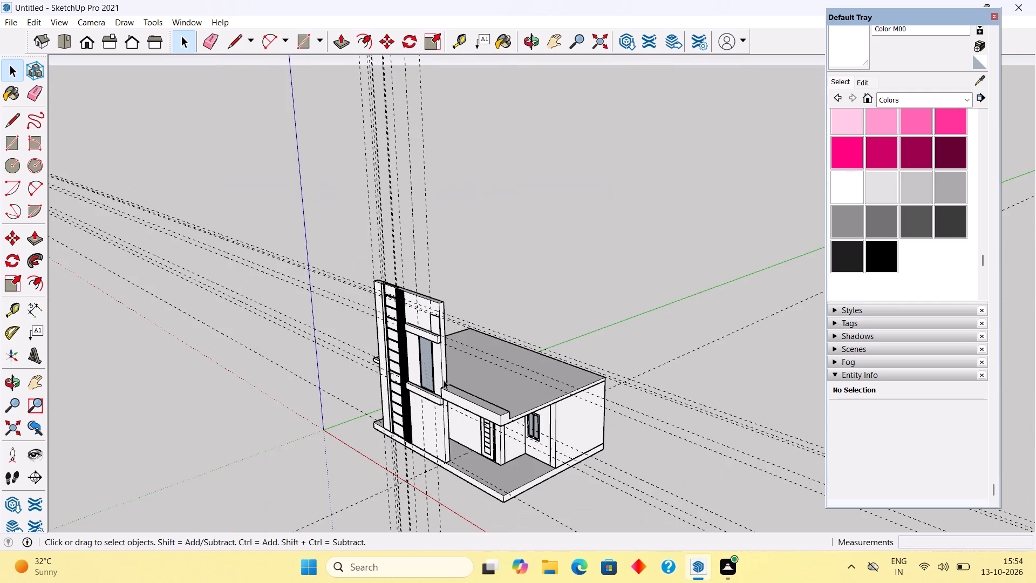
{"action": "scroll", "coordinate": [515, 395], "scroll_direction": "up", "scroll_amount": 6}
{"action": "middle_click_drag", "start_coordinate": [465, 405], "coordinate": [401, 435]}
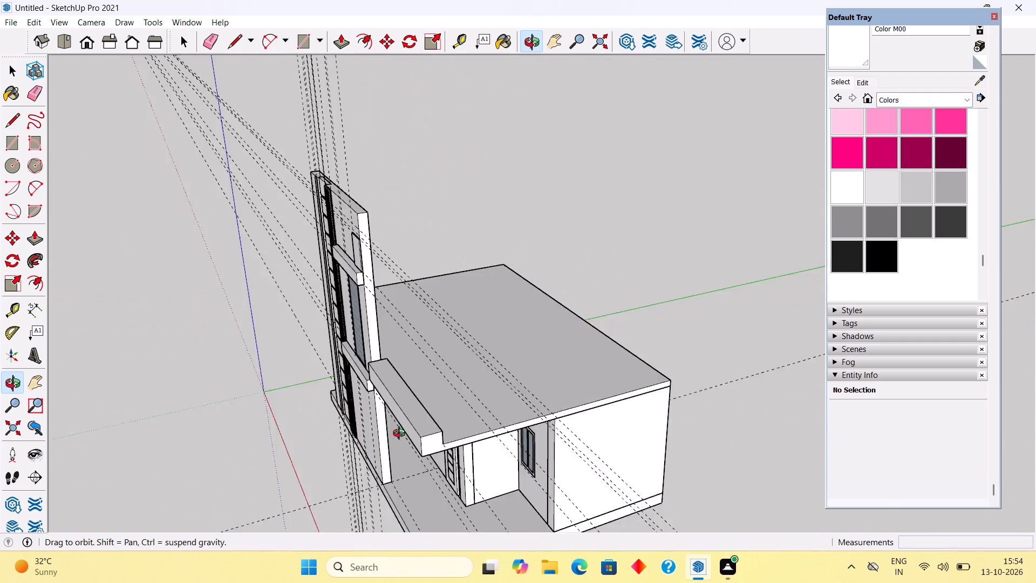
{"action": "middle_click_drag", "start_coordinate": [401, 435], "coordinate": [407, 434]}
{"action": "scroll", "coordinate": [407, 434], "scroll_direction": "up", "scroll_amount": 4}
{"action": "scroll", "coordinate": [574, 474], "scroll_direction": "up", "scroll_amount": 2}
{"action": "middle_click_drag", "start_coordinate": [500, 392], "coordinate": [426, 437]}
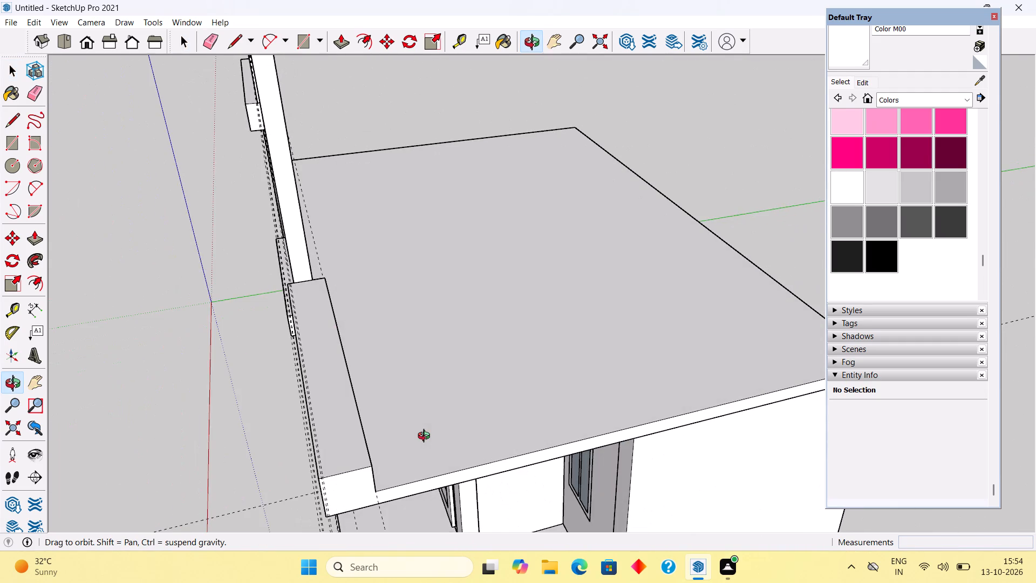
{"action": "middle_click_drag", "start_coordinate": [426, 437], "coordinate": [397, 445]}
{"action": "scroll", "coordinate": [397, 445], "scroll_direction": "up", "scroll_amount": 2}
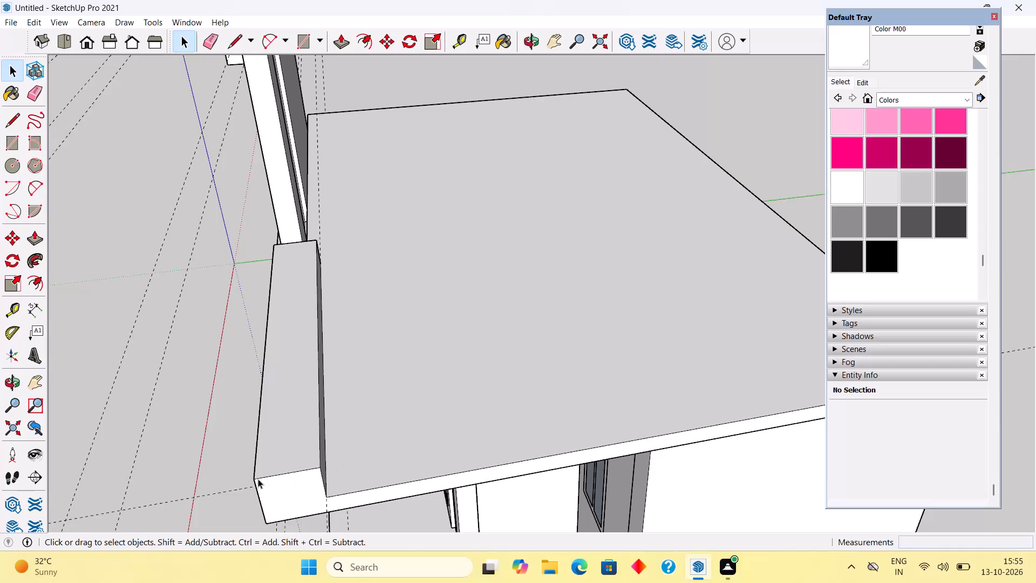
{"action": "middle_click_drag", "start_coordinate": [258, 469], "coordinate": [506, 382]}
{"action": "scroll", "coordinate": [493, 387], "scroll_direction": "down", "scroll_amount": 4}
{"action": "scroll", "coordinate": [331, 377], "scroll_direction": "down", "scroll_amount": 6}
{"action": "middle_click_drag", "start_coordinate": [393, 373], "coordinate": [564, 337]}
{"action": "scroll", "coordinate": [572, 338], "scroll_direction": "up", "scroll_amount": 4}
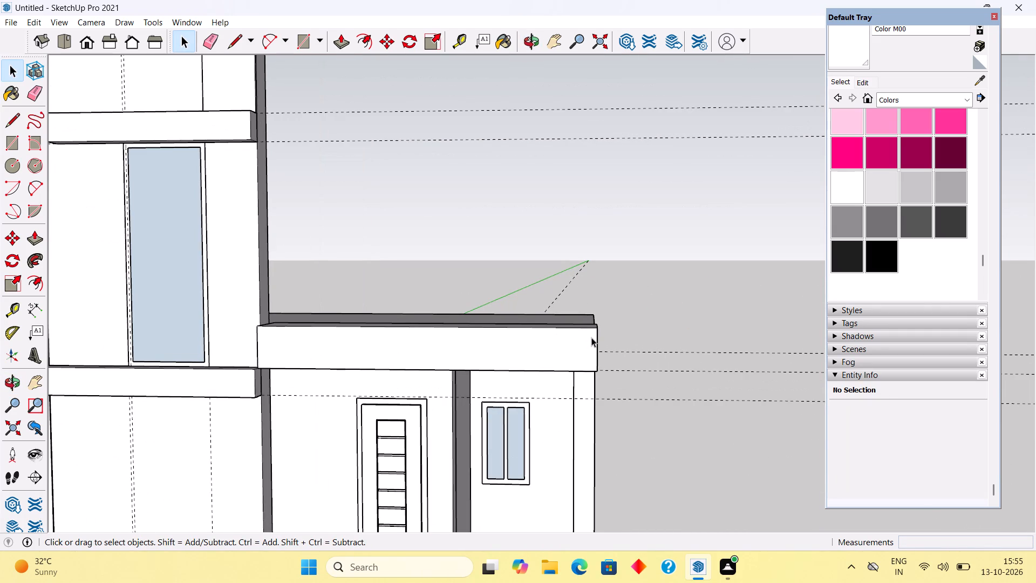
{"action": "middle_click_drag", "start_coordinate": [591, 337], "coordinate": [590, 359]}
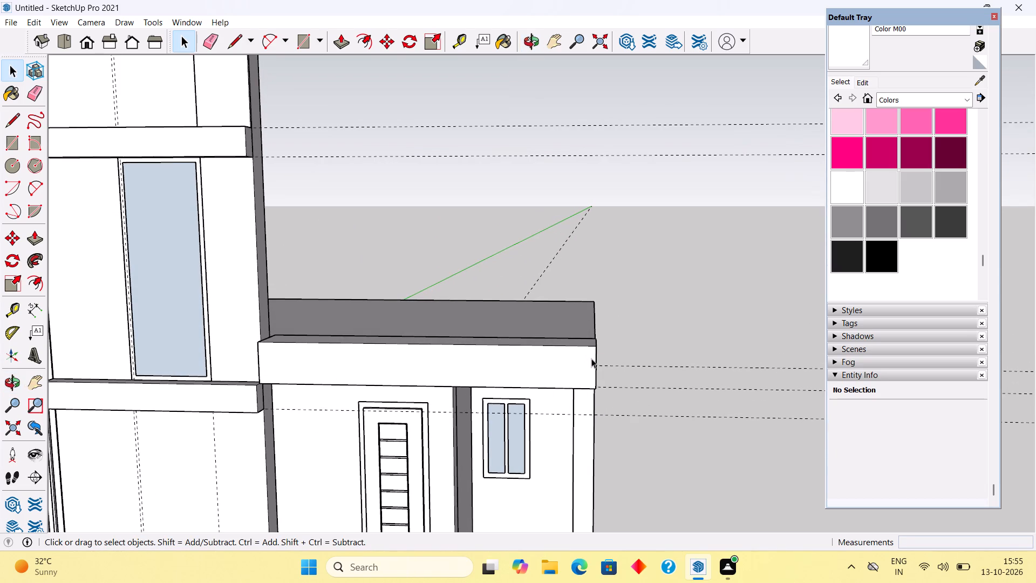
Place a vertical guide on the low roof's front parapet, 4' in from its outer end.
{"action": "key", "text": "t"}
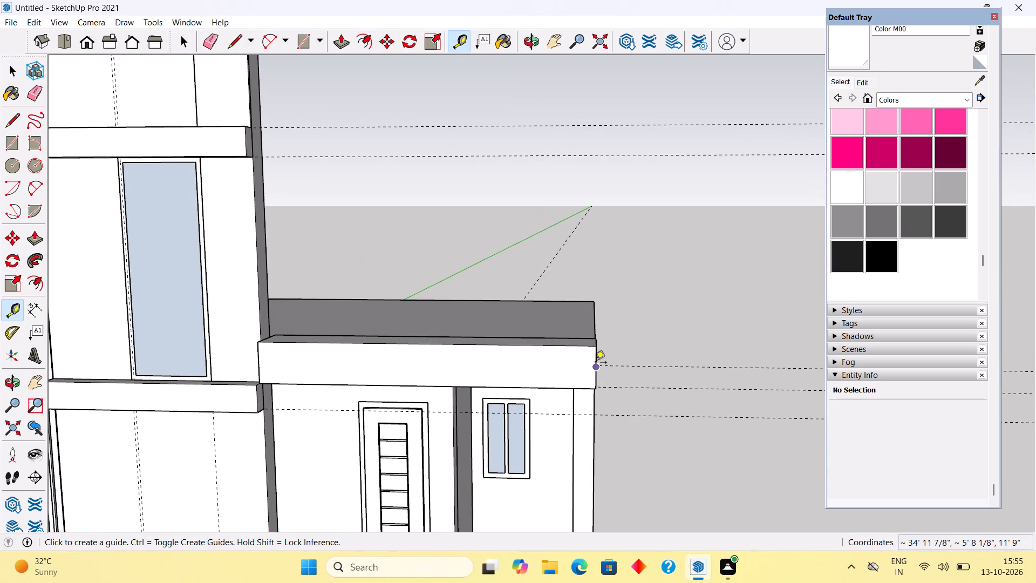
{"action": "middle_click_drag", "start_coordinate": [509, 382], "coordinate": [718, 374]}
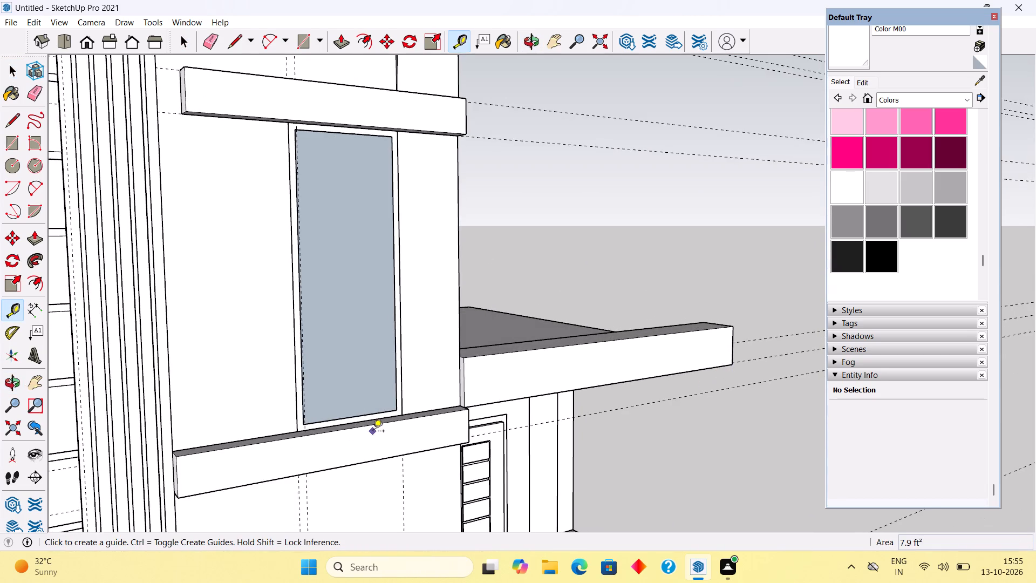
{"action": "scroll", "coordinate": [373, 432], "scroll_direction": "up", "scroll_amount": 5}
{"action": "scroll", "coordinate": [514, 409], "scroll_direction": "up", "scroll_amount": 8}
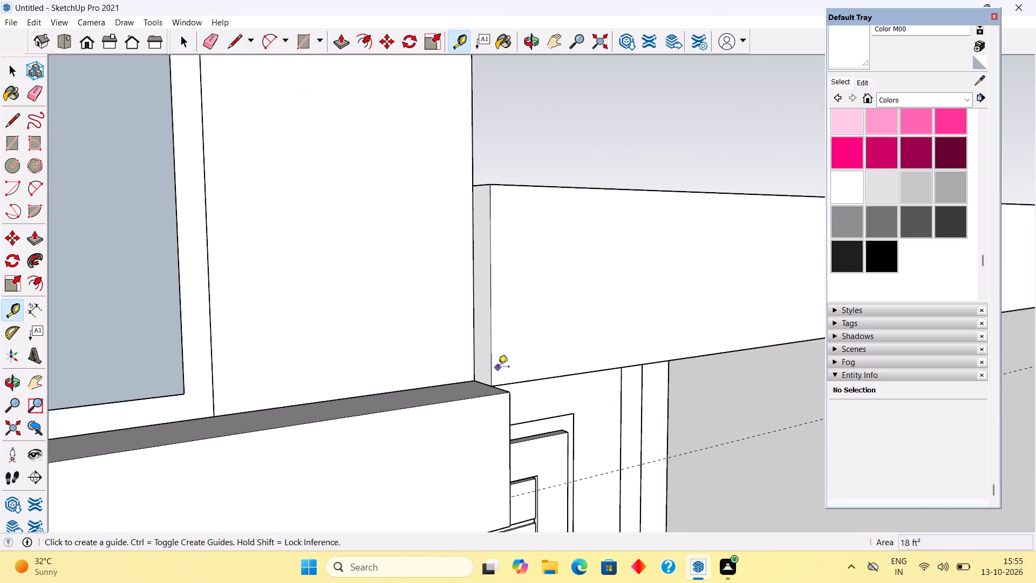
{"action": "middle_click_drag", "start_coordinate": [488, 376], "coordinate": [486, 378]}
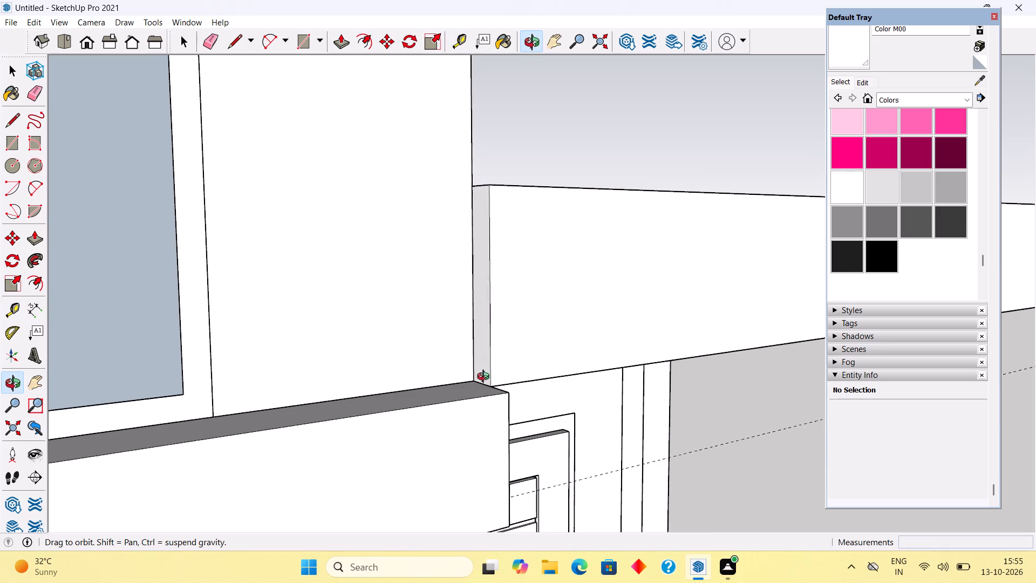
{"action": "middle_click_drag", "start_coordinate": [486, 378], "coordinate": [420, 395]}
{"action": "scroll", "coordinate": [420, 395], "scroll_direction": "down", "scroll_amount": 6}
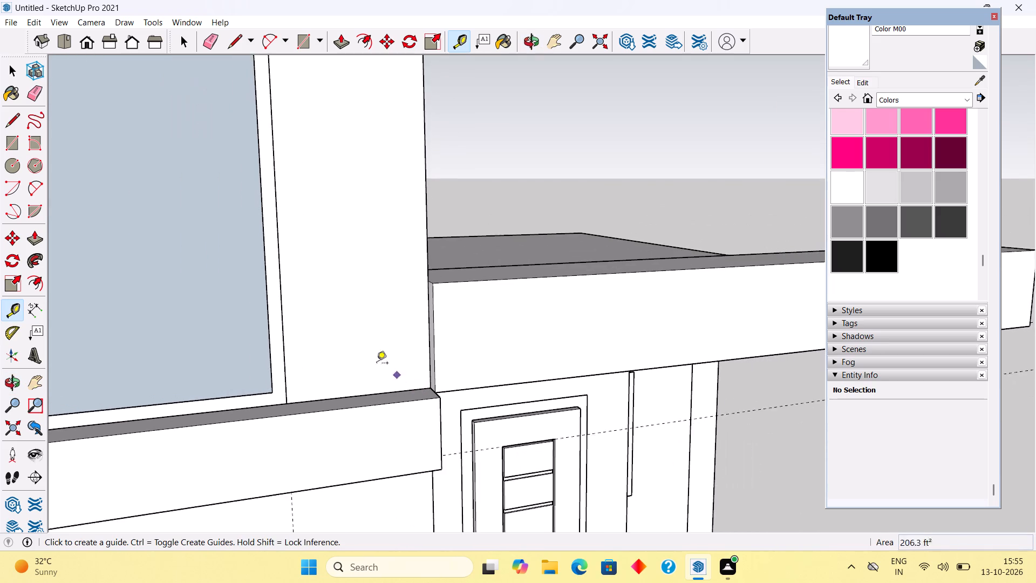
{"action": "scroll", "coordinate": [377, 364], "scroll_direction": "down", "scroll_amount": 12}
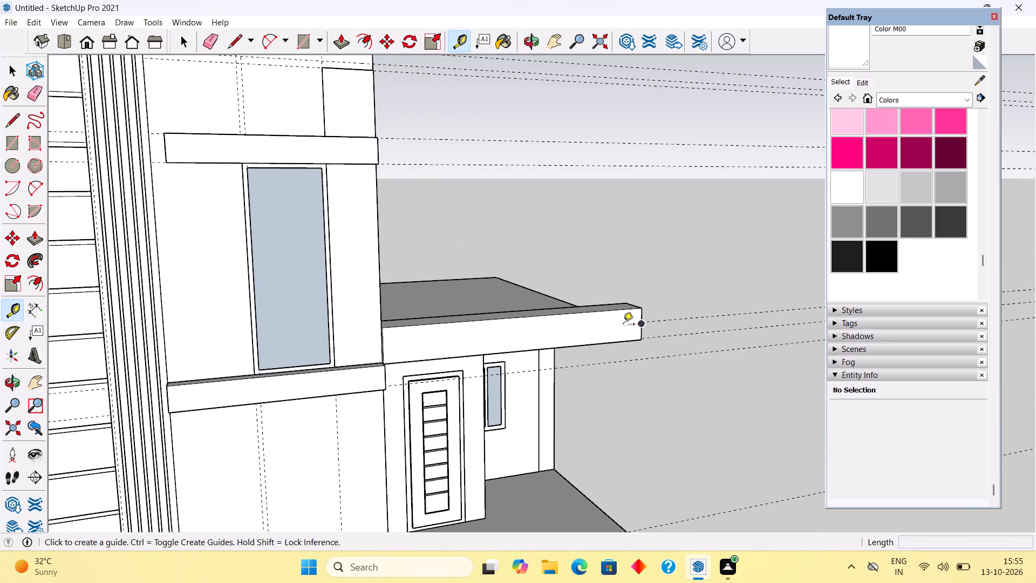
{"action": "key", "text": "space"}
{"action": "type", "text": "t"}
{"action": "scroll", "coordinate": [640, 315], "scroll_direction": "up", "scroll_amount": 5}
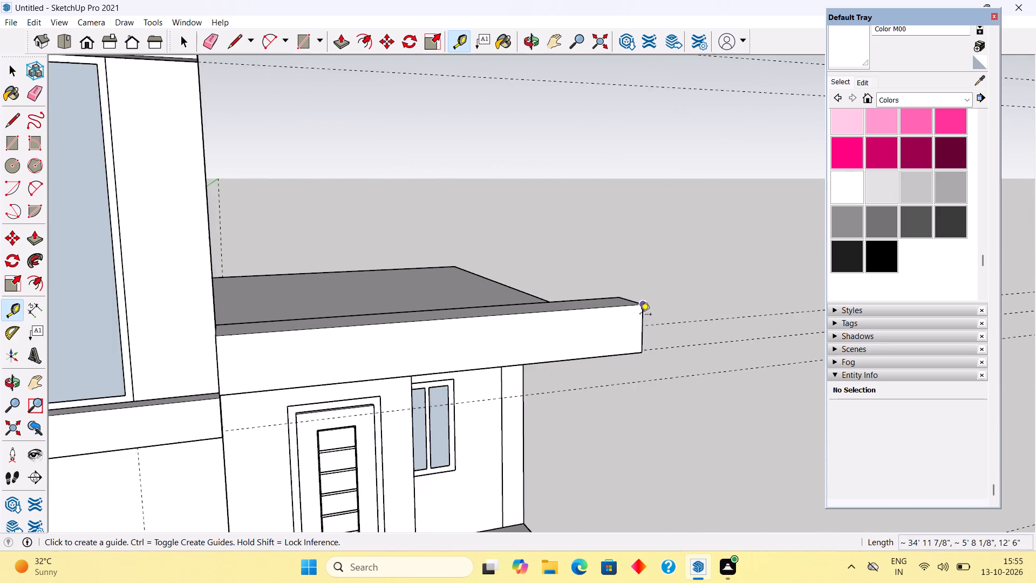
{"action": "left_click", "coordinate": [640, 316]}
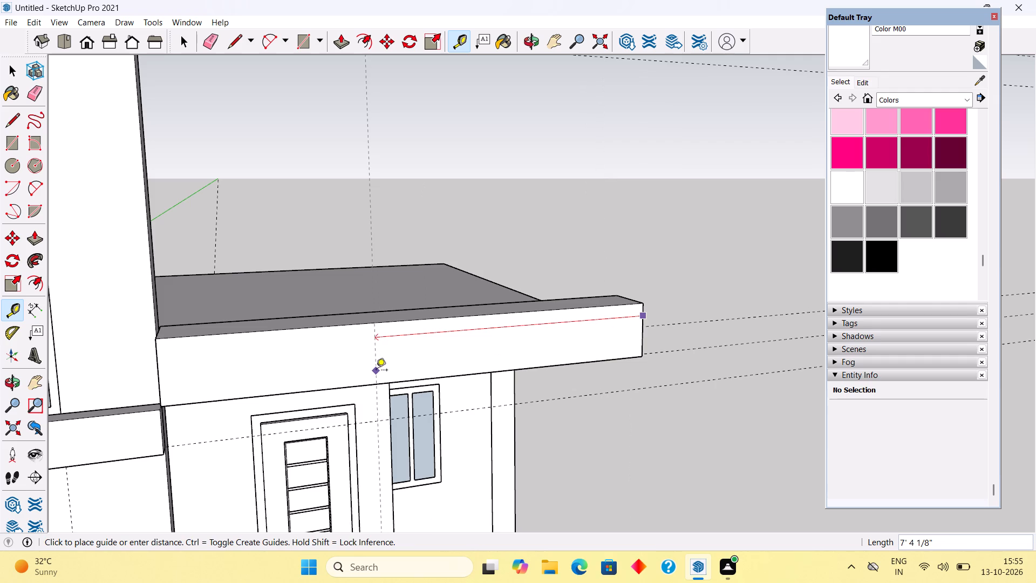
{"action": "type", "text": "4'"}
{"action": "key", "text": "Return"}
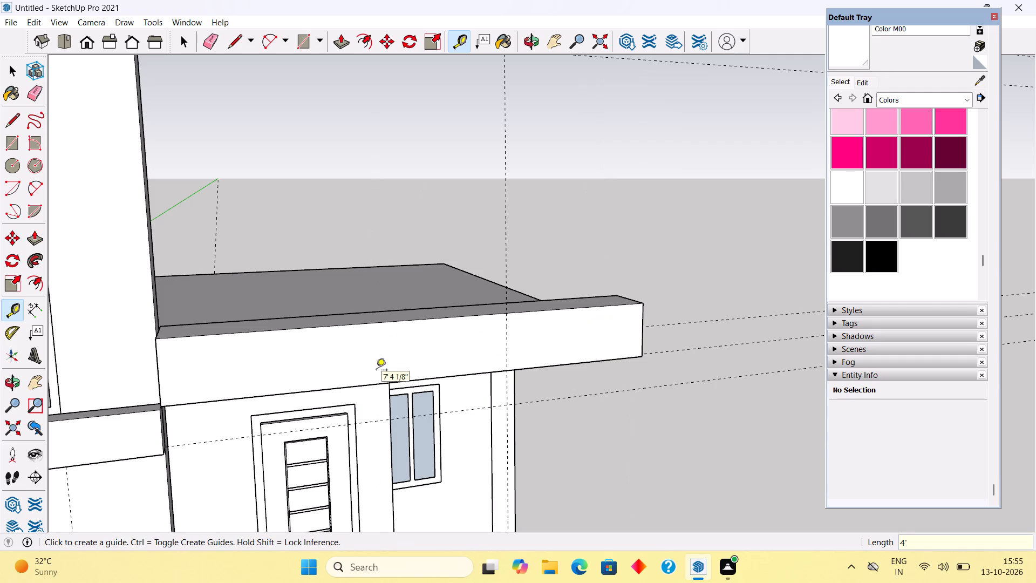
{"action": "key", "text": "space"}
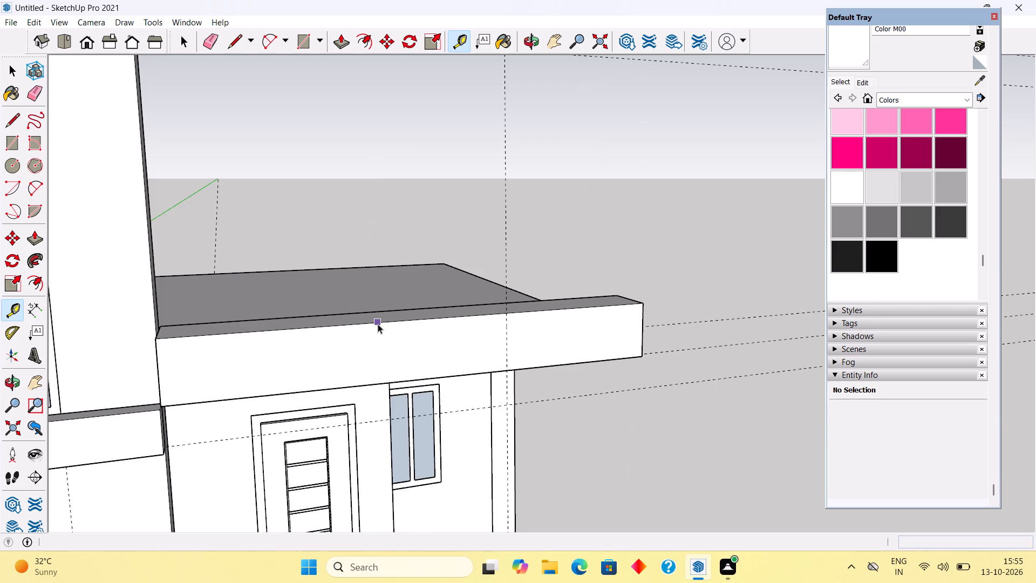
Place a horizontal guide about 1' 3" below the guide at the raised panel's top edge.
{"action": "scroll", "coordinate": [378, 324], "scroll_direction": "down", "scroll_amount": 4}
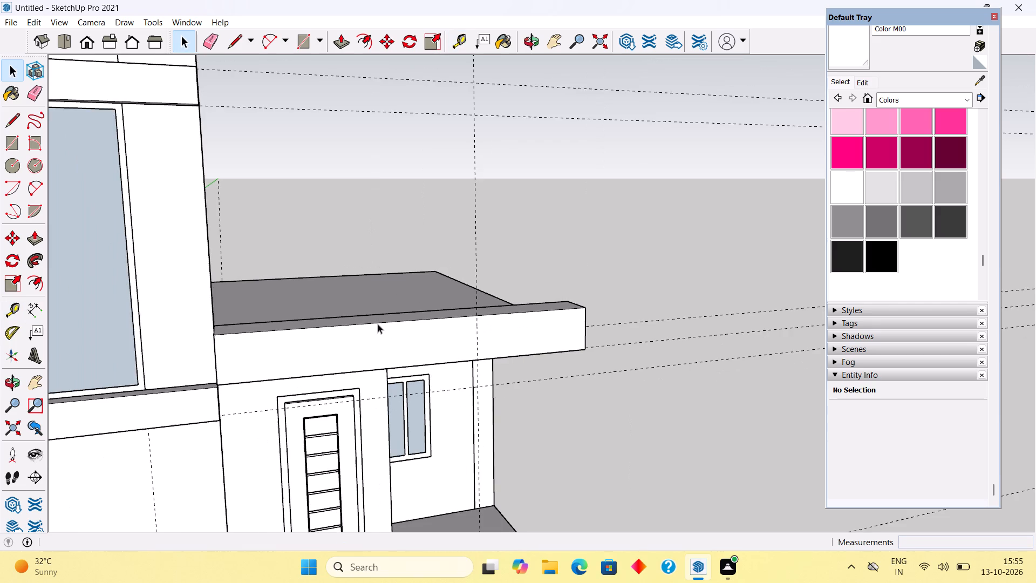
{"action": "middle_click_drag", "start_coordinate": [548, 185], "coordinate": [437, 202]}
{"action": "scroll", "coordinate": [443, 180], "scroll_direction": "down", "scroll_amount": 3}
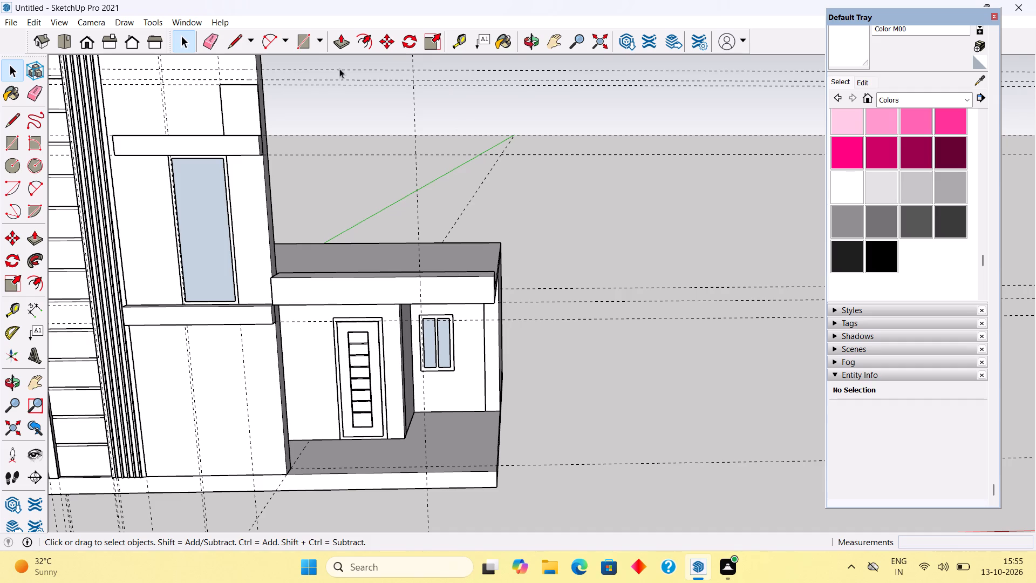
{"action": "scroll", "coordinate": [302, 94], "scroll_direction": "up", "scroll_amount": 3}
{"action": "key", "text": "t"}
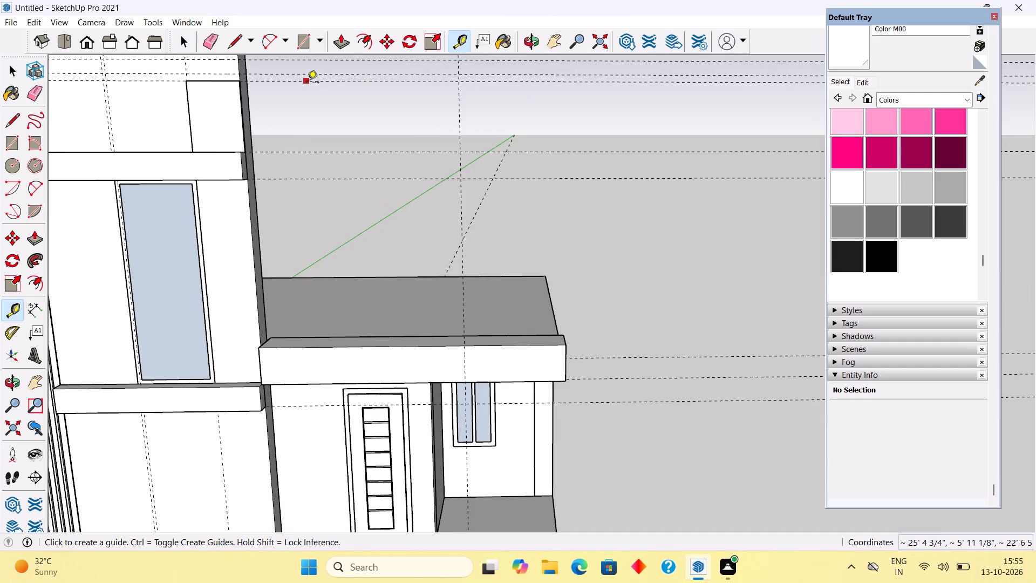
{"action": "left_click", "coordinate": [308, 83]}
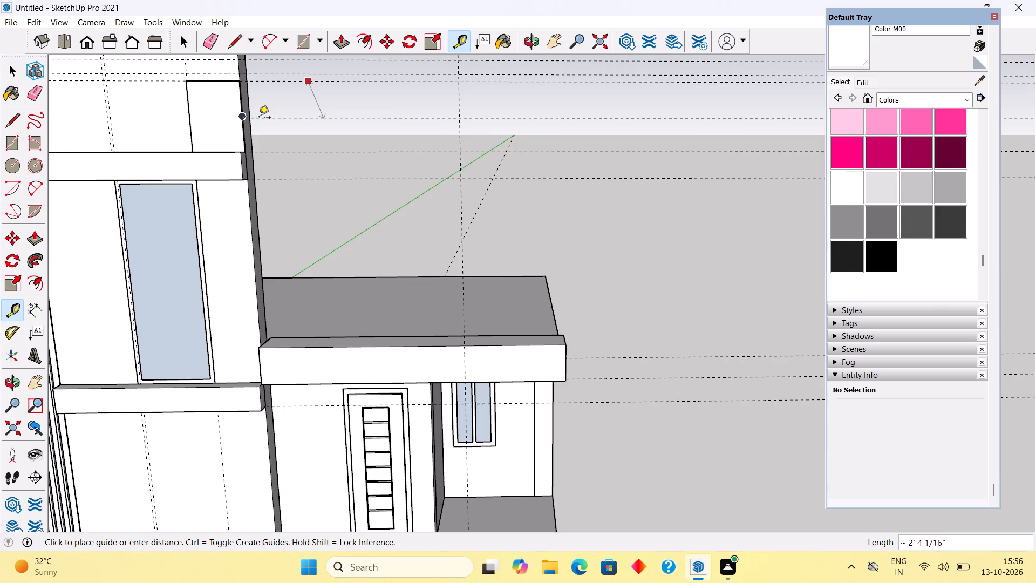
{"action": "scroll", "coordinate": [259, 117], "scroll_direction": "up", "scroll_amount": 8}
{"action": "middle_click_drag", "start_coordinate": [234, 115], "coordinate": [196, 140]}
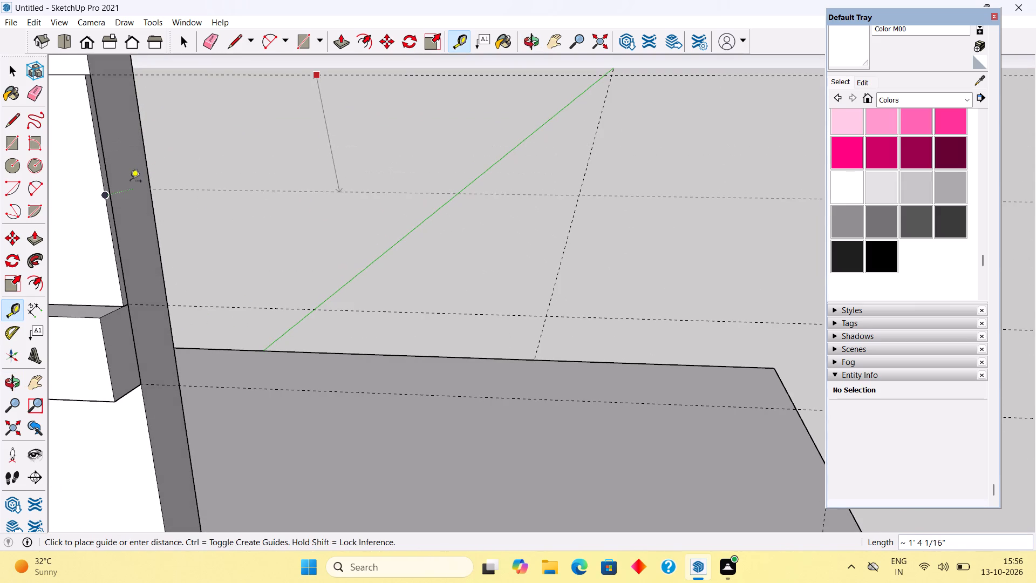
{"action": "left_click", "coordinate": [111, 193]}
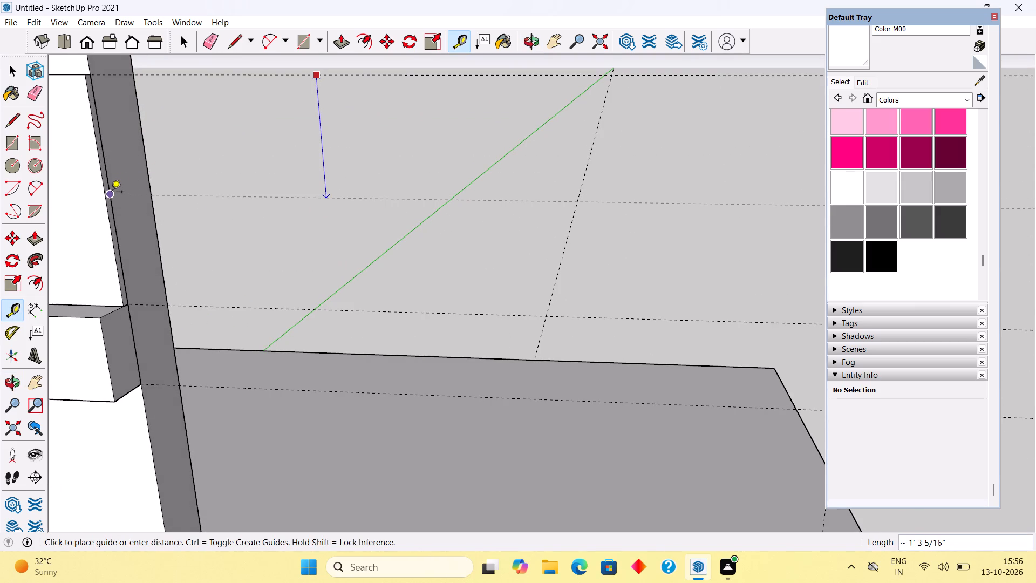
{"action": "scroll", "coordinate": [111, 193], "scroll_direction": "down", "scroll_amount": 16}
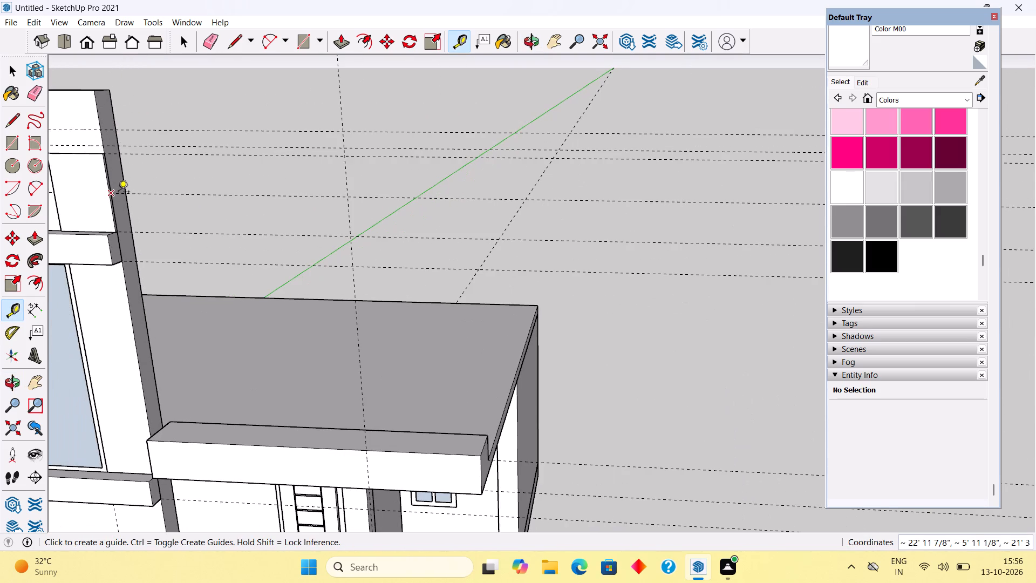
{"action": "key", "text": "space"}
Place a vertical guide at the front parapet's outer end, 4' from the previous vertical guide.
{"action": "middle_click_drag", "start_coordinate": [305, 223], "coordinate": [383, 162]}
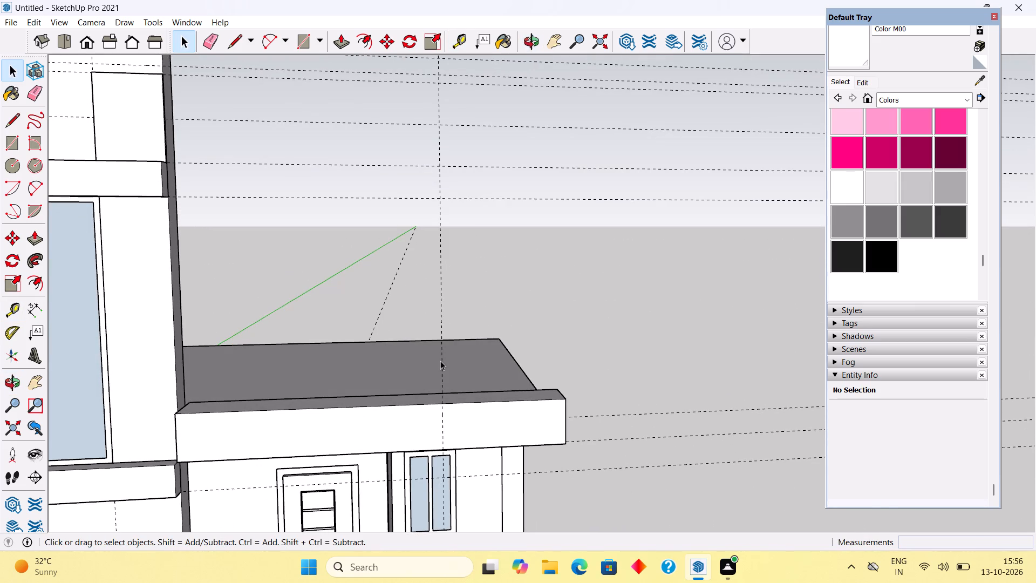
{"action": "key", "text": "t"}
{"action": "left_click", "coordinate": [445, 381]}
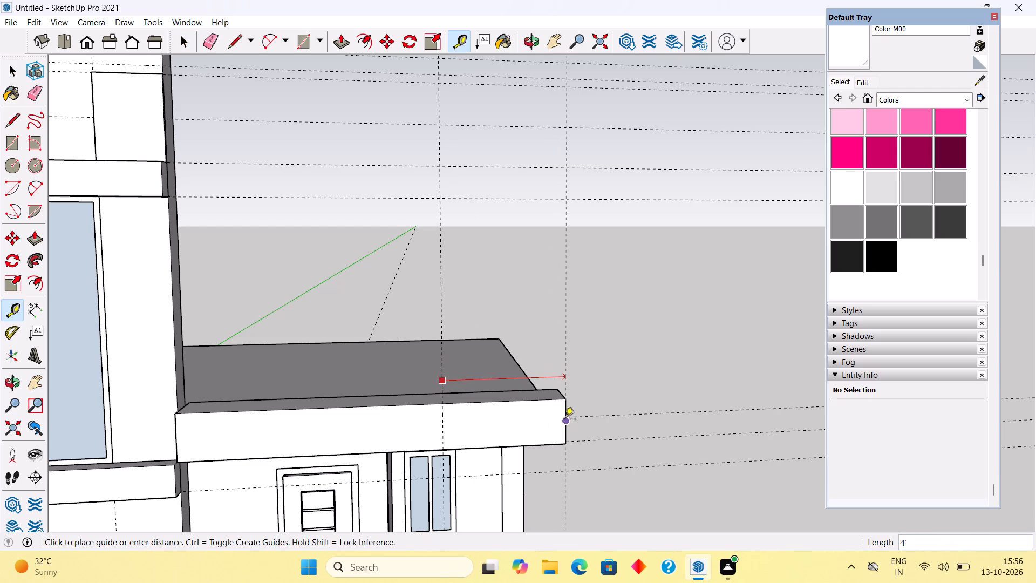
{"action": "left_click", "coordinate": [564, 413]}
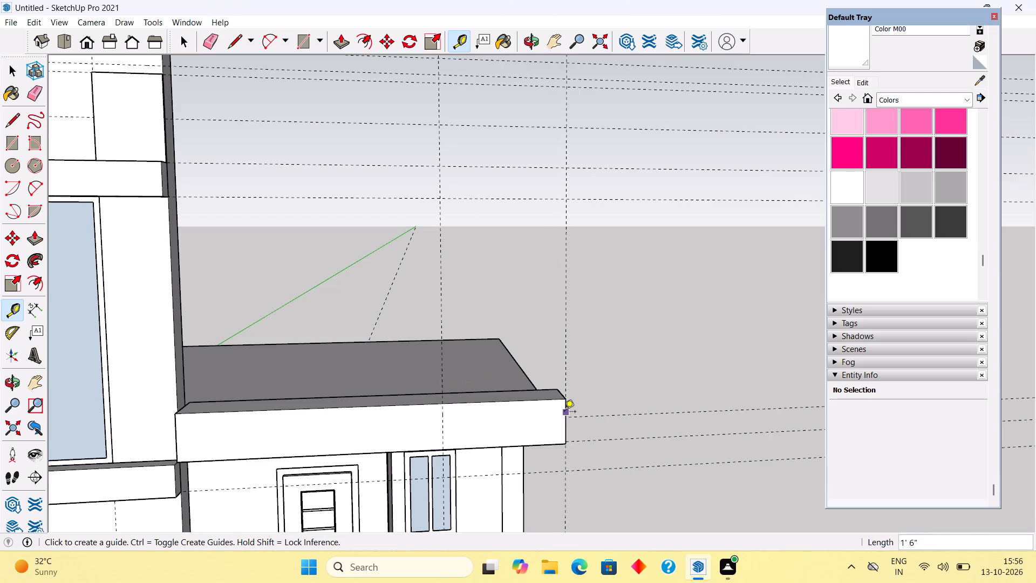
{"action": "key", "text": "space"}
Draw a rectangle 4' by about 8' 9" between the two vertical guides, from the new horizontal guide down to the front parapet's top.
{"action": "key", "text": "r"}
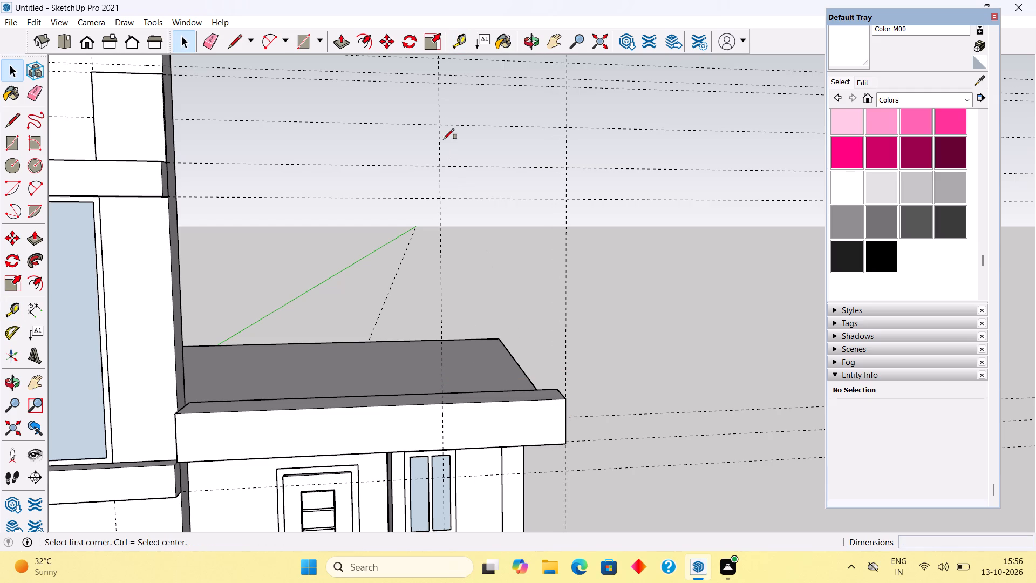
{"action": "left_click", "coordinate": [439, 124]}
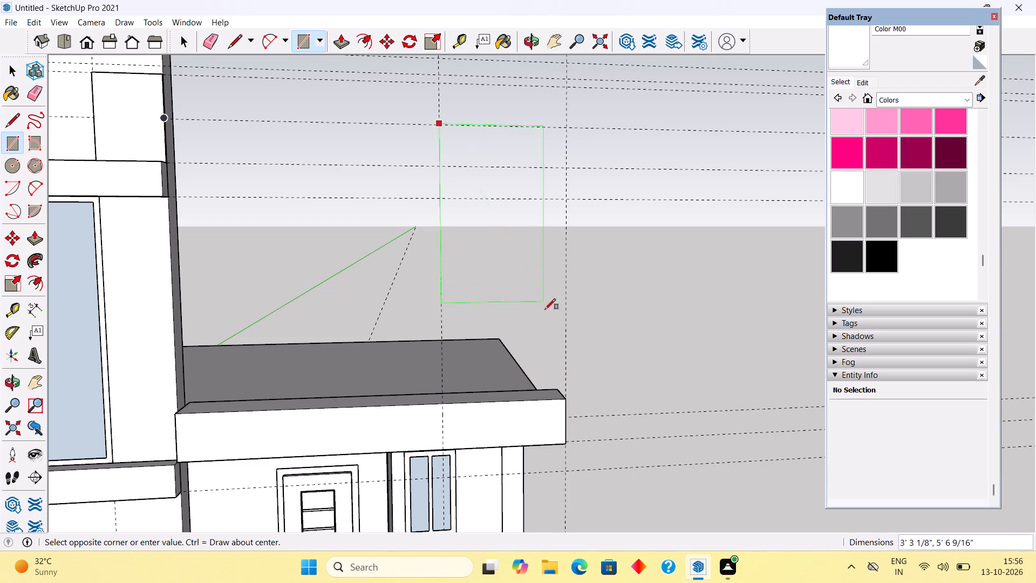
{"action": "left_click", "coordinate": [563, 399]}
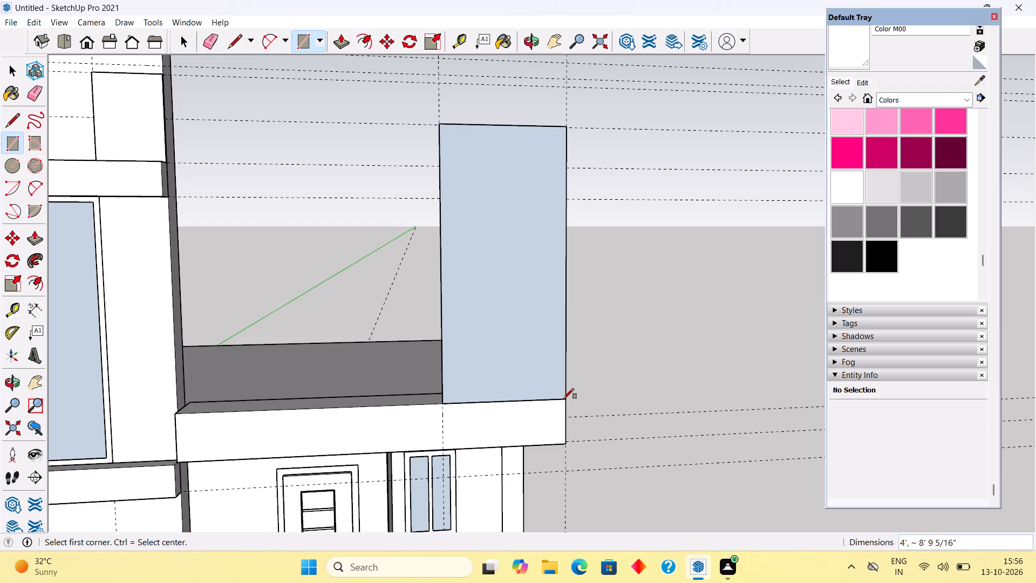
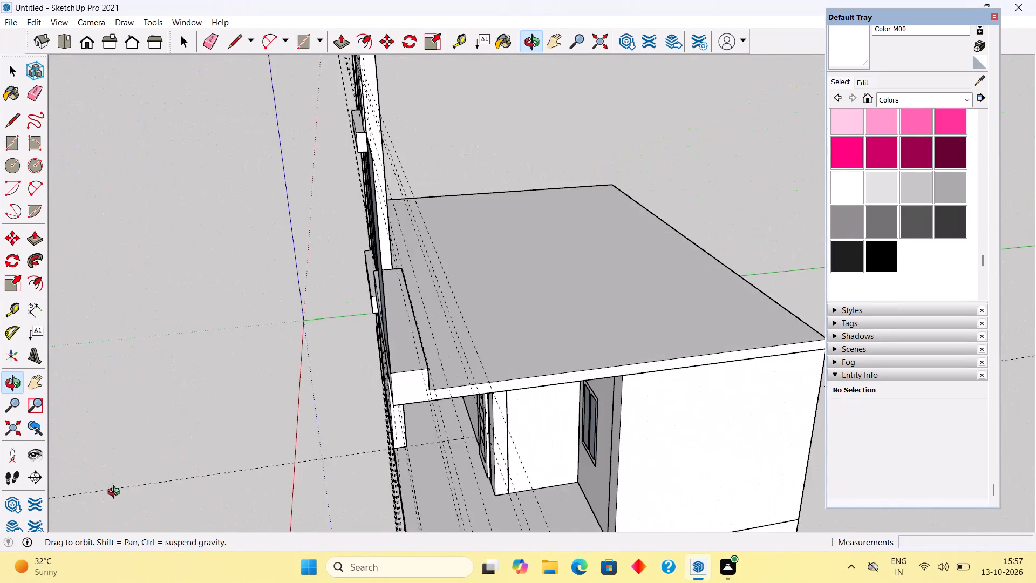
Push/Pull the tall rectangular face standing on the roof-edge parapet to a thickness of 5".
{"action": "middle_click_drag", "start_coordinate": [395, 323], "coordinate": [216, 350]}
{"action": "key", "text": "space"}
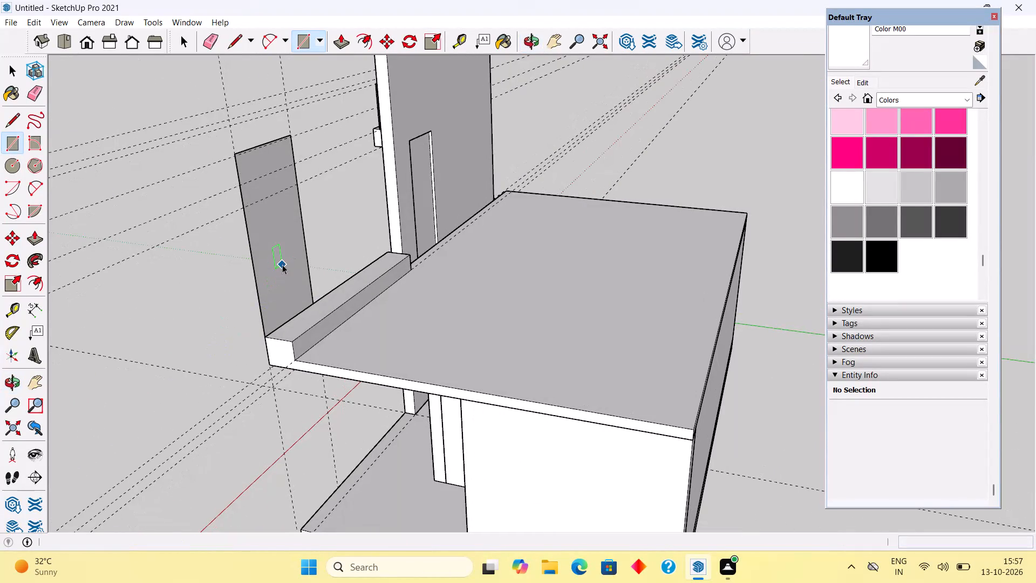
{"action": "type", "text": "p"}
{"action": "left_click", "coordinate": [282, 259]}
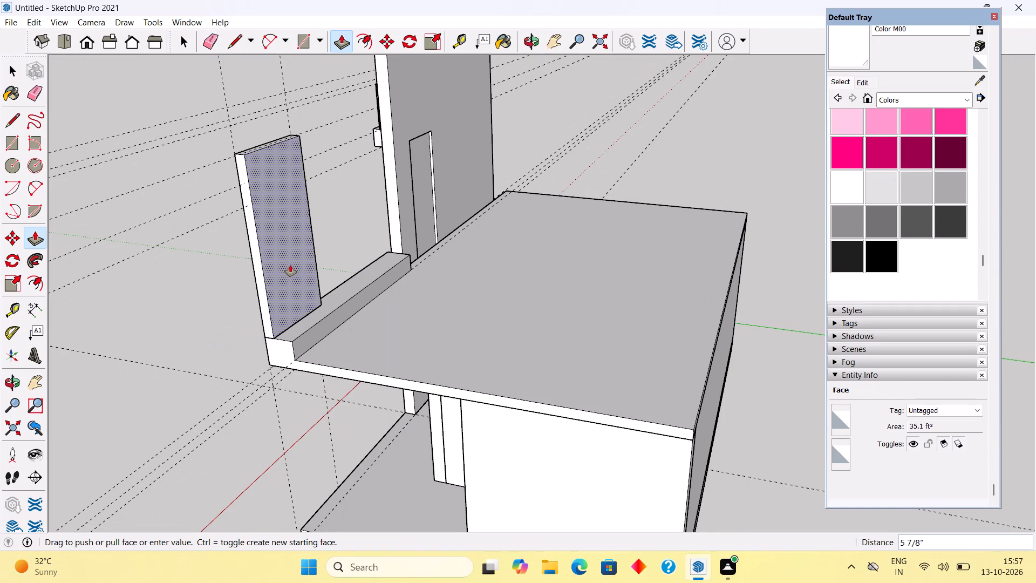
{"action": "type", "text": "5\""}
{"action": "key", "text": "Return"}
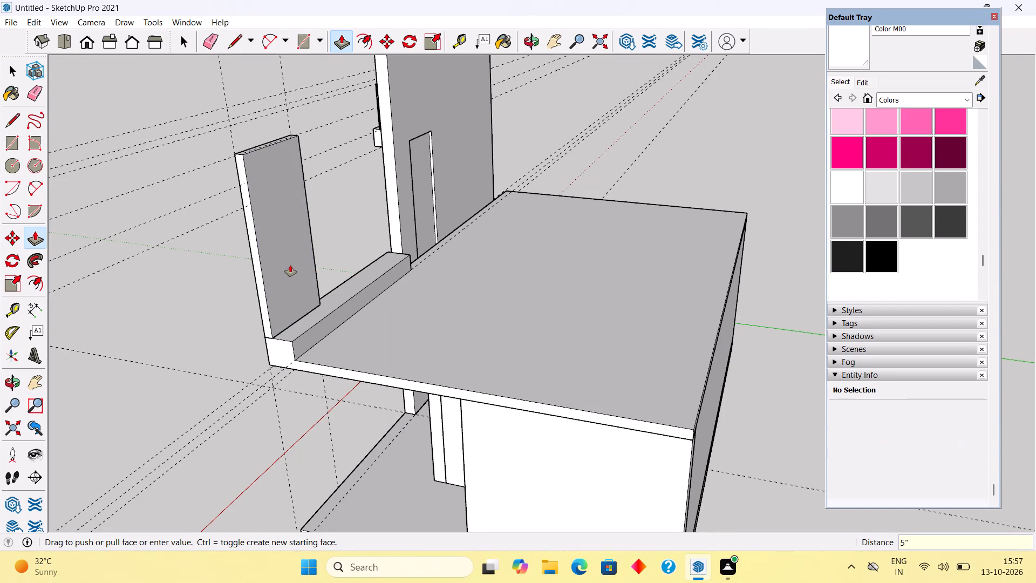
{"action": "key", "text": "space"}
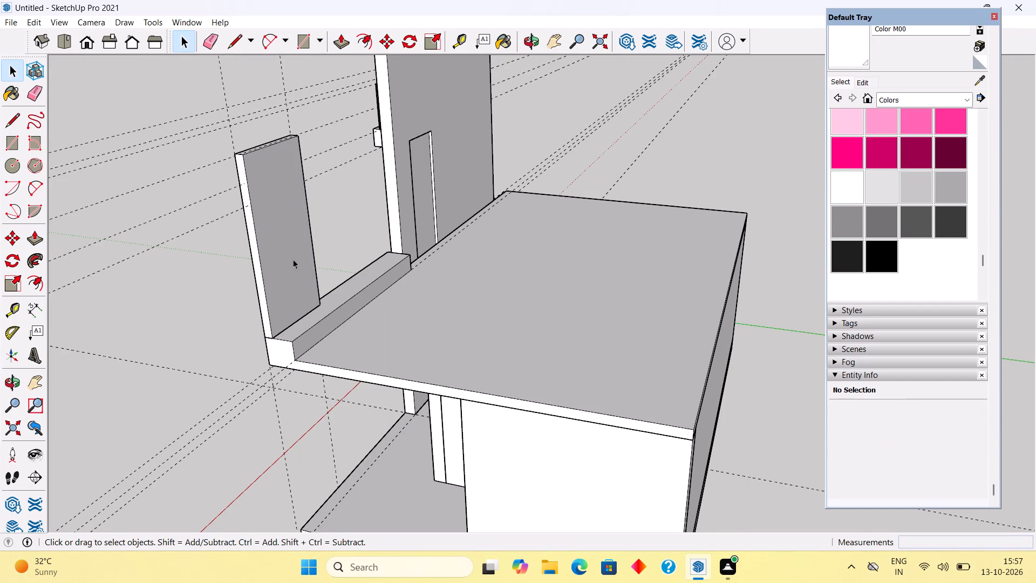
Make a group from all the connected geometry of the upright panel on the parapet.
{"action": "triple_click", "coordinate": [293, 248]}
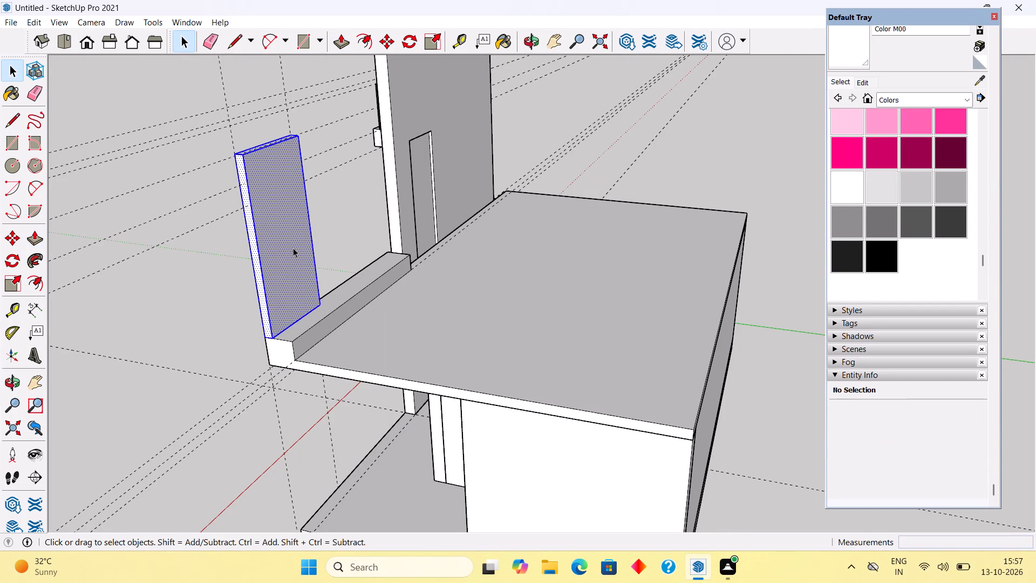
{"action": "right_click", "coordinate": [293, 247]}
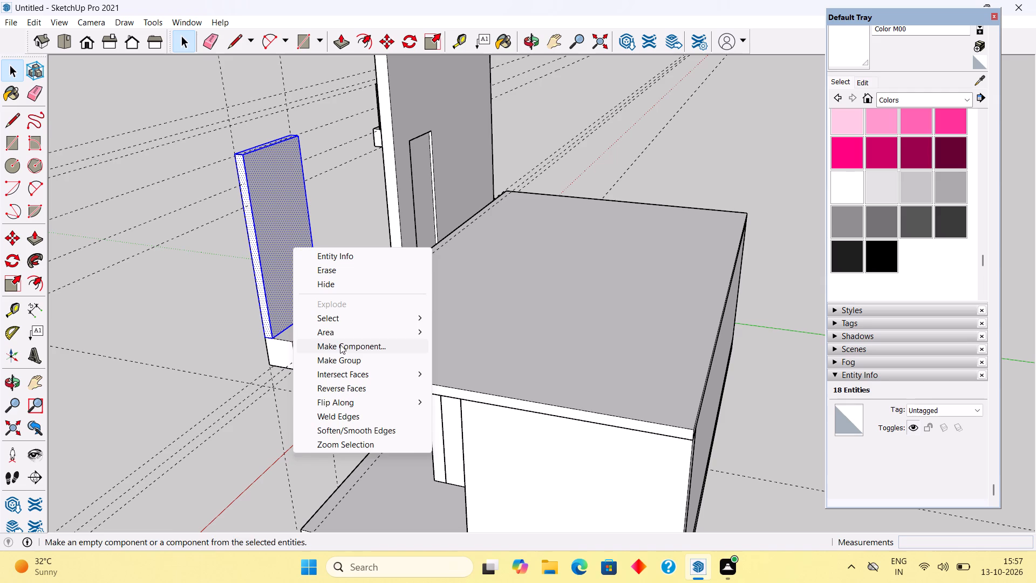
{"action": "left_click", "coordinate": [342, 356]}
{"action": "left_click", "coordinate": [218, 321]}
Open the small block above the upper window ledge for editing and split its 1" side face with a line at mid-height.
{"action": "middle_click_drag", "start_coordinate": [265, 312], "coordinate": [613, 302]}
{"action": "scroll", "coordinate": [611, 302], "scroll_direction": "down", "scroll_amount": 4}
{"action": "middle_click_drag", "start_coordinate": [607, 323], "coordinate": [751, 293]}
{"action": "middle_click_drag", "start_coordinate": [638, 253], "coordinate": [720, 228]}
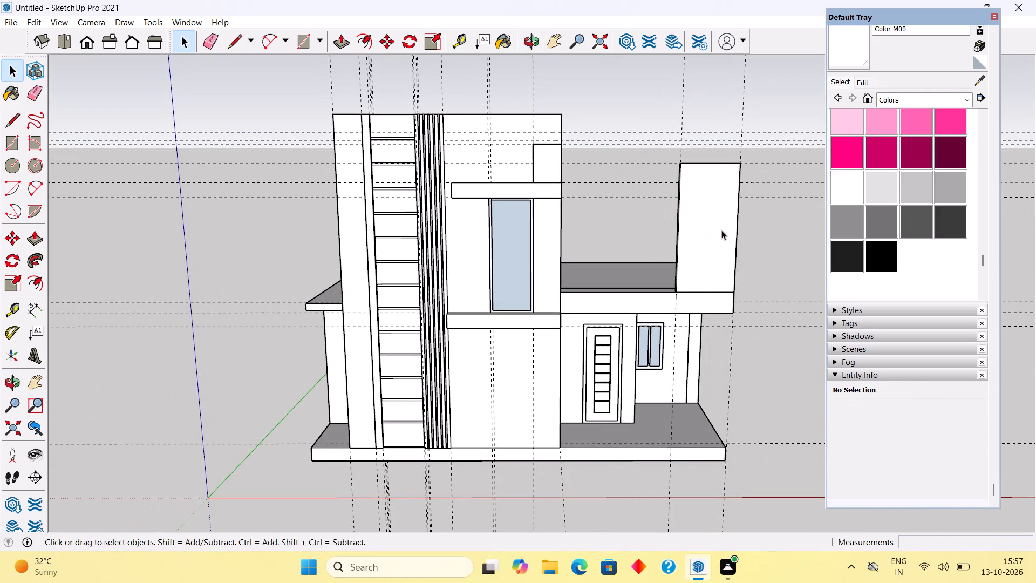
{"action": "middle_click", "coordinate": [540, 124]}
{"action": "middle_click_drag", "start_coordinate": [564, 160], "coordinate": [366, 189]}
{"action": "scroll", "coordinate": [512, 145], "scroll_direction": "up", "scroll_amount": 6}
{"action": "double_click", "coordinate": [506, 169]}
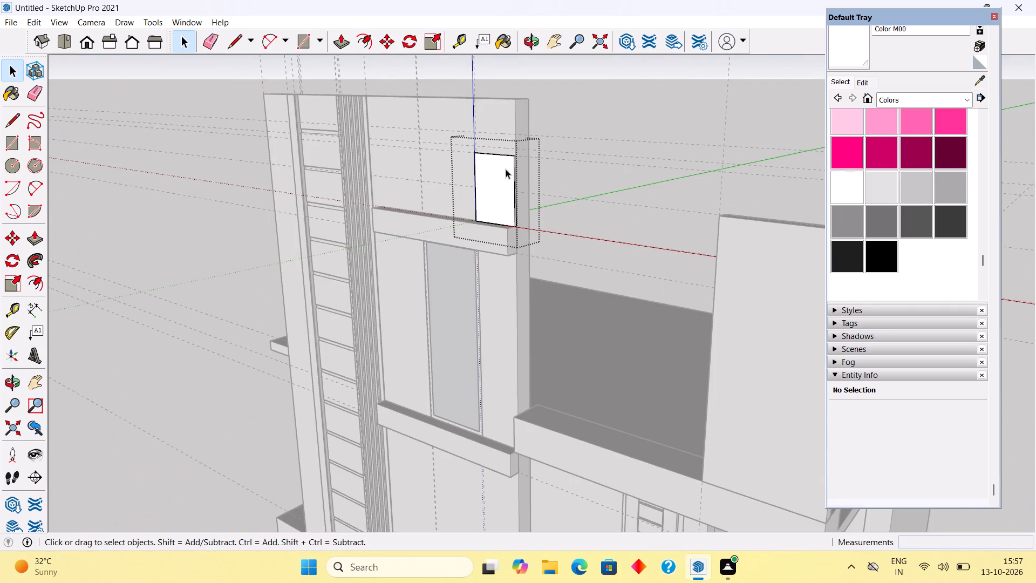
{"action": "left_click", "coordinate": [506, 169]}
{"action": "scroll", "coordinate": [526, 158], "scroll_direction": "up", "scroll_amount": 11}
{"action": "middle_click_drag", "start_coordinate": [508, 170], "coordinate": [425, 191]}
{"action": "scroll", "coordinate": [464, 220], "scroll_direction": "up", "scroll_amount": 6}
{"action": "key", "text": "t"}
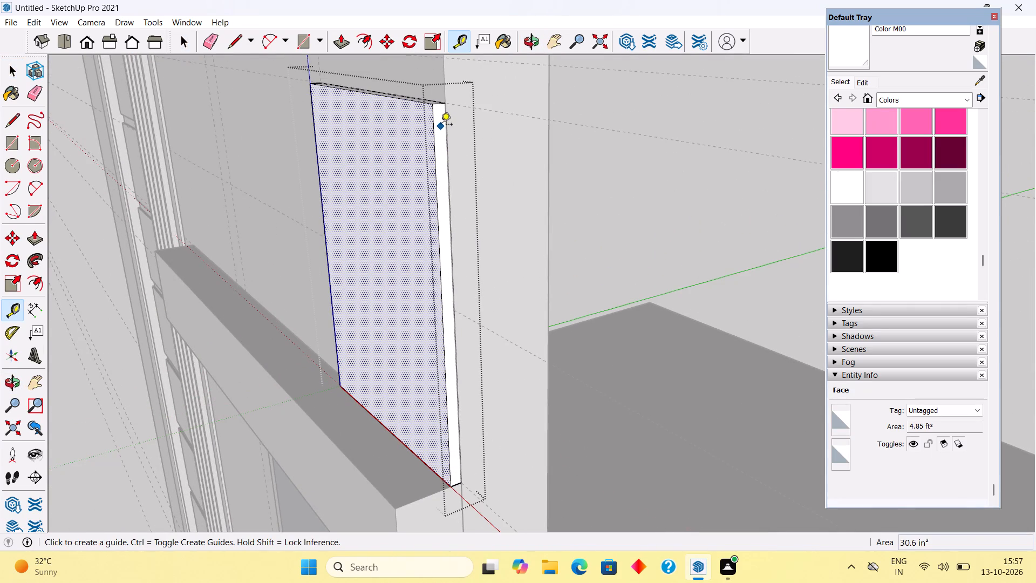
{"action": "key", "text": "l"}
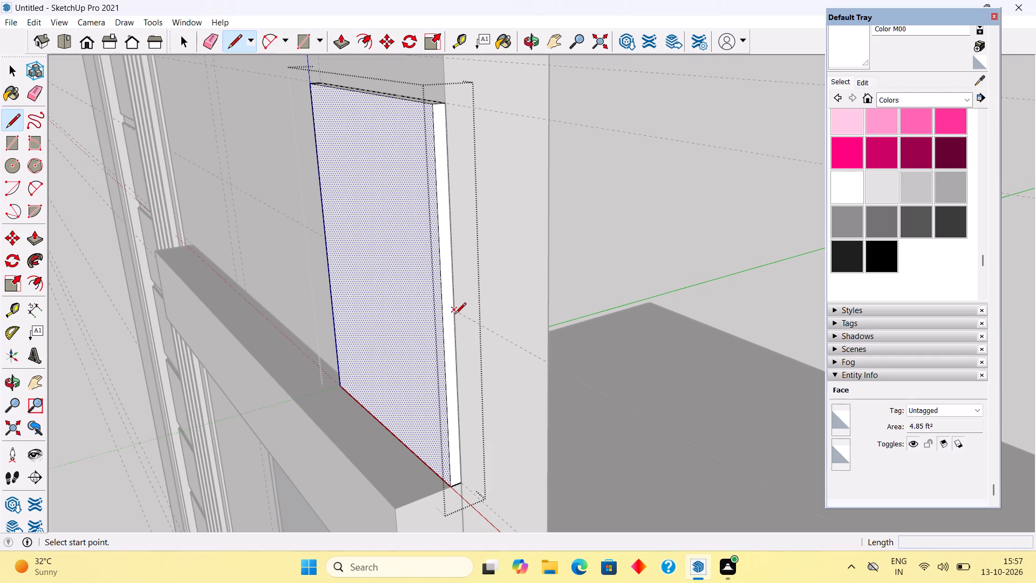
{"action": "left_click", "coordinate": [455, 315]}
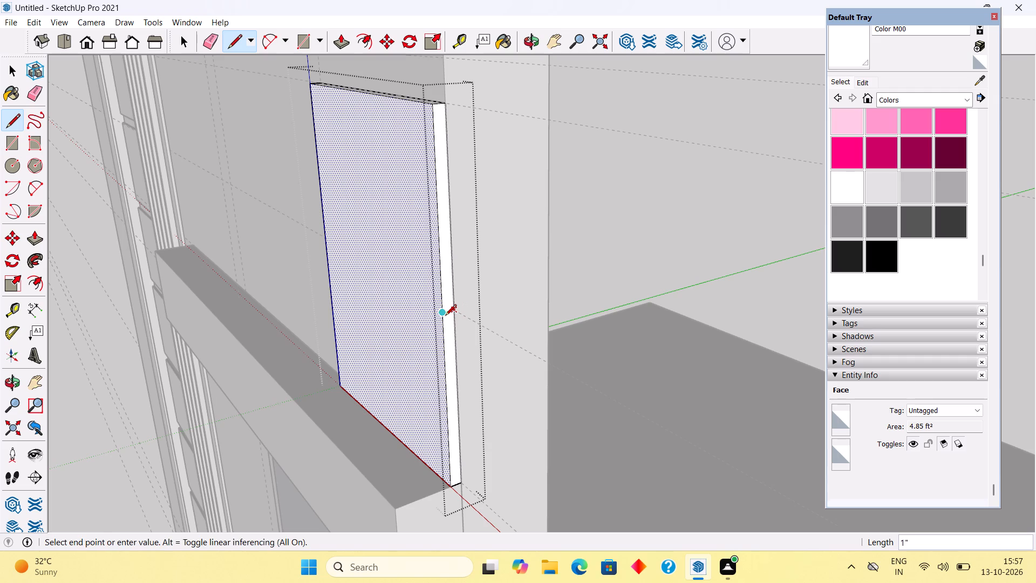
{"action": "scroll", "coordinate": [440, 315], "scroll_direction": "up", "scroll_amount": 1}
{"action": "left_click", "coordinate": [440, 315]}
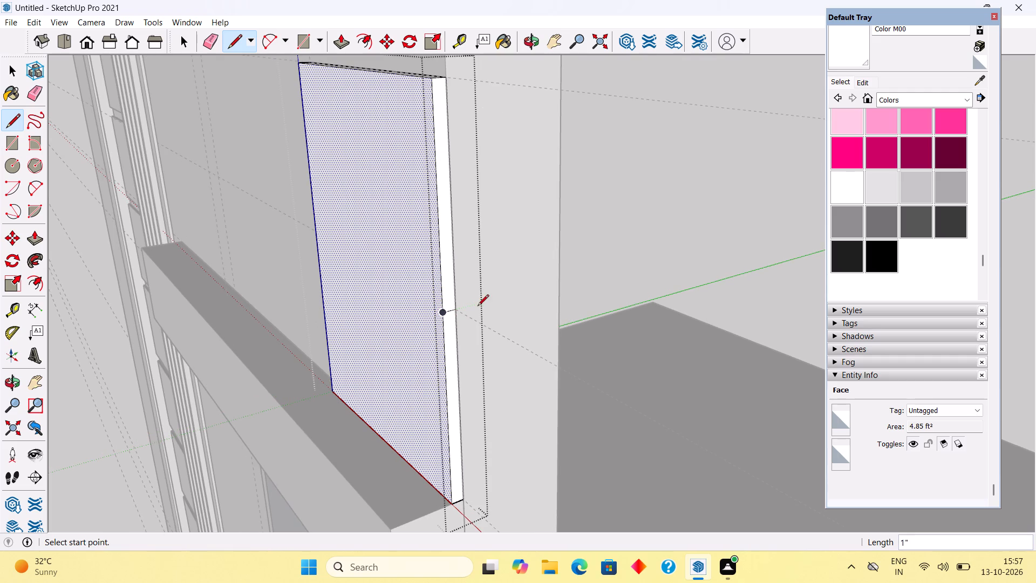
Push/Pull the upper half of the block's side face 8' across to the upright panel, forming a horizontal beam.
{"action": "key", "text": "space"}
{"action": "left_click", "coordinate": [448, 258]}
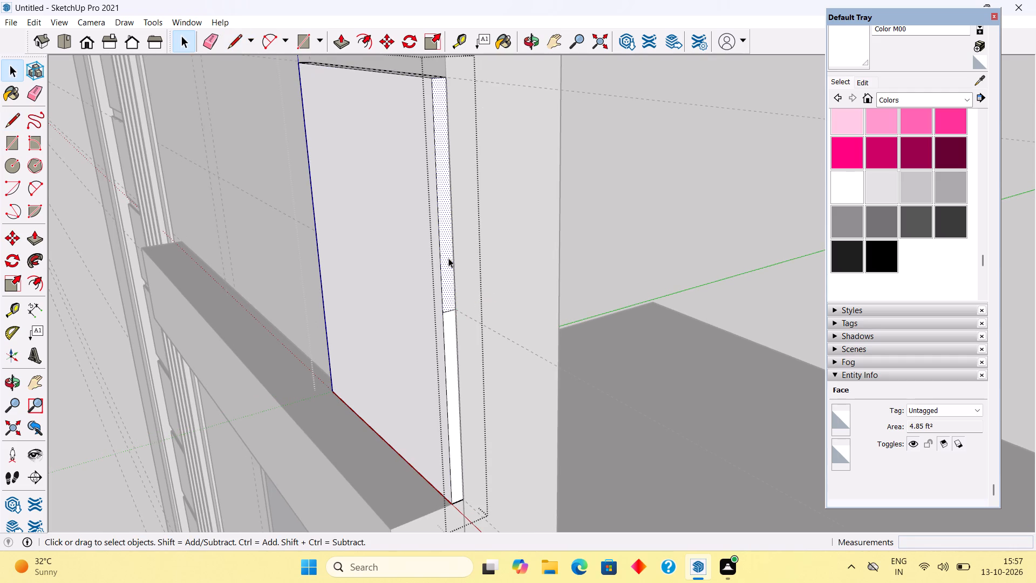
{"action": "key", "text": "p"}
{"action": "left_click", "coordinate": [448, 258]}
{"action": "scroll", "coordinate": [540, 306], "scroll_direction": "down", "scroll_amount": 20}
{"action": "scroll", "coordinate": [540, 306], "scroll_direction": "down", "scroll_amount": 4}
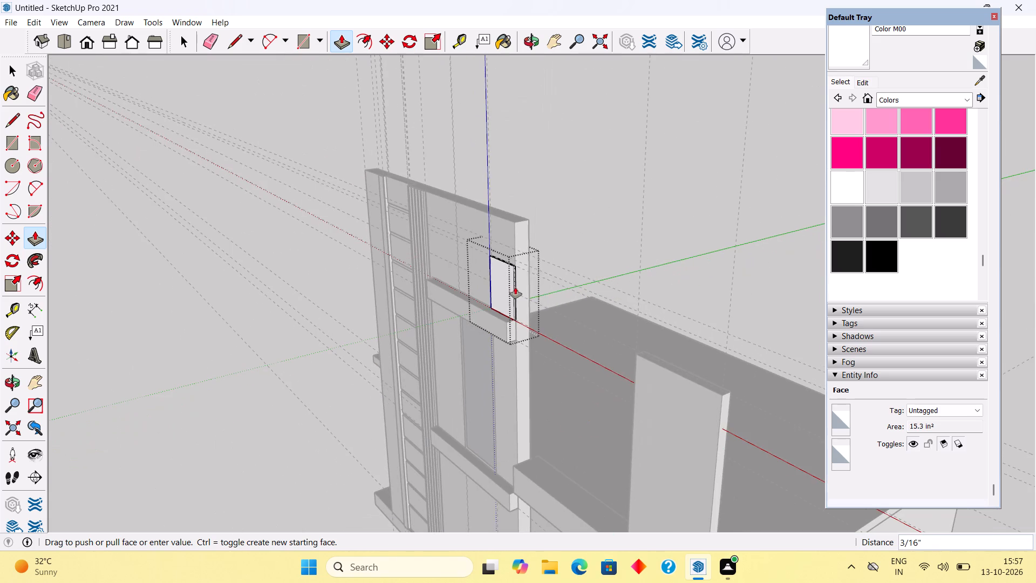
{"action": "left_click", "coordinate": [632, 368]}
{"action": "middle_click_drag", "start_coordinate": [631, 363], "coordinate": [820, 321]}
{"action": "scroll", "coordinate": [820, 321], "scroll_direction": "down", "scroll_amount": 3}
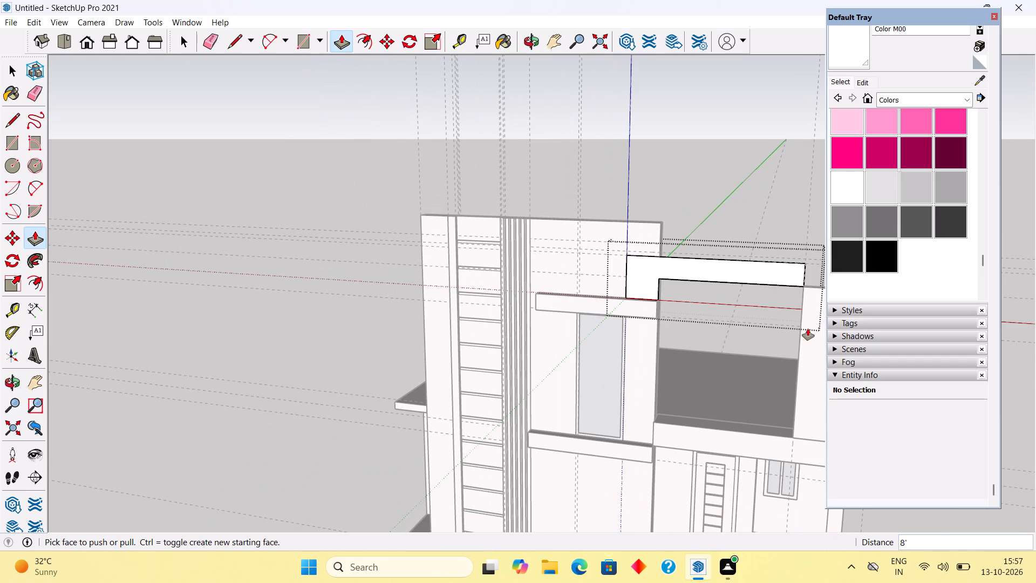
{"action": "key", "text": "space"}
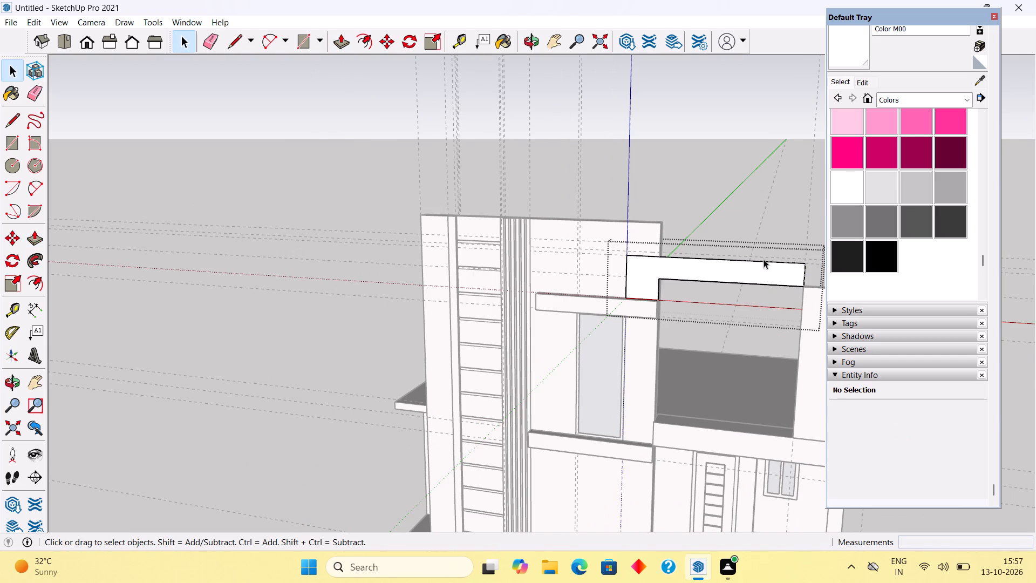
Measure down from the top edge of the beam's front face near the upright panel with the Tape Measure.
{"action": "scroll", "coordinate": [570, 341], "scroll_direction": "down", "scroll_amount": 3}
{"action": "middle_click_drag", "start_coordinate": [660, 392], "coordinate": [713, 257]}
{"action": "scroll", "coordinate": [748, 225], "scroll_direction": "up", "scroll_amount": 7}
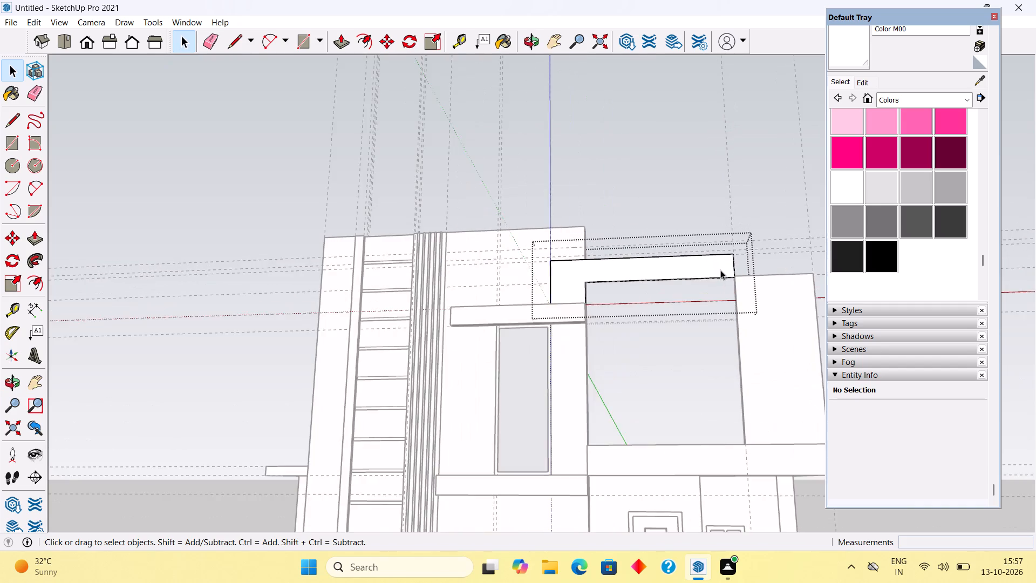
{"action": "scroll", "coordinate": [720, 270], "scroll_direction": "up", "scroll_amount": 4}
{"action": "middle_click_drag", "start_coordinate": [711, 281], "coordinate": [720, 198]}
{"action": "scroll", "coordinate": [725, 255], "scroll_direction": "up", "scroll_amount": 12}
{"action": "scroll", "coordinate": [765, 230], "scroll_direction": "up", "scroll_amount": 4}
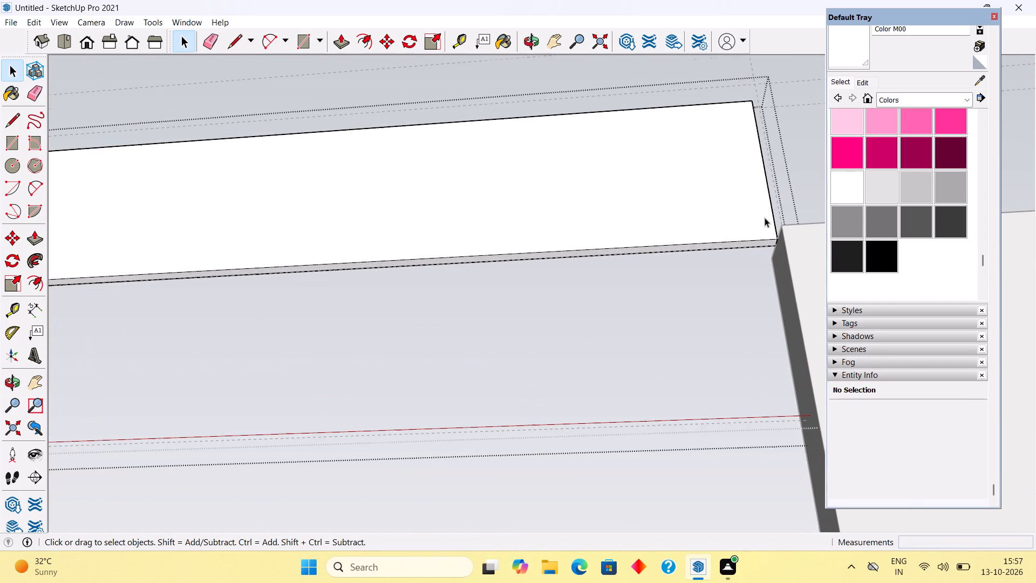
{"action": "middle_click_drag", "start_coordinate": [755, 250], "coordinate": [742, 171]}
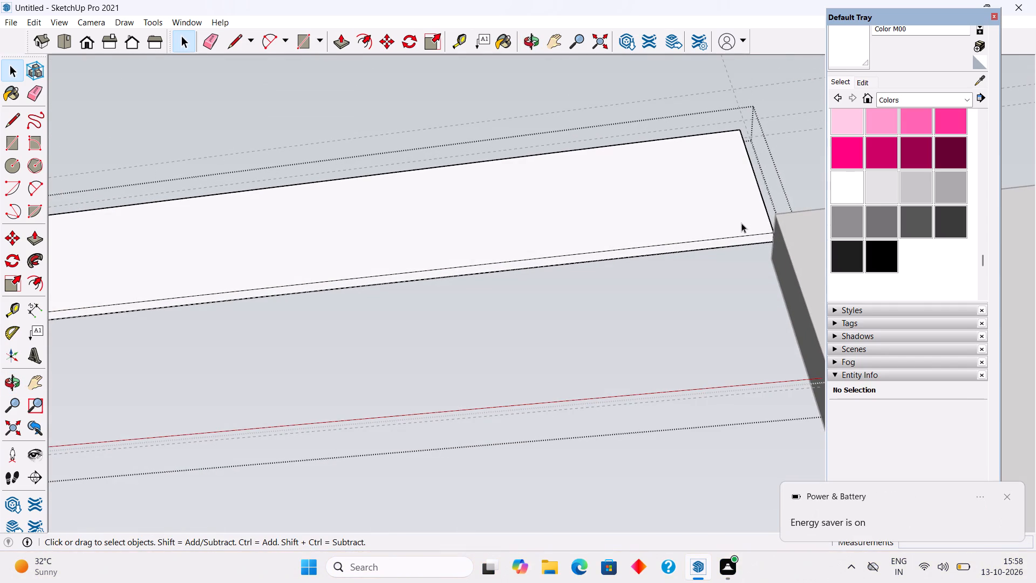
{"action": "key", "text": "t"}
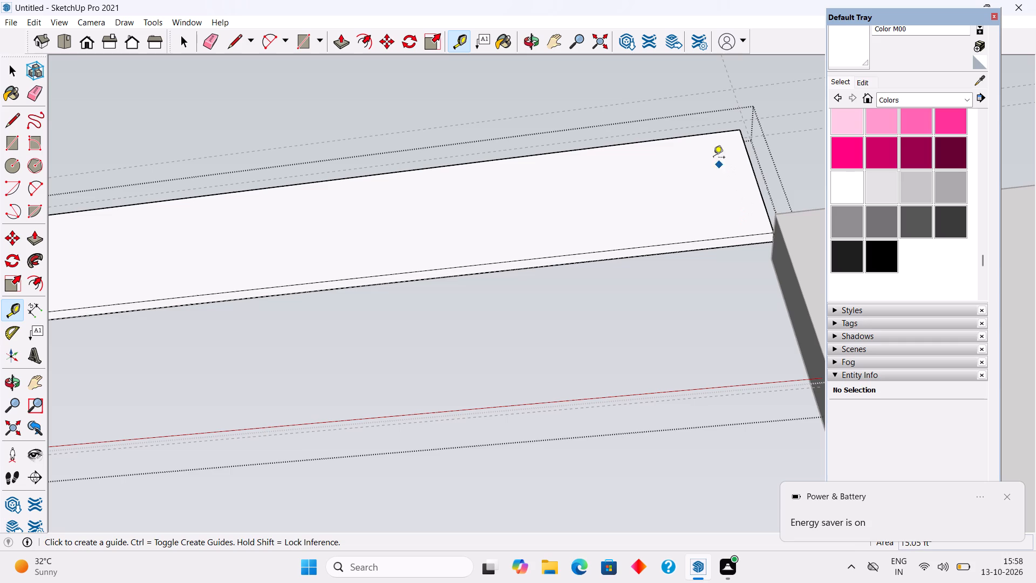
{"action": "left_click", "coordinate": [702, 135]}
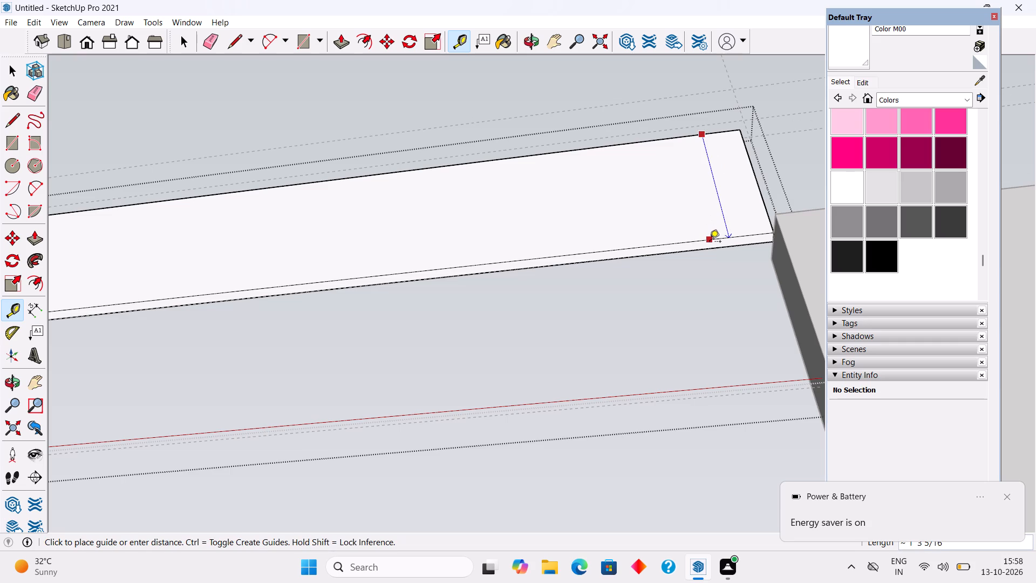
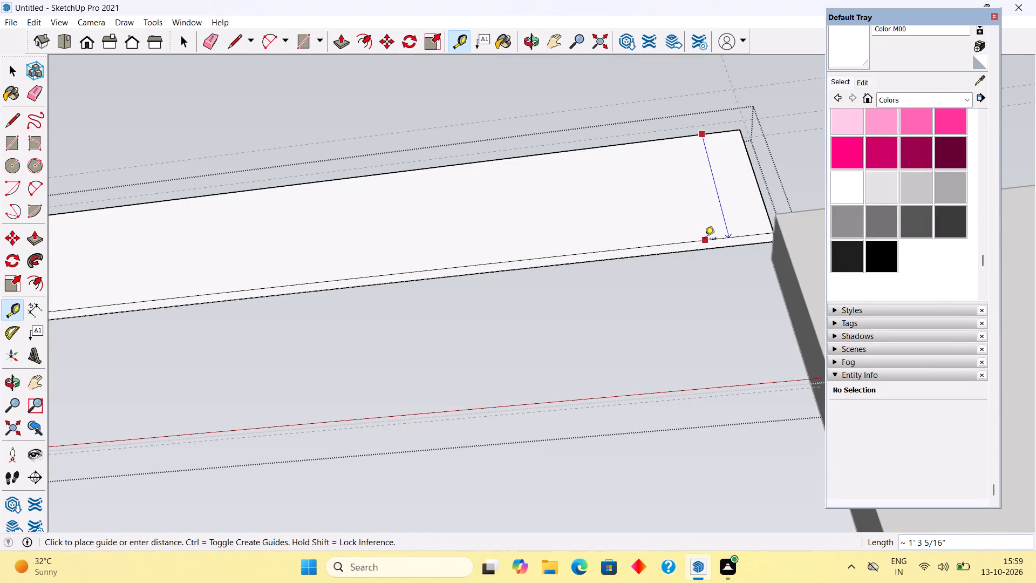
Place a guide 1.3' in from the beam's end at the upright panel, across the beam's thin underside.
{"action": "key", "text": "space"}
{"action": "scroll", "coordinate": [779, 245], "scroll_direction": "up", "scroll_amount": 5}
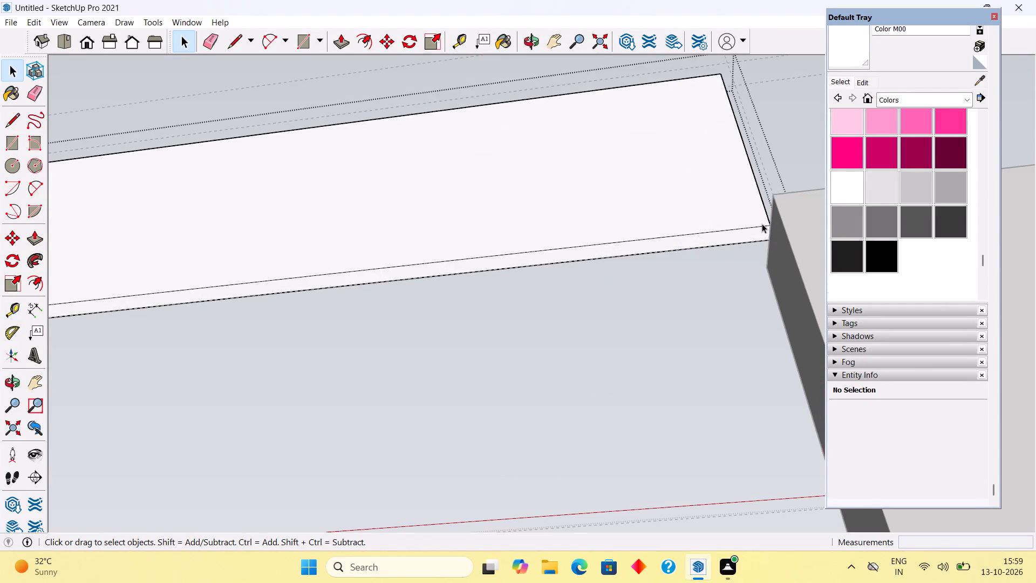
{"action": "scroll", "coordinate": [762, 223], "scroll_direction": "up", "scroll_amount": 5}
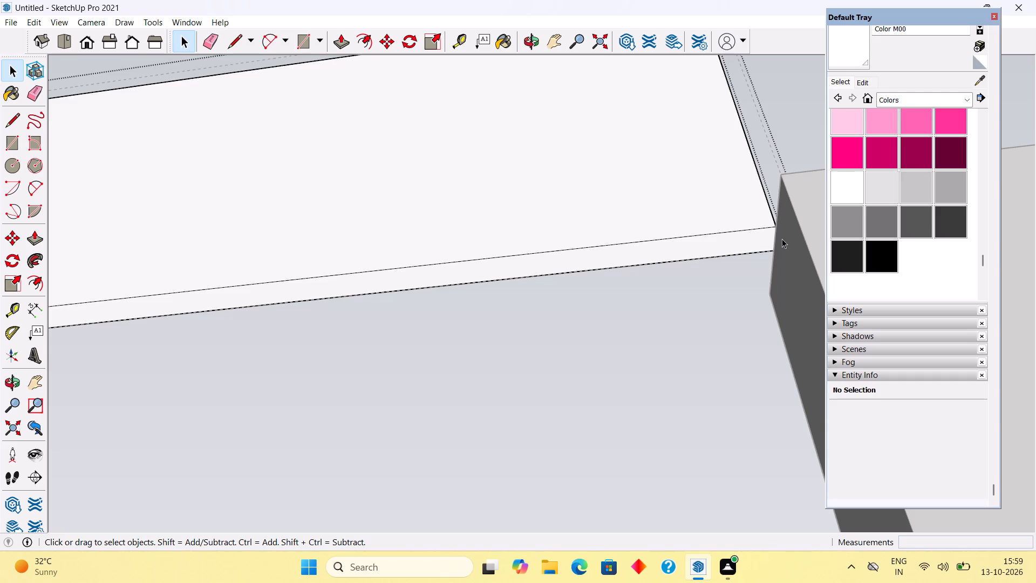
{"action": "key", "text": "t"}
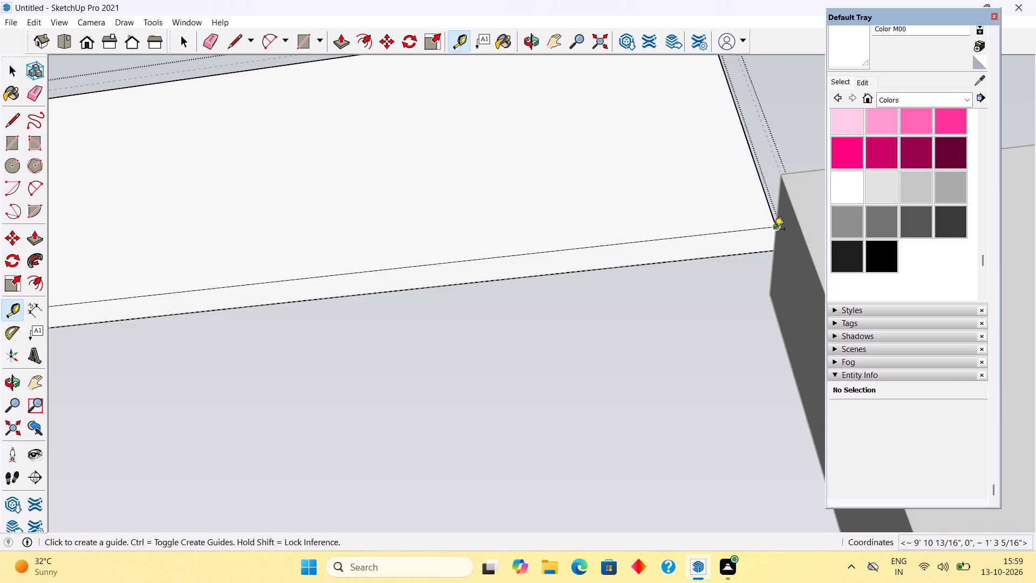
{"action": "scroll", "coordinate": [774, 230], "scroll_direction": "up", "scroll_amount": 4}
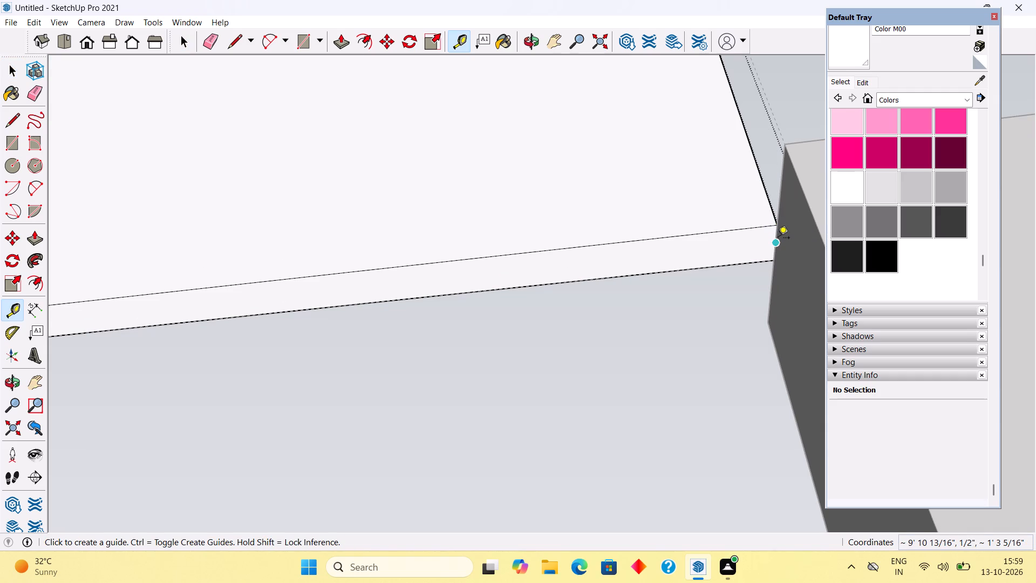
{"action": "scroll", "coordinate": [776, 236], "scroll_direction": "up", "scroll_amount": 9}
{"action": "left_click", "coordinate": [776, 231]}
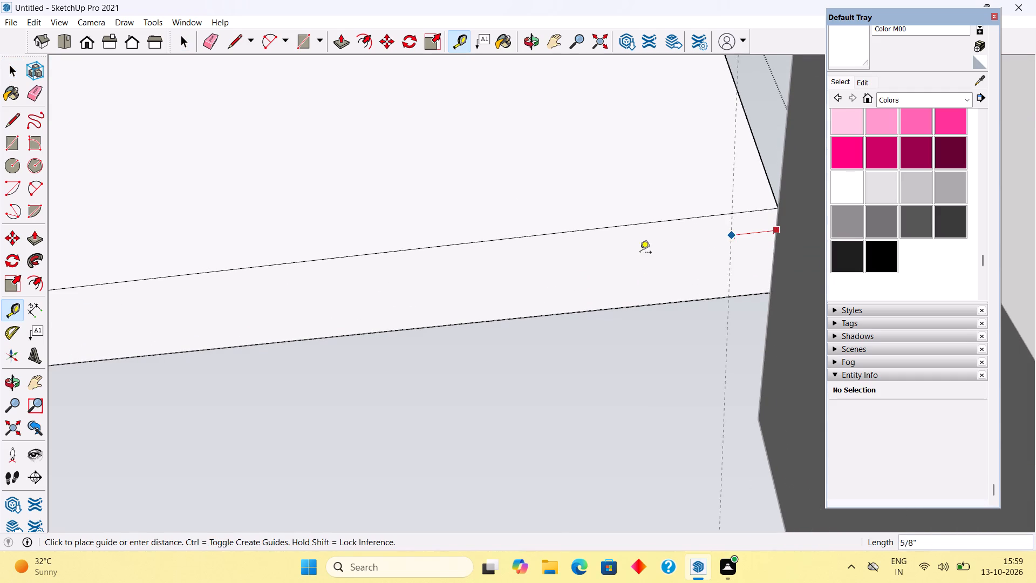
{"action": "type", "text": "1.3'"}
{"action": "key", "text": "Return"}
{"action": "scroll", "coordinate": [493, 286], "scroll_direction": "down", "scroll_amount": 4}
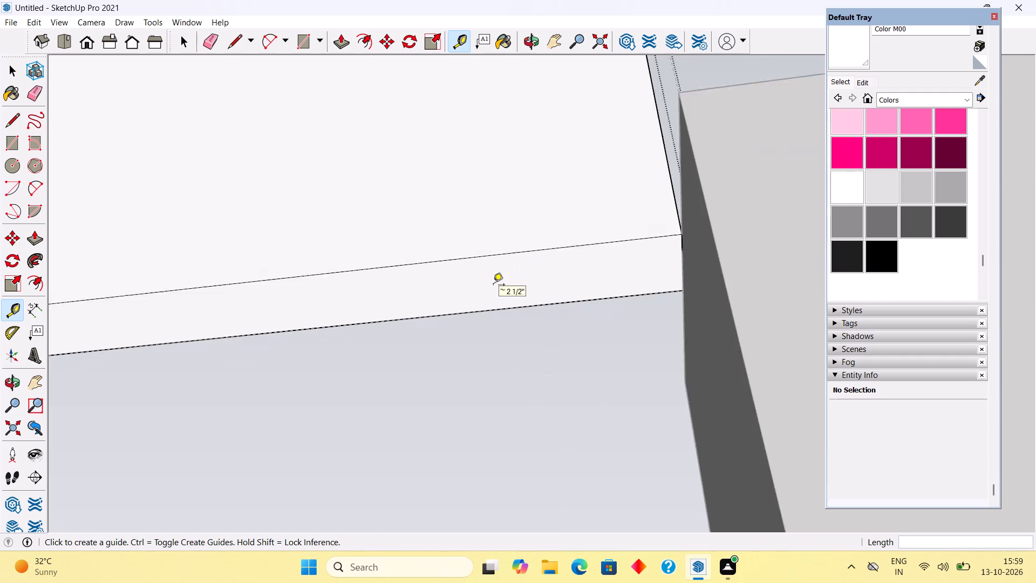
{"action": "scroll", "coordinate": [493, 286], "scroll_direction": "down", "scroll_amount": 12}
{"action": "middle_click_drag", "start_coordinate": [503, 289], "coordinate": [606, 289]}
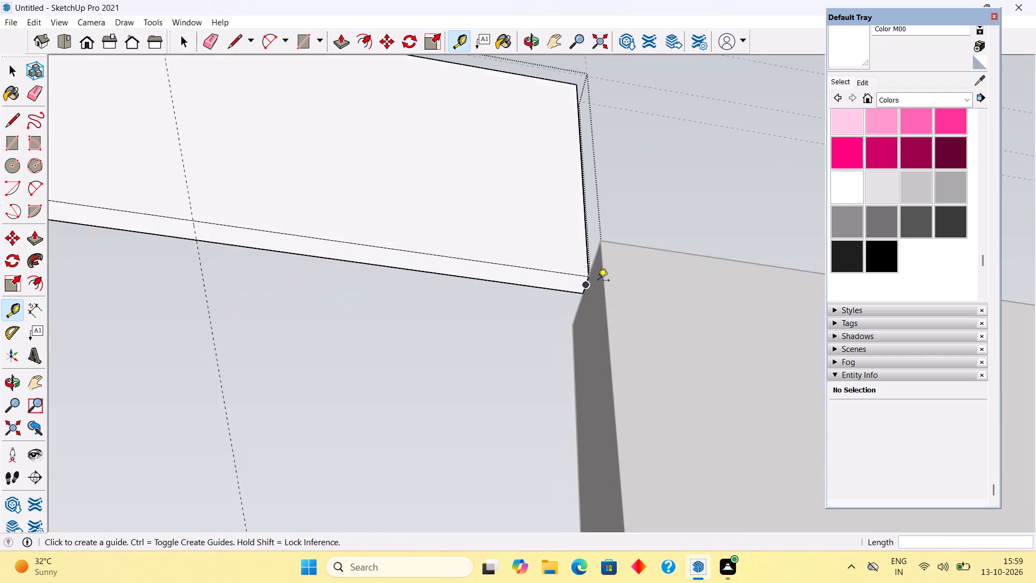
{"action": "scroll", "coordinate": [598, 281], "scroll_direction": "up", "scroll_amount": 9}
{"action": "scroll", "coordinate": [592, 282], "scroll_direction": "down", "scroll_amount": 20}
{"action": "scroll", "coordinate": [592, 282], "scroll_direction": "down", "scroll_amount": 2}
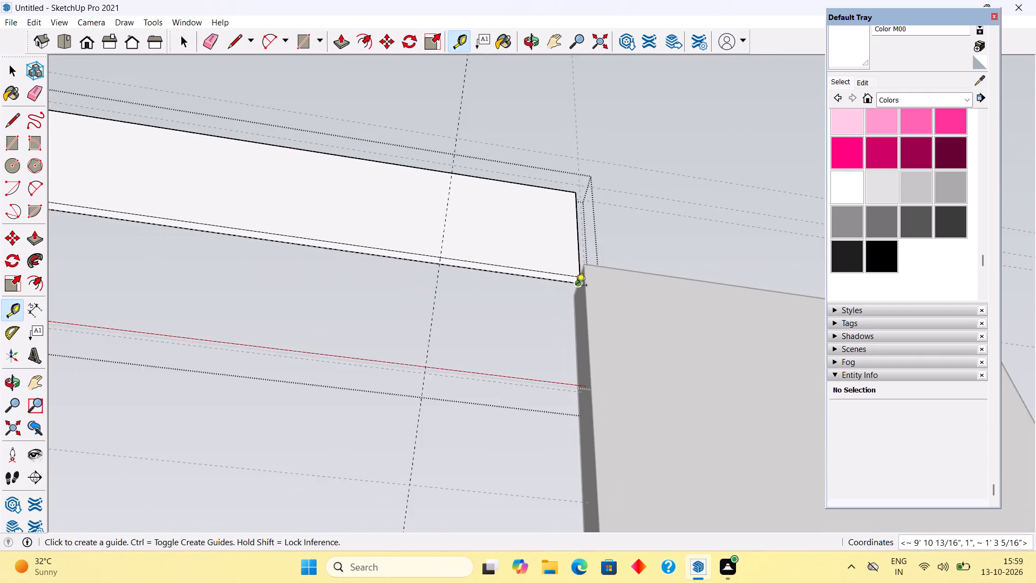
{"action": "scroll", "coordinate": [576, 286], "scroll_direction": "down", "scroll_amount": 3}
{"action": "key", "text": "space"}
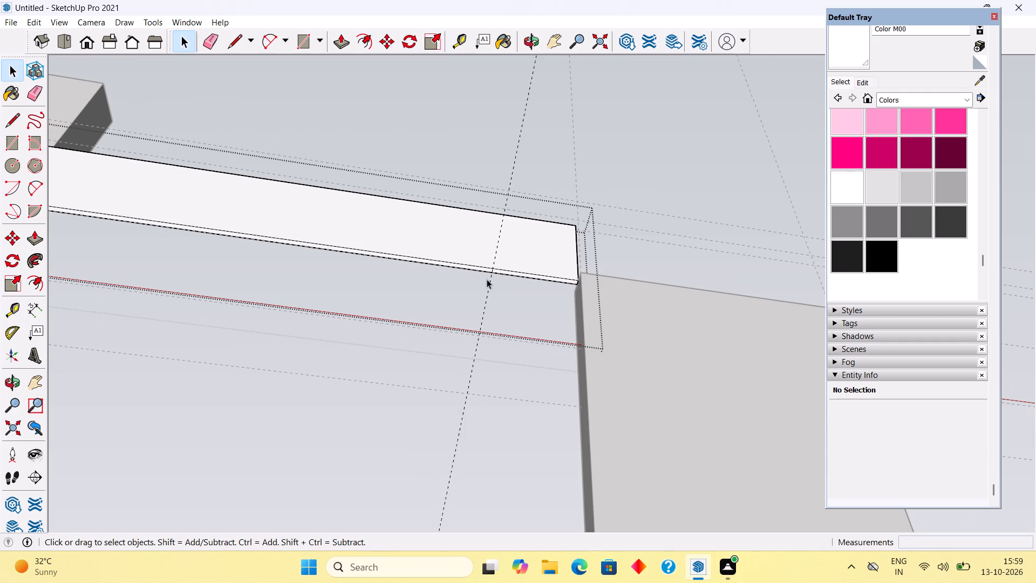
Draw a 1" line across the beam's underside along the guide to split off its end portion.
{"action": "scroll", "coordinate": [487, 279], "scroll_direction": "up", "scroll_amount": 13}
{"action": "scroll", "coordinate": [508, 230], "scroll_direction": "up", "scroll_amount": 7}
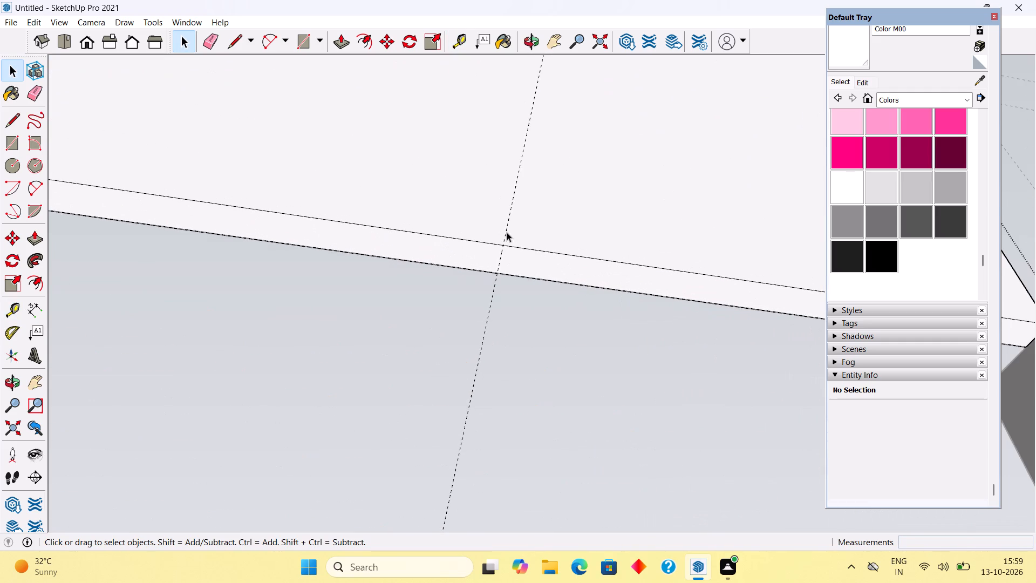
{"action": "key", "text": "l"}
{"action": "left_click", "coordinate": [503, 248]}
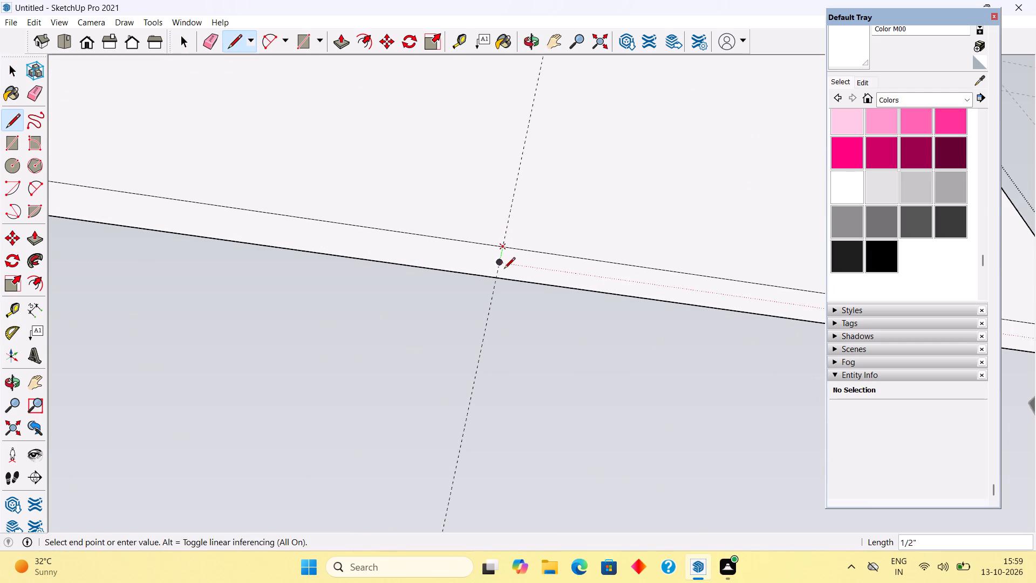
{"action": "left_click", "coordinate": [501, 280]}
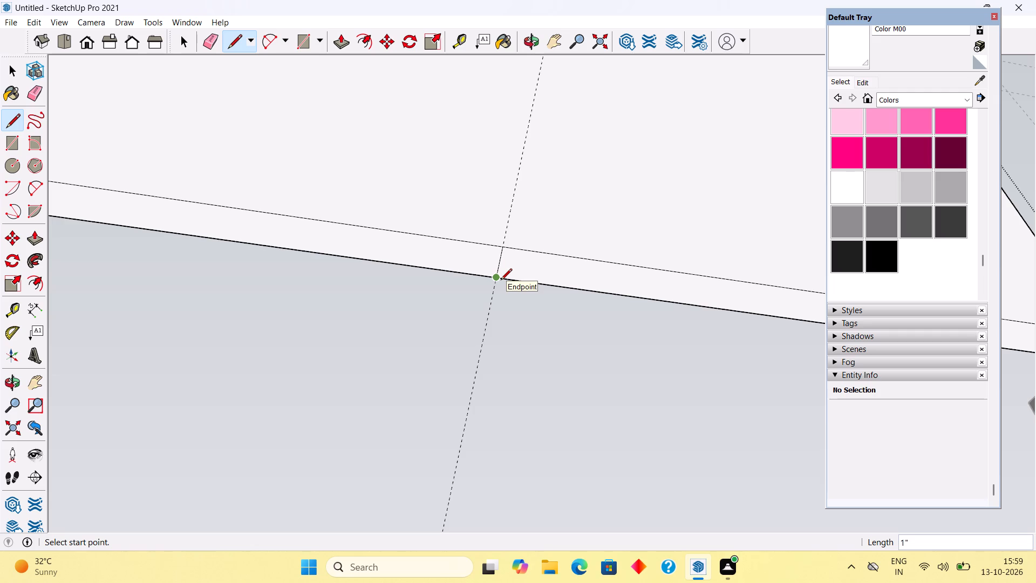
{"action": "key", "text": "space"}
Push/Pull the split end of the beam's underside down about 8' 9" to the parapet, forming a vertical leg beside the upright panel.
{"action": "type", "text": "p"}
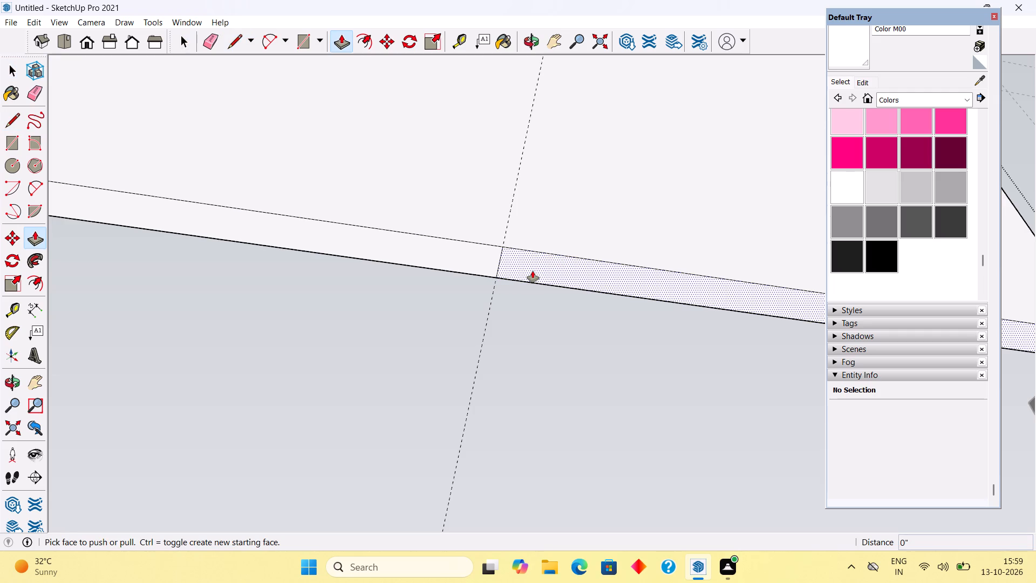
{"action": "left_click", "coordinate": [533, 270]}
{"action": "scroll", "coordinate": [533, 273], "scroll_direction": "down", "scroll_amount": 20}
{"action": "scroll", "coordinate": [533, 273], "scroll_direction": "down", "scroll_amount": 4}
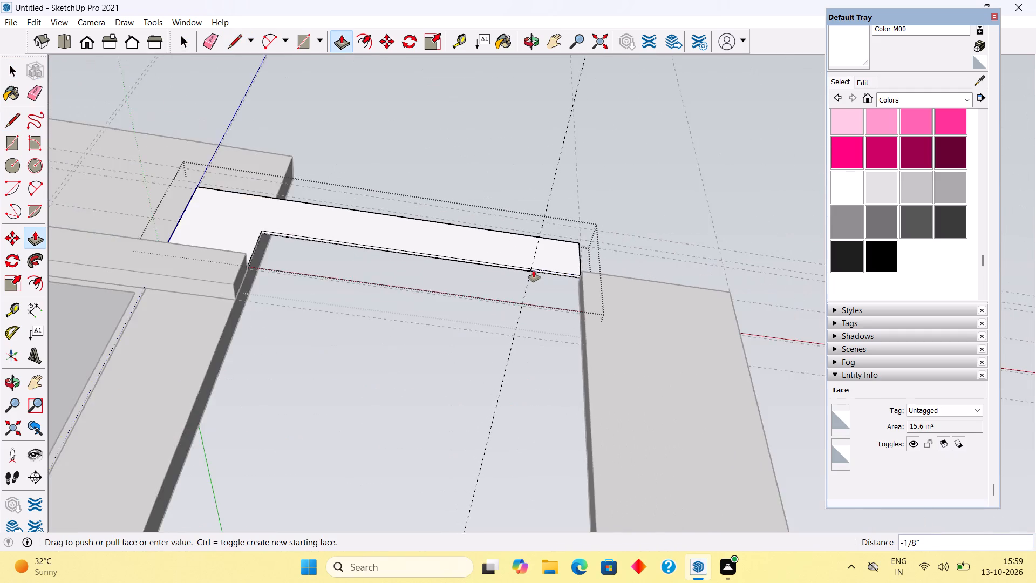
{"action": "scroll", "coordinate": [534, 270], "scroll_direction": "down", "scroll_amount": 9}
{"action": "middle_click_drag", "start_coordinate": [537, 297], "coordinate": [537, 468]}
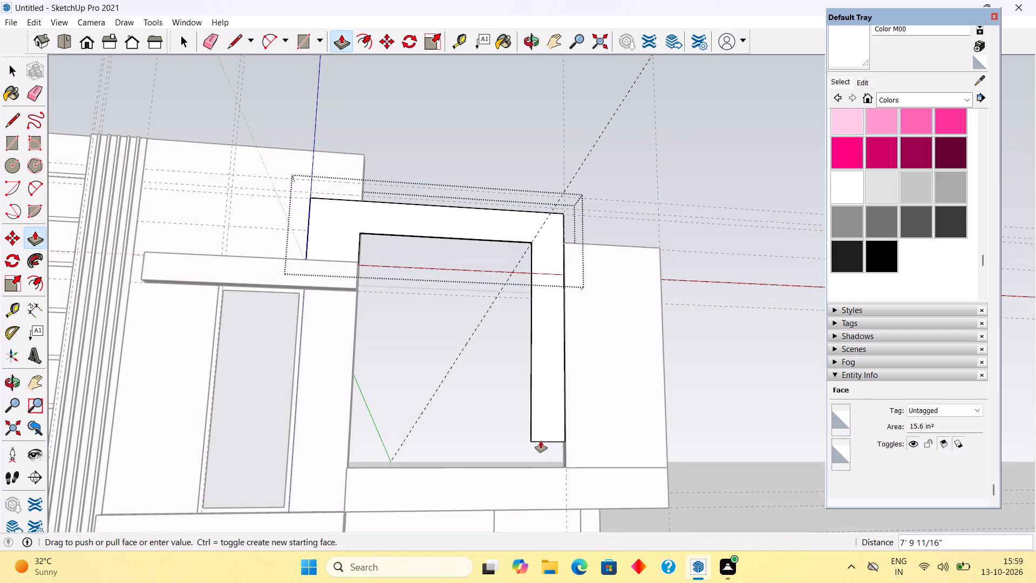
{"action": "middle_click_drag", "start_coordinate": [547, 478], "coordinate": [537, 533]}
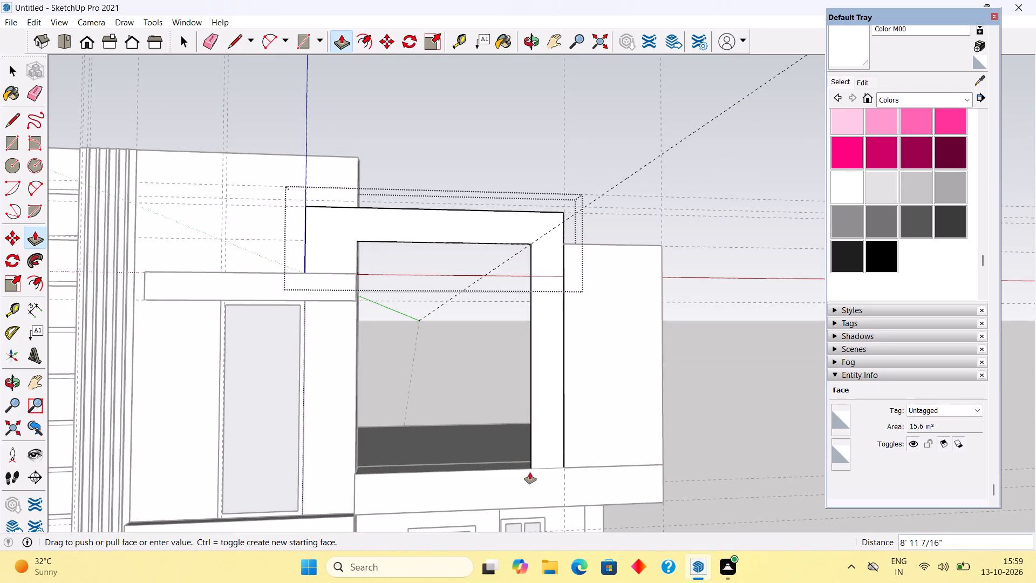
{"action": "left_click", "coordinate": [493, 467]}
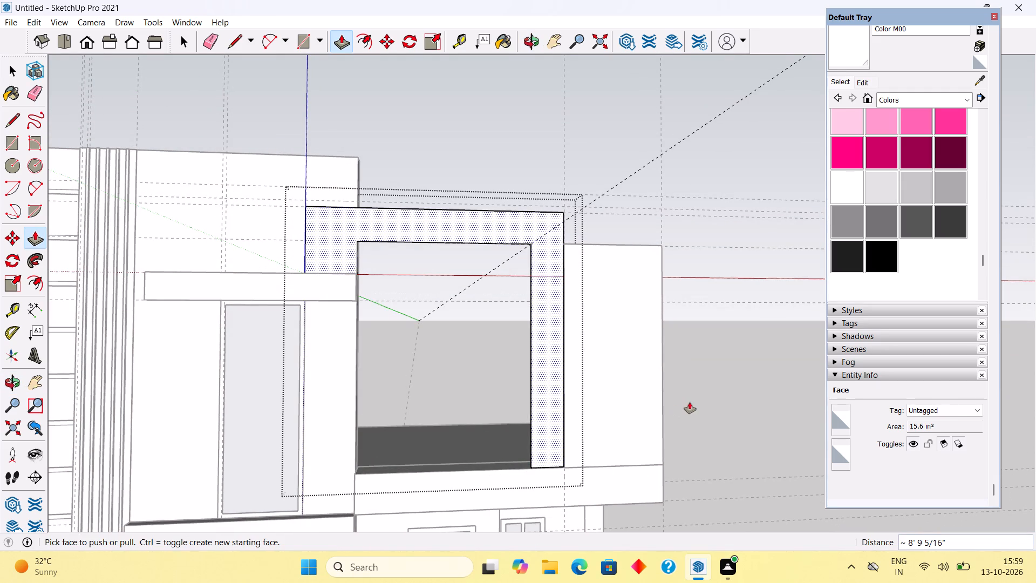
{"action": "key", "text": "space"}
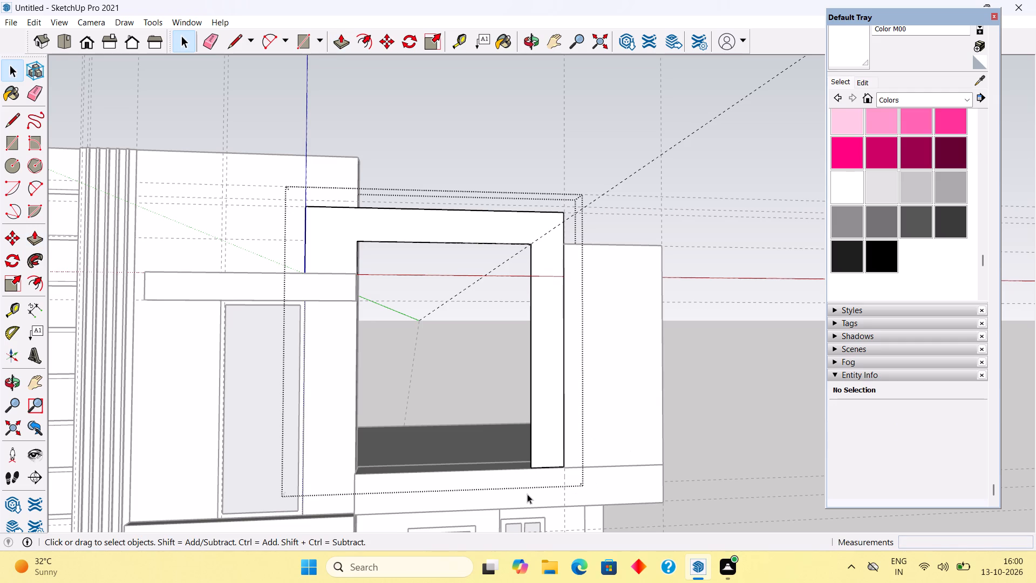
Open the low parapet wall below the opening for editing and push its front face back 2", then leave the group.
{"action": "middle_click_drag", "start_coordinate": [515, 450], "coordinate": [705, 526]}
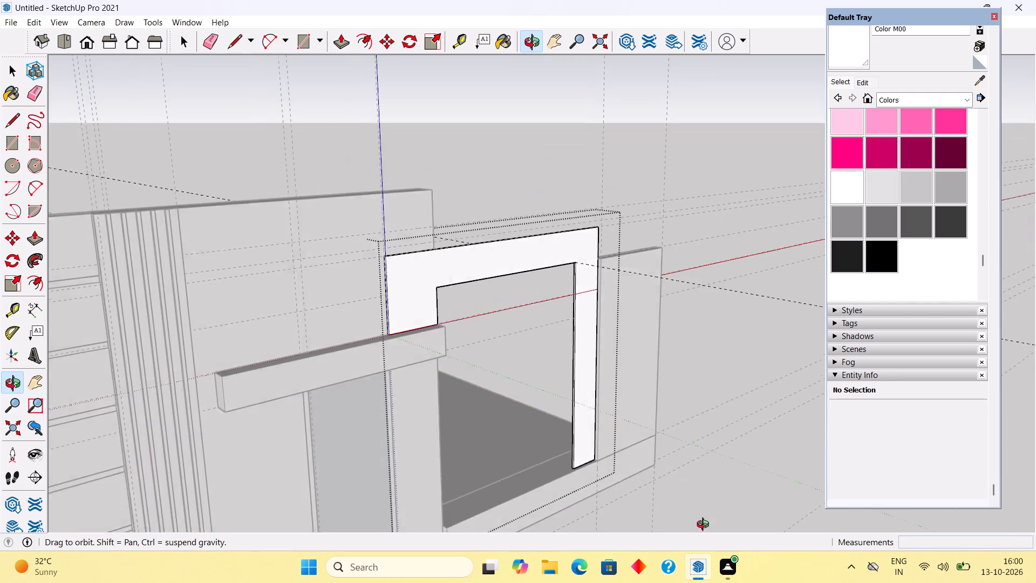
{"action": "middle_click_drag", "start_coordinate": [705, 526], "coordinate": [748, 497]}
{"action": "scroll", "coordinate": [518, 484], "scroll_direction": "up", "scroll_amount": 9}
{"action": "left_click", "coordinate": [631, 473]}
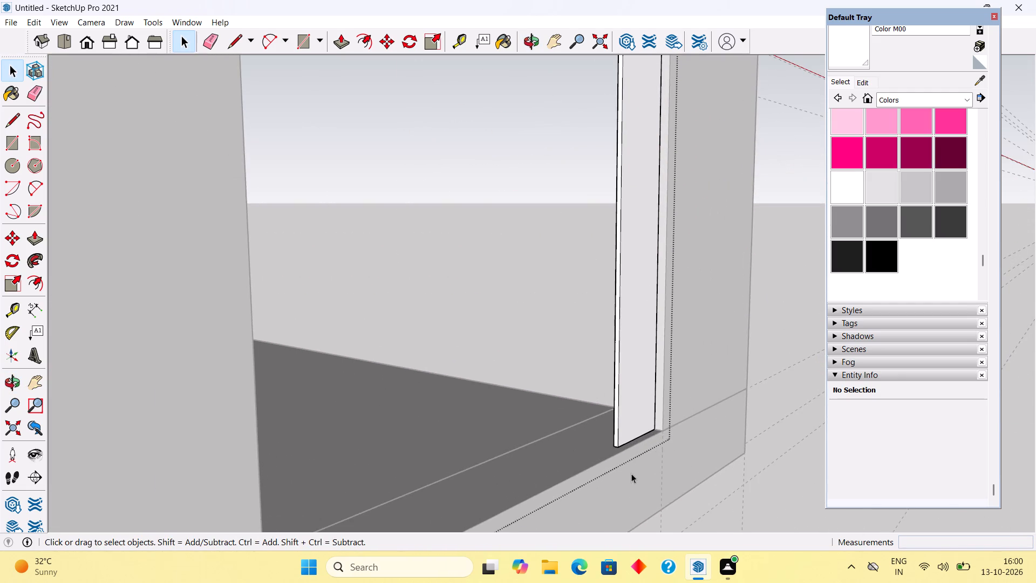
{"action": "triple_click", "coordinate": [631, 473]}
{"action": "middle_click_drag", "start_coordinate": [614, 458], "coordinate": [550, 348]}
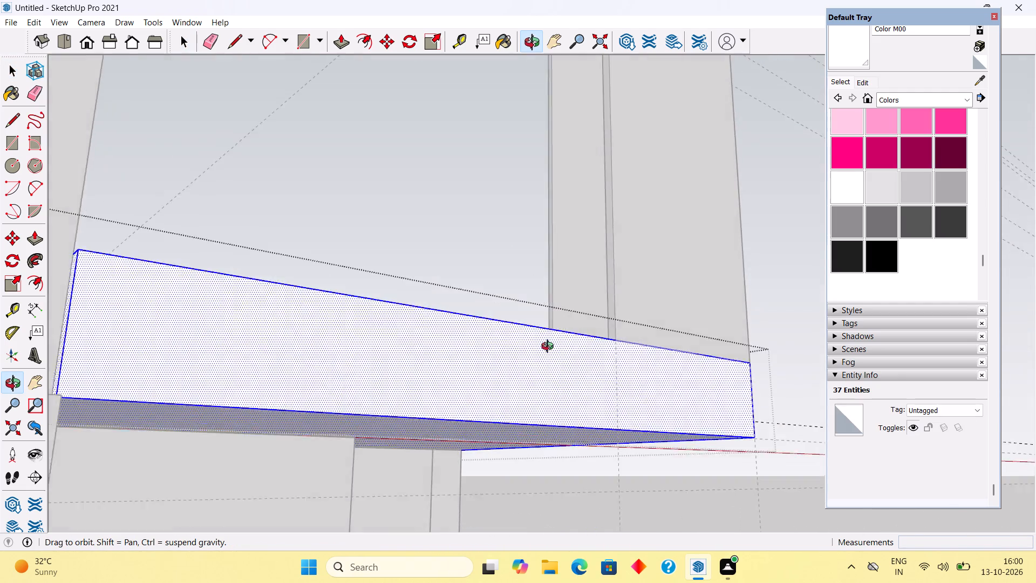
{"action": "middle_click_drag", "start_coordinate": [550, 348], "coordinate": [681, 375]}
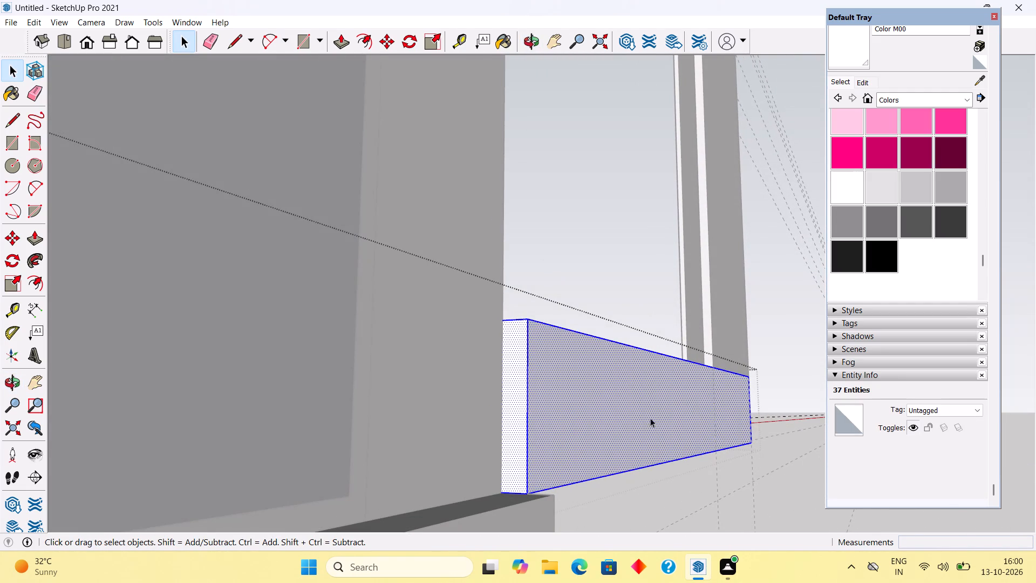
{"action": "key", "text": "p"}
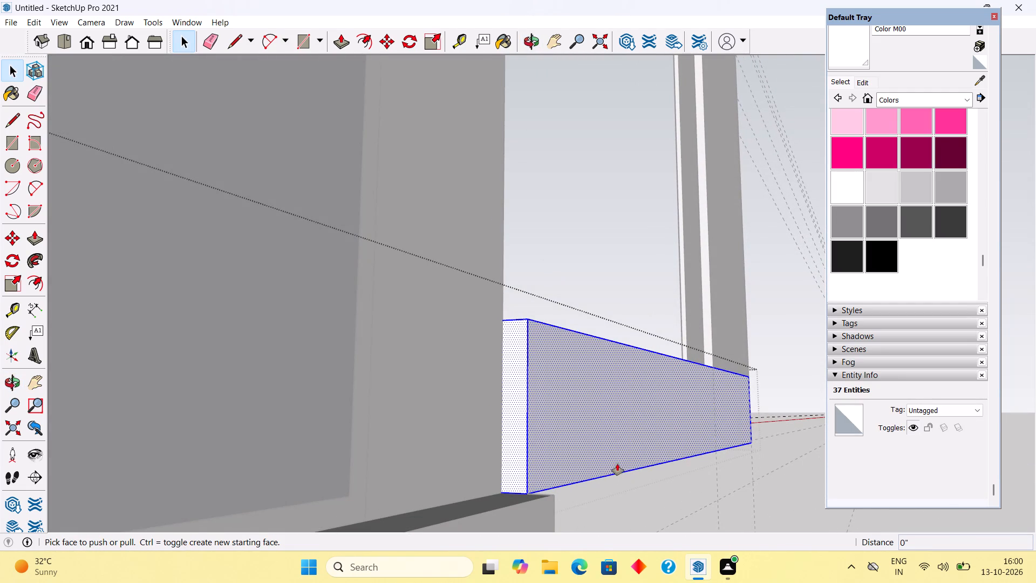
{"action": "left_click", "coordinate": [611, 449]}
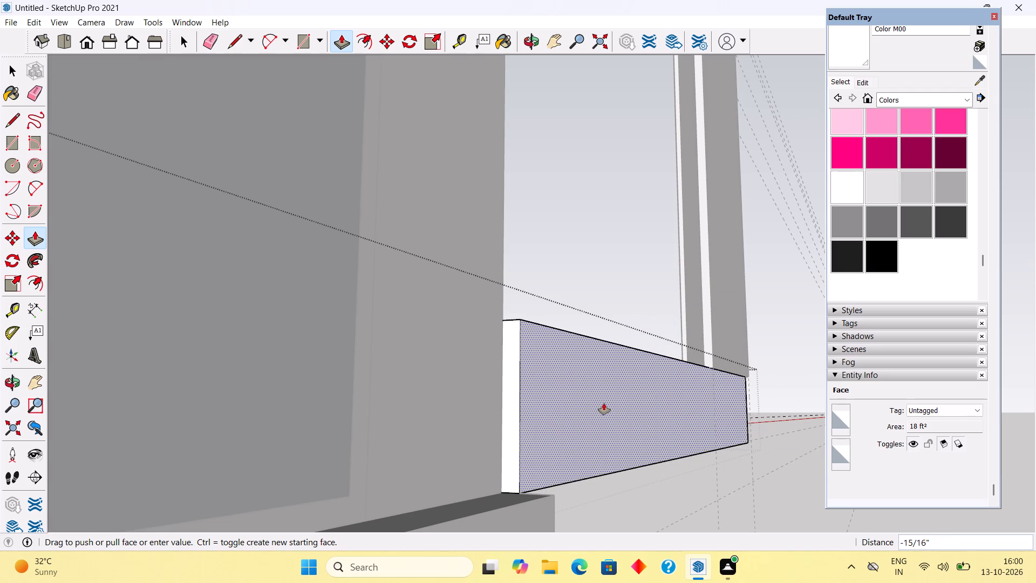
{"action": "type", "text": "2\""}
{"action": "key", "text": "Return"}
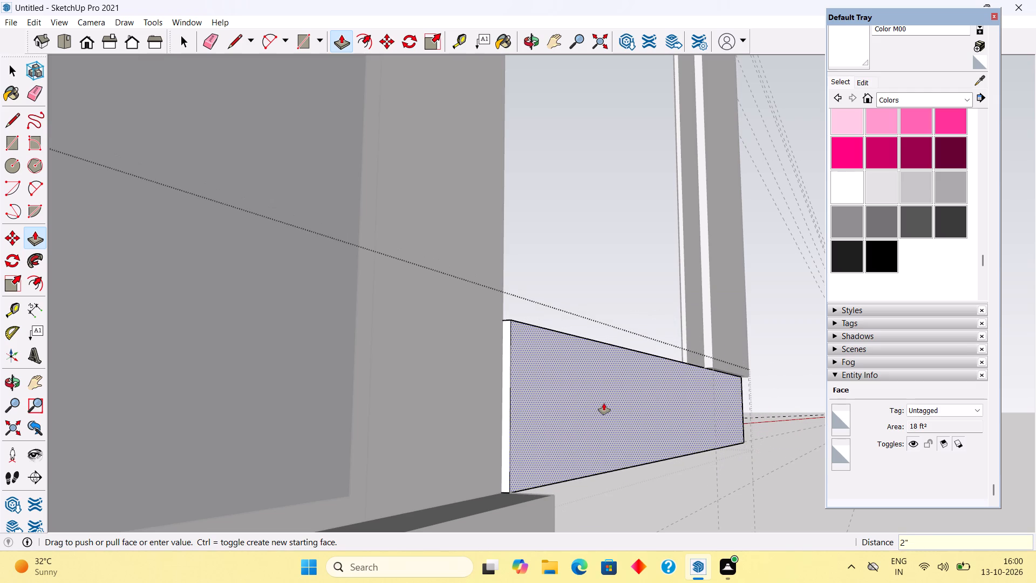
{"action": "key", "text": "space"}
{"action": "left_click_drag", "start_coordinate": [625, 291], "coordinate": [624, 297]}
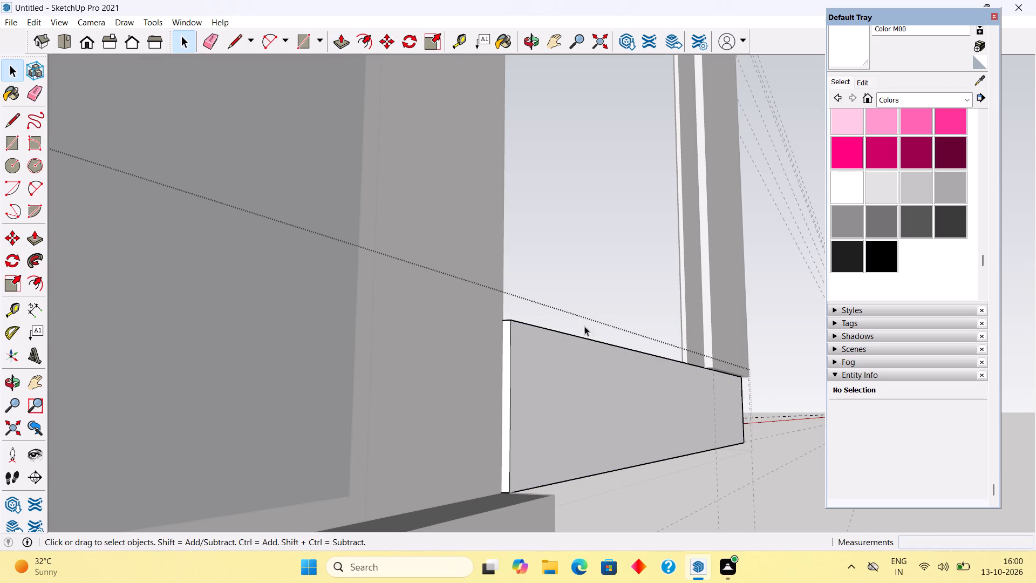
{"action": "left_click", "coordinate": [566, 269]}
Open the beam-and-leg frame for editing and place a guide 1.3' above the bottom edge of the leg's inner side face.
{"action": "middle_click_drag", "start_coordinate": [617, 365], "coordinate": [587, 408]}
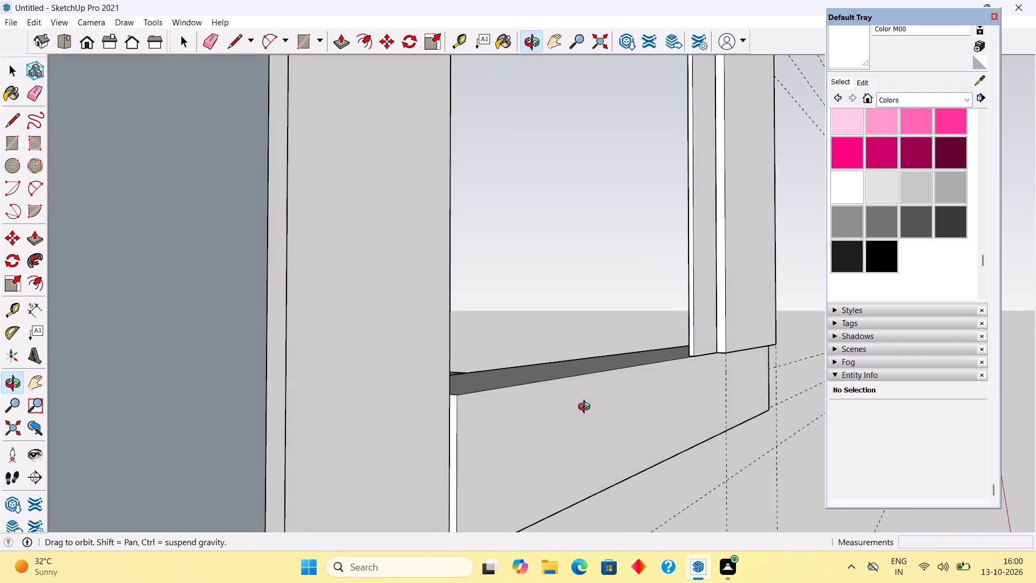
{"action": "middle_click_drag", "start_coordinate": [587, 408], "coordinate": [612, 463]}
{"action": "scroll", "coordinate": [611, 457], "scroll_direction": "down", "scroll_amount": 7}
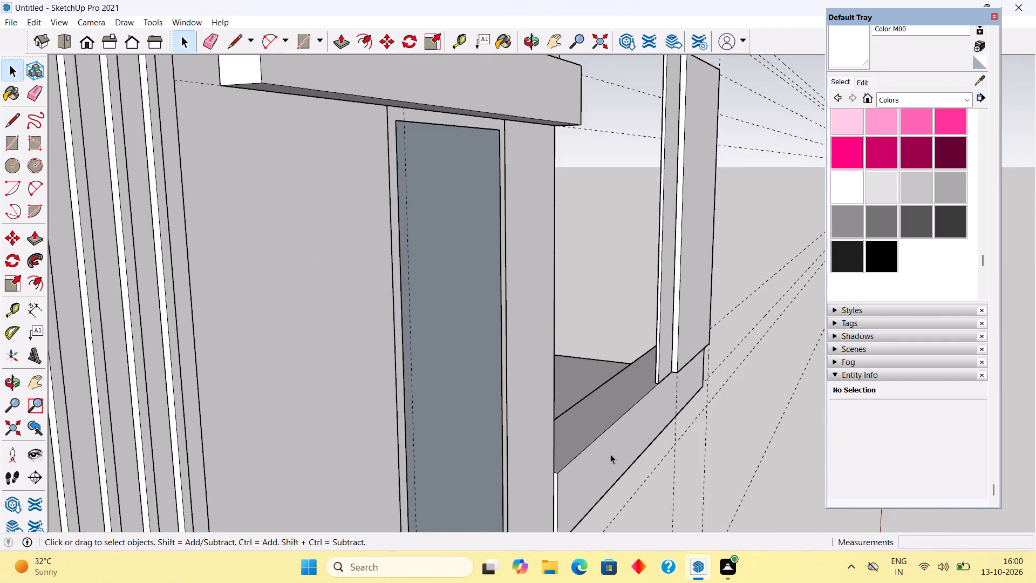
{"action": "scroll", "coordinate": [609, 451], "scroll_direction": "down", "scroll_amount": 3}
{"action": "middle_click_drag", "start_coordinate": [527, 392], "coordinate": [490, 384]}
{"action": "scroll", "coordinate": [663, 380], "scroll_direction": "up", "scroll_amount": 6}
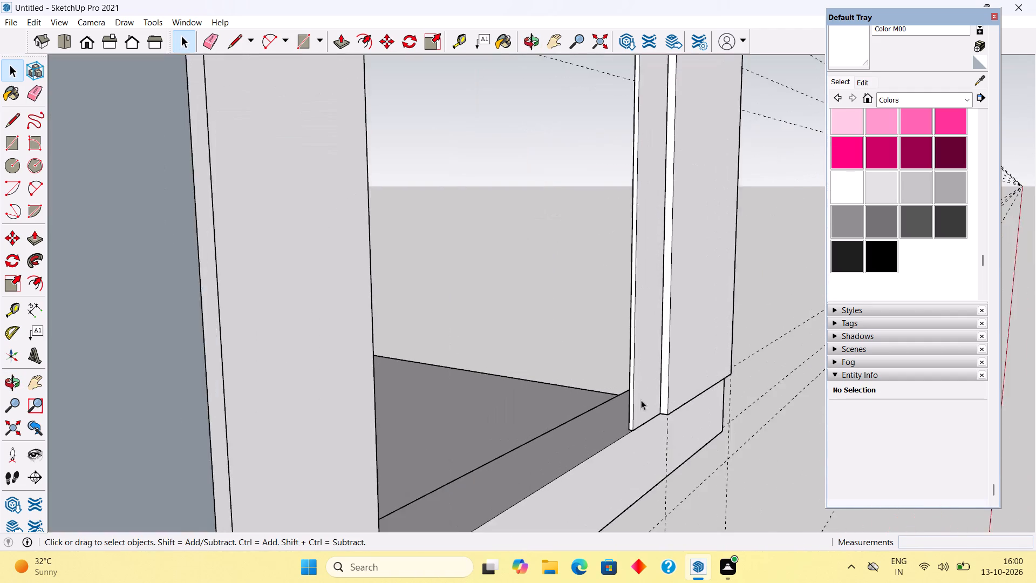
{"action": "scroll", "coordinate": [641, 400], "scroll_direction": "up", "scroll_amount": 6}
{"action": "triple_click", "coordinate": [674, 390]}
{"action": "scroll", "coordinate": [647, 409], "scroll_direction": "up", "scroll_amount": 6}
{"action": "middle_click_drag", "start_coordinate": [614, 408], "coordinate": [689, 366]}
{"action": "key", "text": "t"}
{"action": "scroll", "coordinate": [766, 382], "scroll_direction": "up", "scroll_amount": 2}
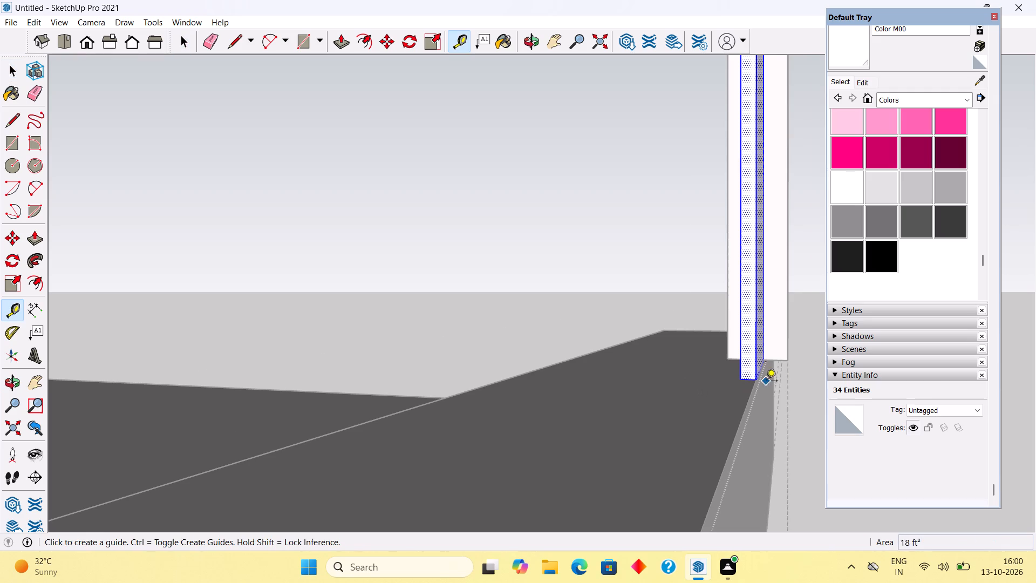
{"action": "scroll", "coordinate": [766, 382], "scroll_direction": "up", "scroll_amount": 14}
{"action": "left_click", "coordinate": [731, 374]}
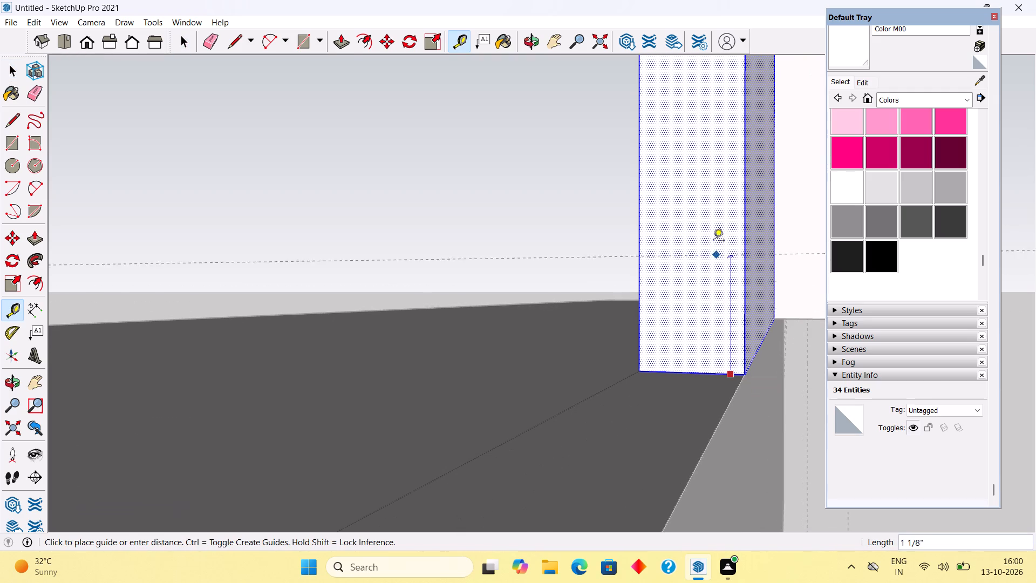
{"action": "type", "text": "1.3'"}
{"action": "key", "text": "Return"}
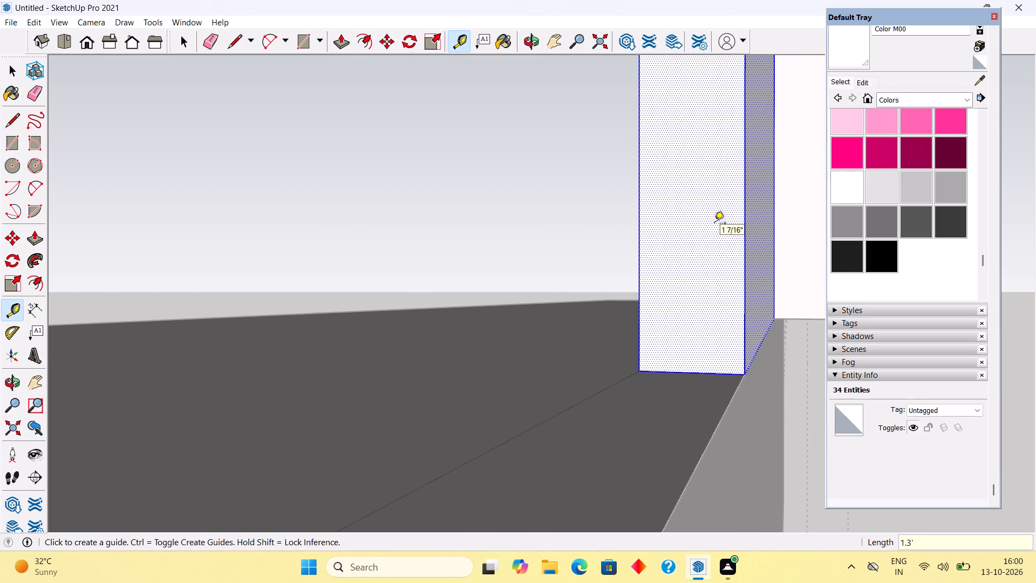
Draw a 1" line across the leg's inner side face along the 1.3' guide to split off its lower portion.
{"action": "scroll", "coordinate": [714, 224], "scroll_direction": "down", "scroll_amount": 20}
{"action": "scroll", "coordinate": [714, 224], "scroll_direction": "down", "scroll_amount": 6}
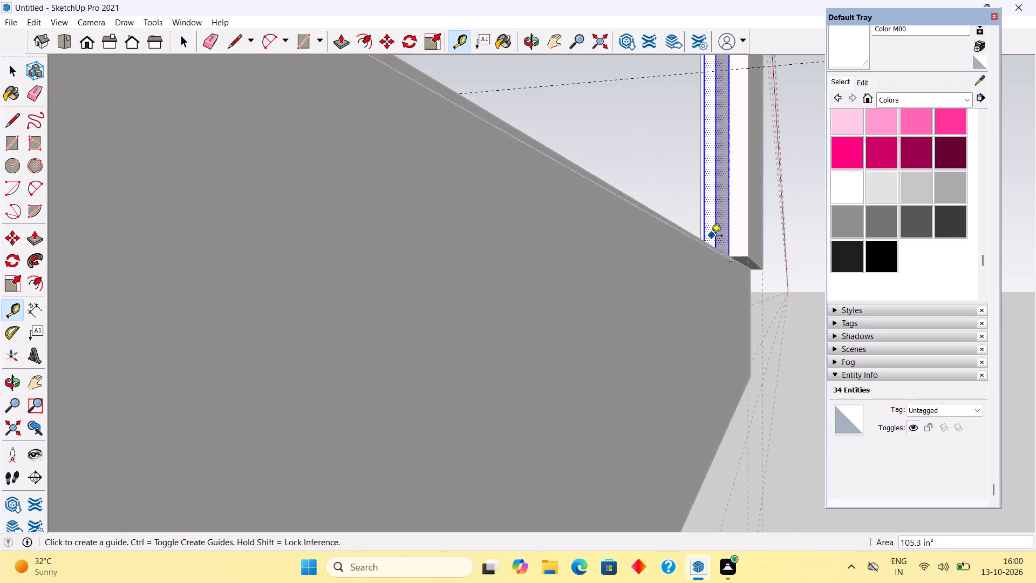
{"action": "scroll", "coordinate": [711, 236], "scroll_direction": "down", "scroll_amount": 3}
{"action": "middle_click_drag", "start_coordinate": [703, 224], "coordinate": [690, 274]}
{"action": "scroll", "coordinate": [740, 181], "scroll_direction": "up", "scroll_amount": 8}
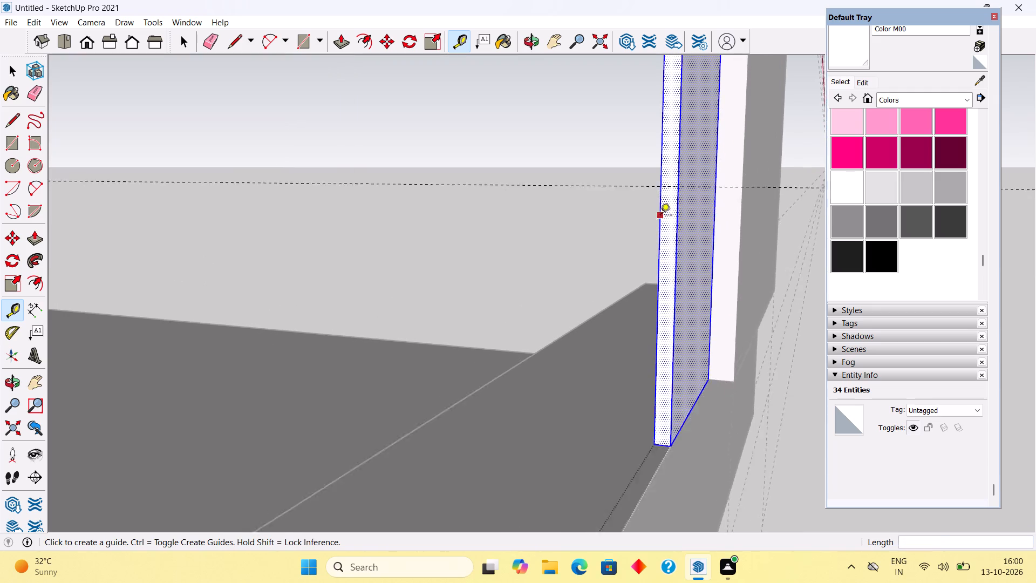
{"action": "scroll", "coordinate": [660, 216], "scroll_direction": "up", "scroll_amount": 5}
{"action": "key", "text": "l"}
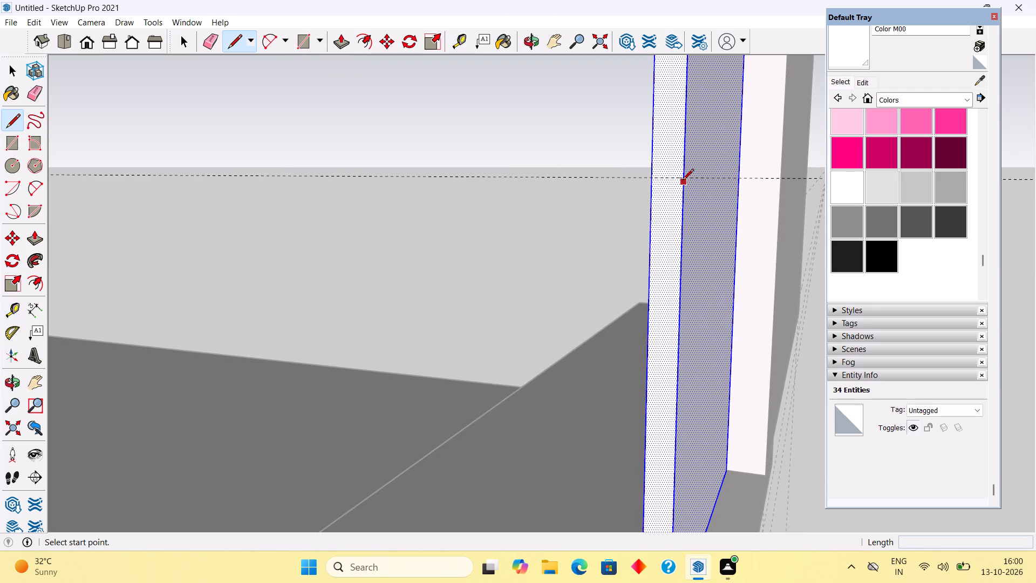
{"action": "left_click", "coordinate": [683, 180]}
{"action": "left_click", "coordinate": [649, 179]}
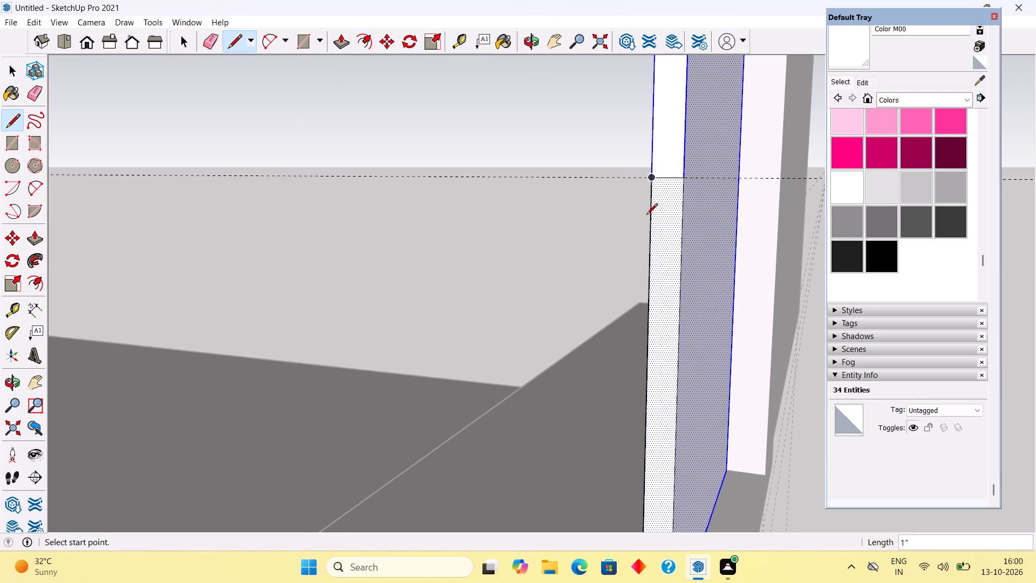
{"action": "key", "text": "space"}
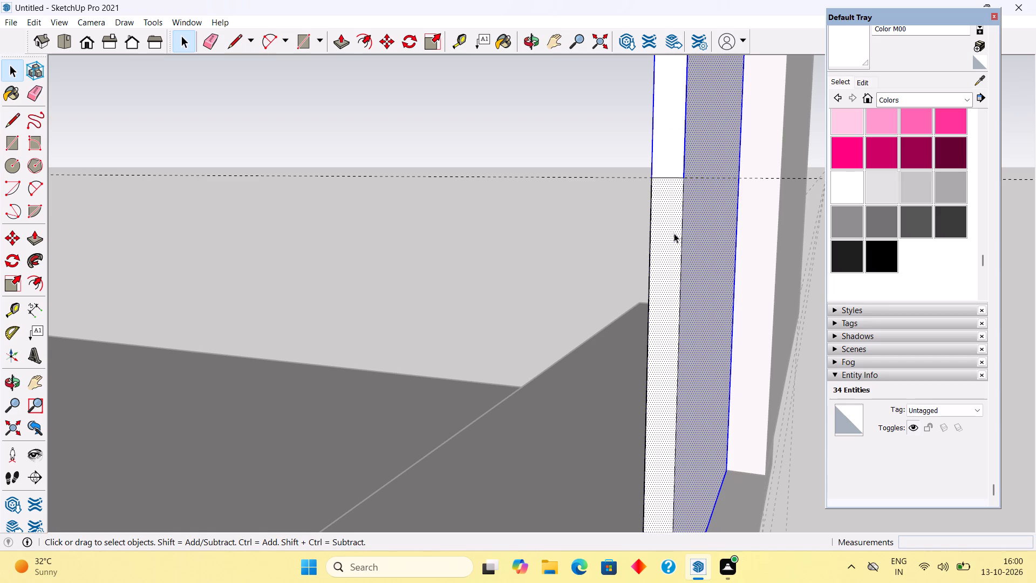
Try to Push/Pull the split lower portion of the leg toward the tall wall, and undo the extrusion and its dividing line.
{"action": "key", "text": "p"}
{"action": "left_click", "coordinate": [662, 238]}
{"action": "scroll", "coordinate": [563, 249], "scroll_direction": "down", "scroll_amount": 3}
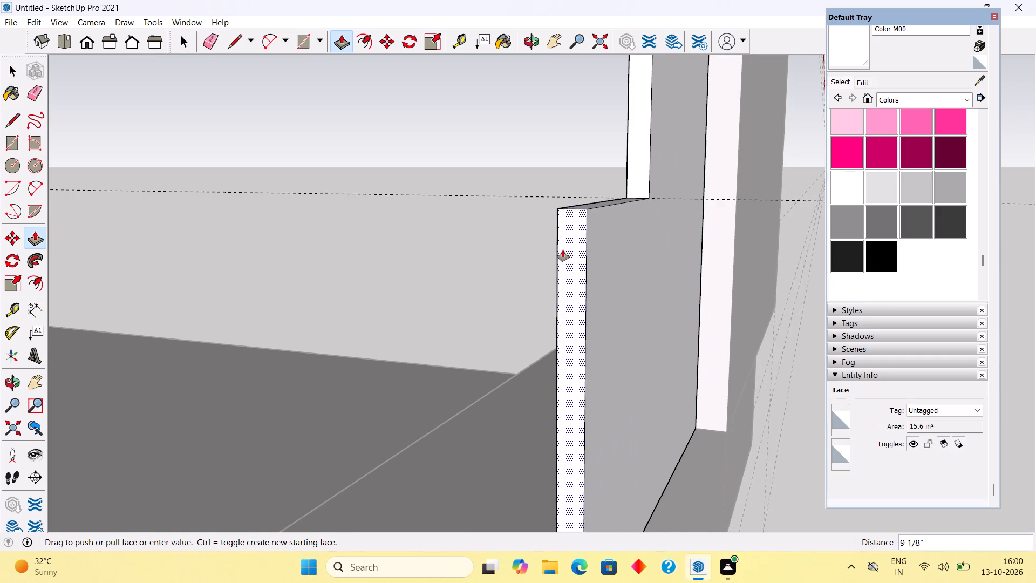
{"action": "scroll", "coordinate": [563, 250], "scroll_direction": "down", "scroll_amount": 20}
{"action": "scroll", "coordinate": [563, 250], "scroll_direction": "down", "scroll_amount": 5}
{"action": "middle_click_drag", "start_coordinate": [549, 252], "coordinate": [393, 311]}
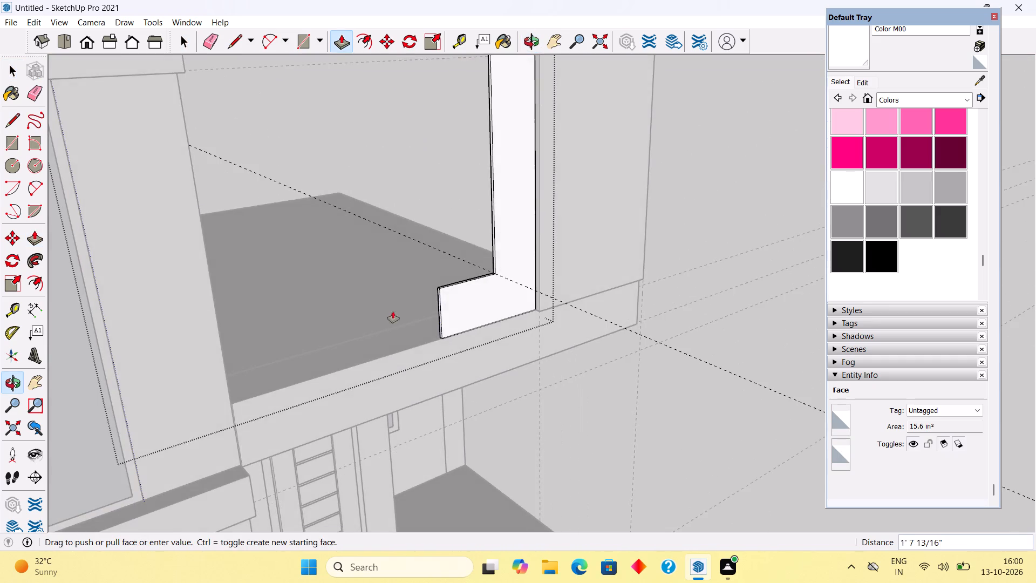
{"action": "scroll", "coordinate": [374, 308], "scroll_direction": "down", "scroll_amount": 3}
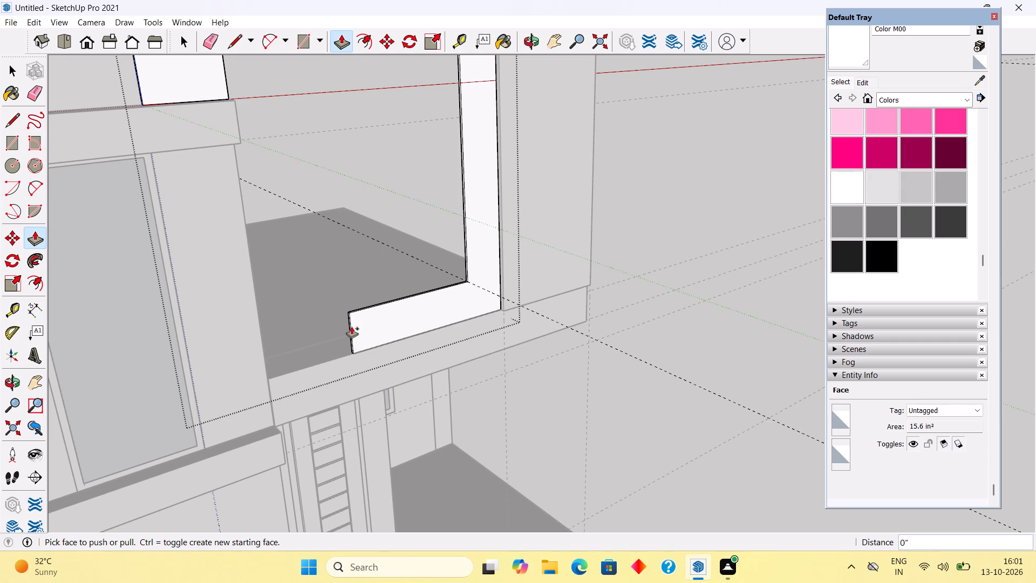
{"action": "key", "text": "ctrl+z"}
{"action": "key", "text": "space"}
Place a guide 1' above the bottom edge of the leg's inner side face.
{"action": "scroll", "coordinate": [426, 268], "scroll_direction": "up", "scroll_amount": 6}
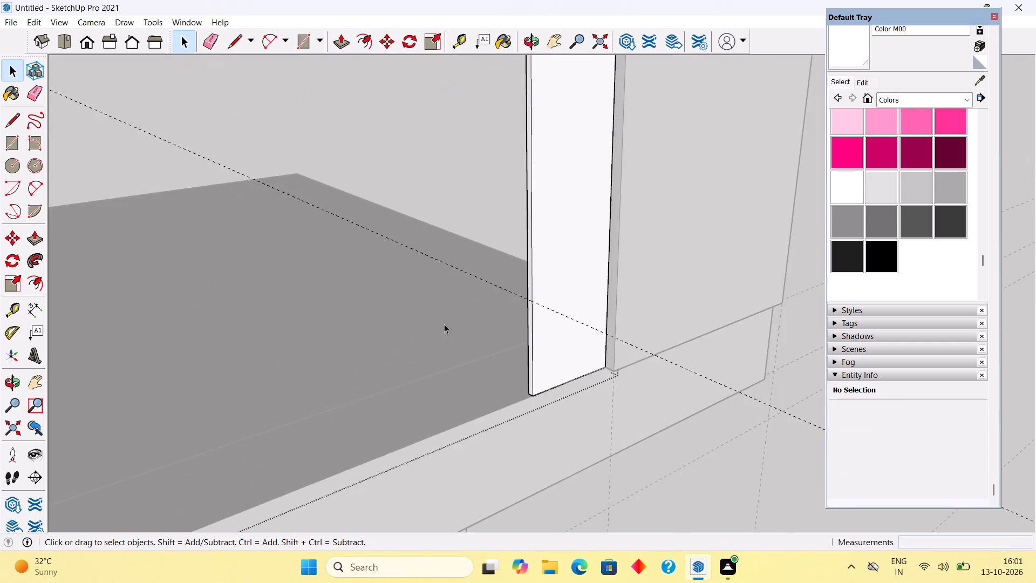
{"action": "scroll", "coordinate": [444, 324], "scroll_direction": "up", "scroll_amount": 5}
{"action": "middle_click_drag", "start_coordinate": [560, 341], "coordinate": [705, 311]}
{"action": "scroll", "coordinate": [702, 309], "scroll_direction": "down", "scroll_amount": 2}
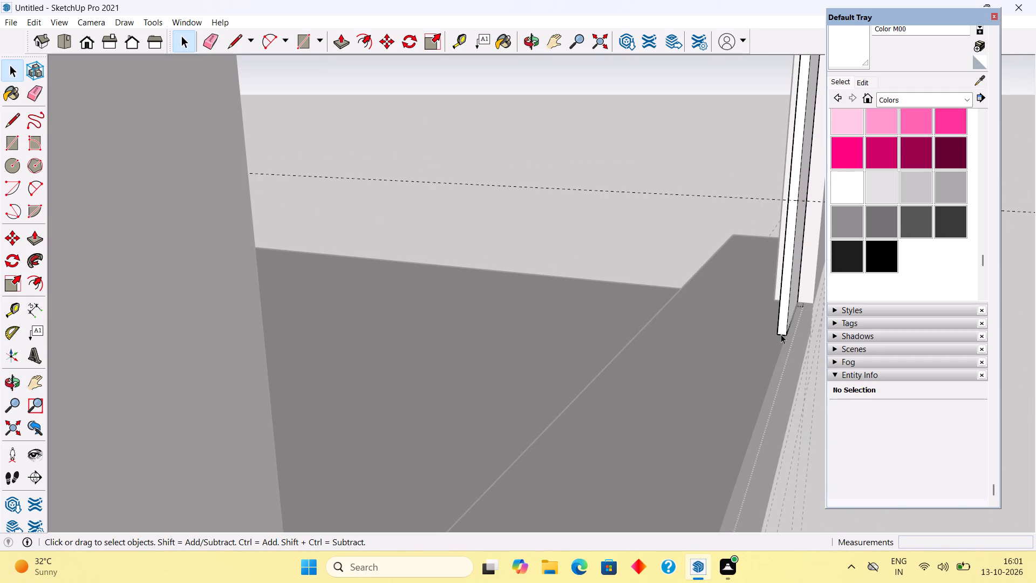
{"action": "key", "text": "t"}
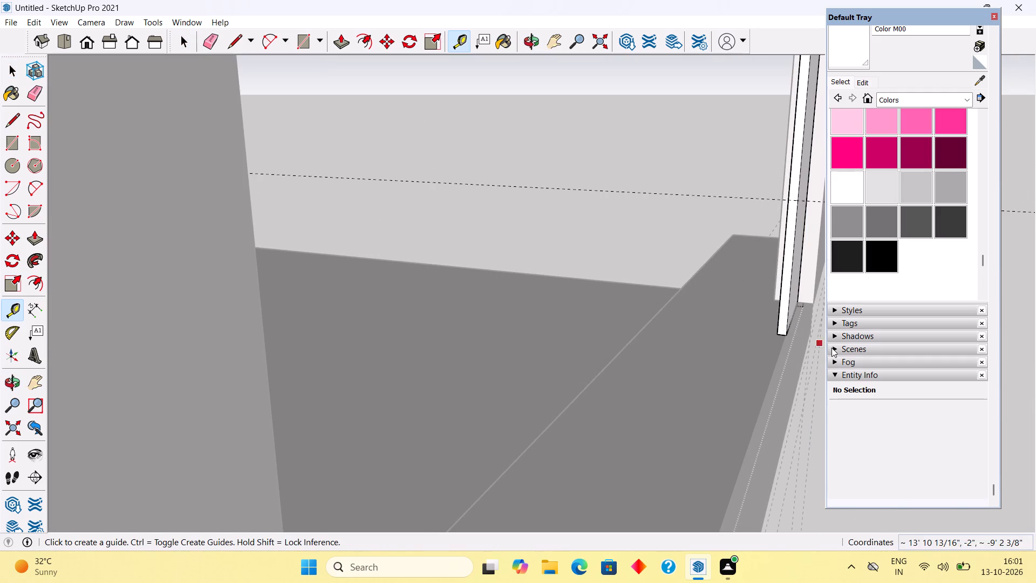
{"action": "scroll", "coordinate": [746, 315], "scroll_direction": "up", "scroll_amount": 5}
{"action": "scroll", "coordinate": [635, 312], "scroll_direction": "down", "scroll_amount": 10}
{"action": "scroll", "coordinate": [617, 295], "scroll_direction": "up", "scroll_amount": 6}
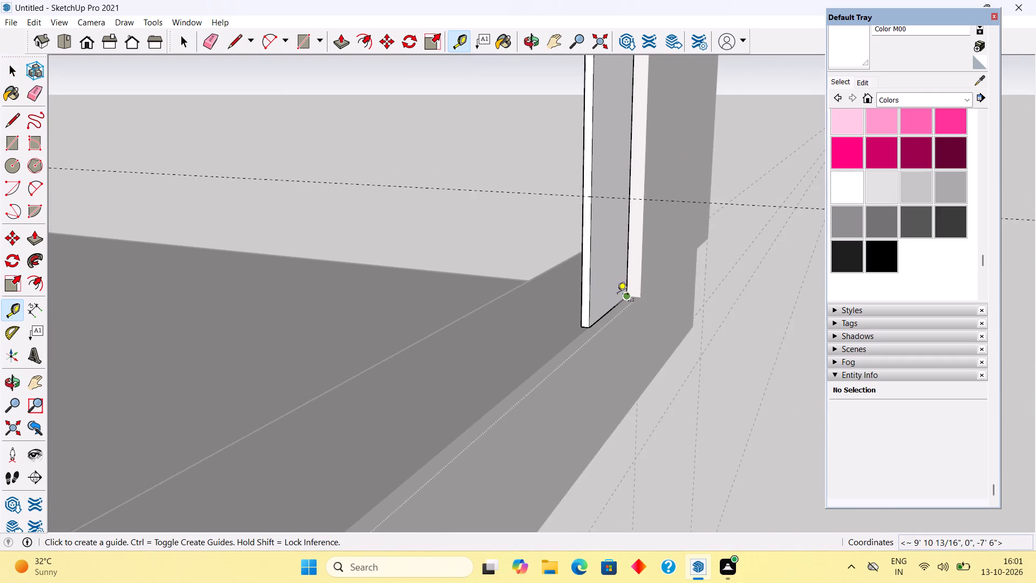
{"action": "scroll", "coordinate": [617, 295], "scroll_direction": "up", "scroll_amount": 3}
{"action": "scroll", "coordinate": [571, 341], "scroll_direction": "up", "scroll_amount": 4}
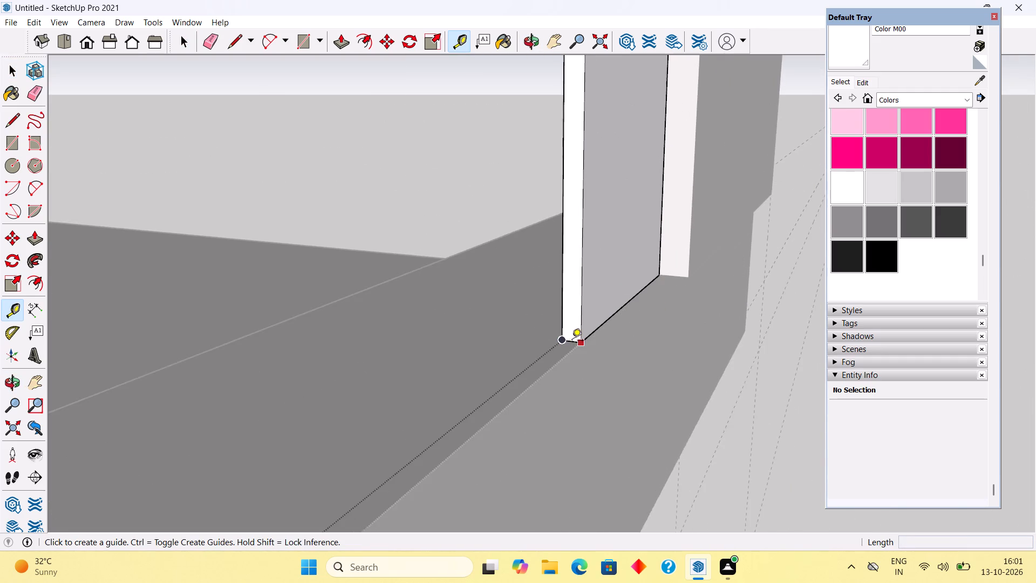
{"action": "scroll", "coordinate": [572, 341], "scroll_direction": "up", "scroll_amount": 12}
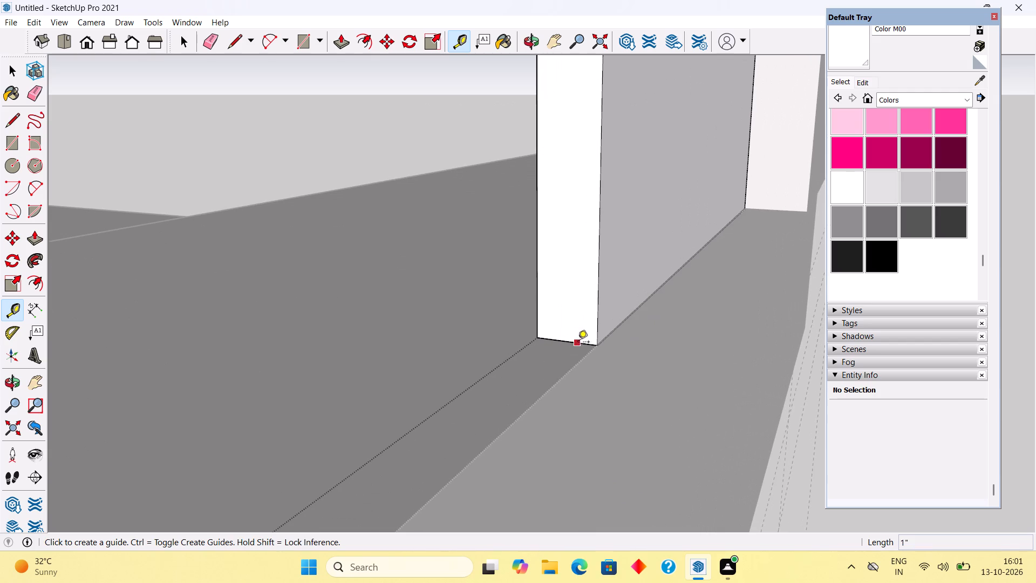
{"action": "left_click", "coordinate": [580, 347]}
{"action": "scroll", "coordinate": [581, 311], "scroll_direction": "down", "scroll_amount": 15}
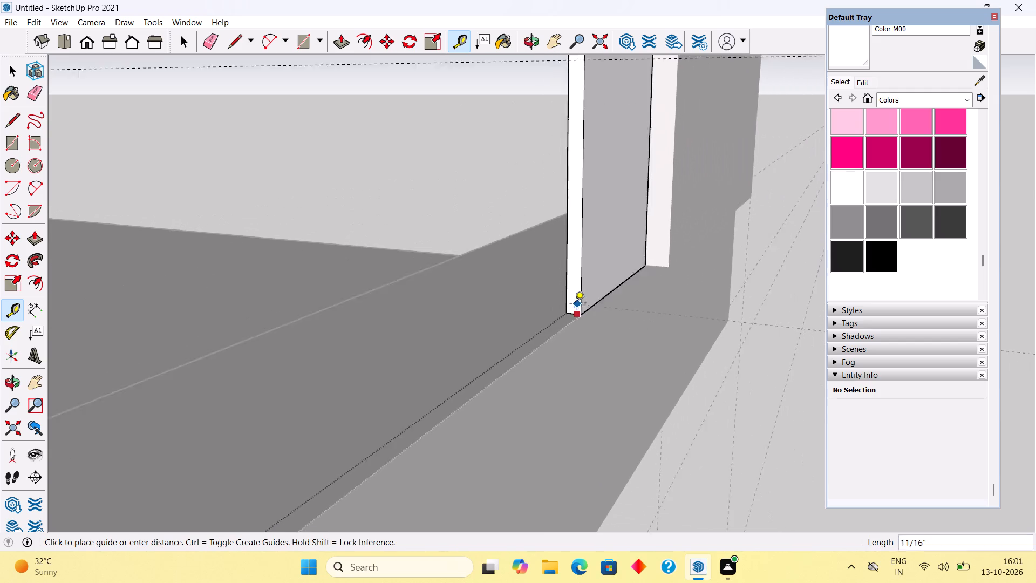
{"action": "scroll", "coordinate": [575, 304], "scroll_direction": "down", "scroll_amount": 6}
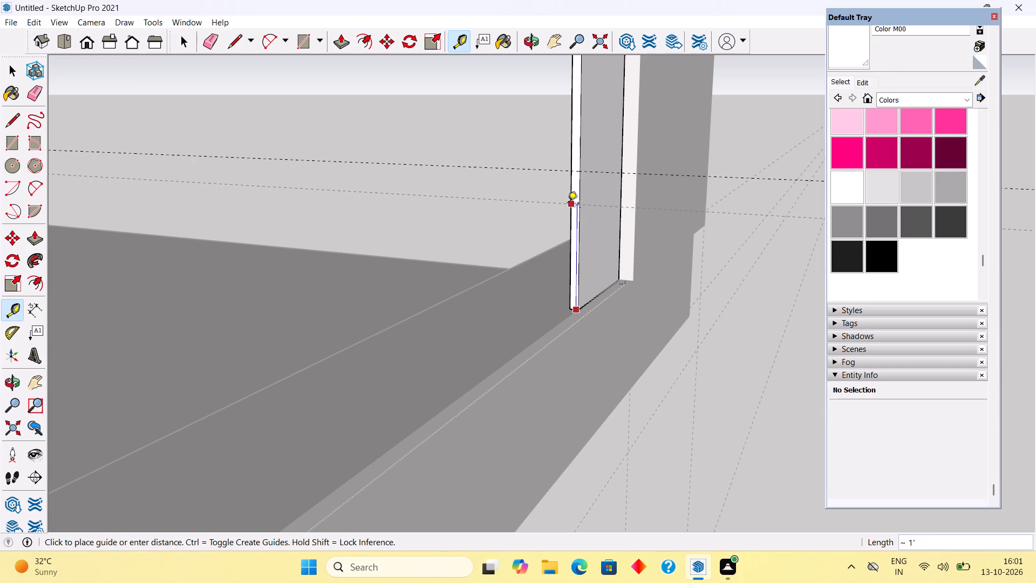
{"action": "left_click", "coordinate": [568, 204]}
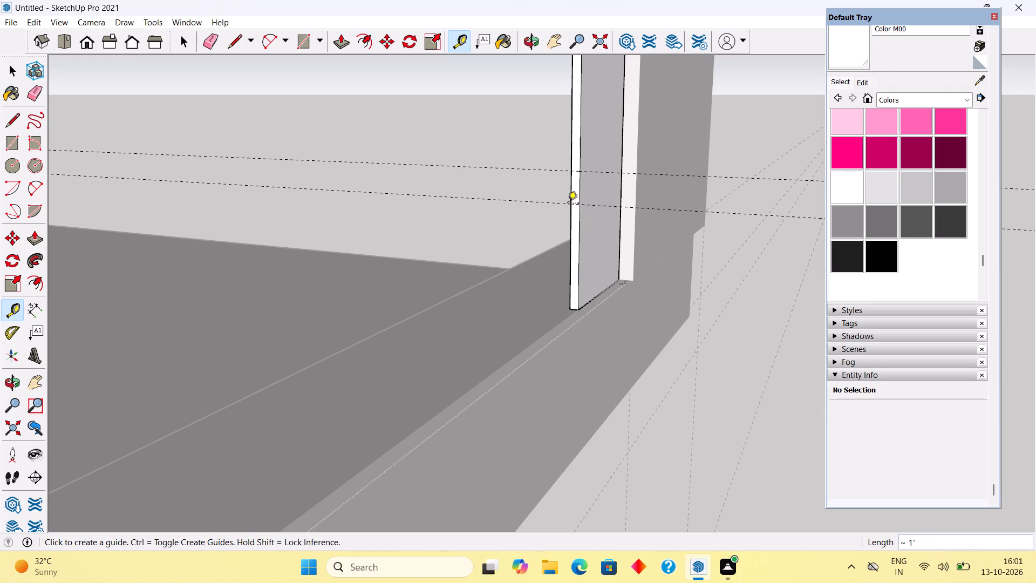
Draw a line across the leg's inner side face along the 1' guide to split off its lower portion.
{"action": "key", "text": "space"}
{"action": "key", "text": "l"}
{"action": "scroll", "coordinate": [571, 213], "scroll_direction": "up", "scroll_amount": 3}
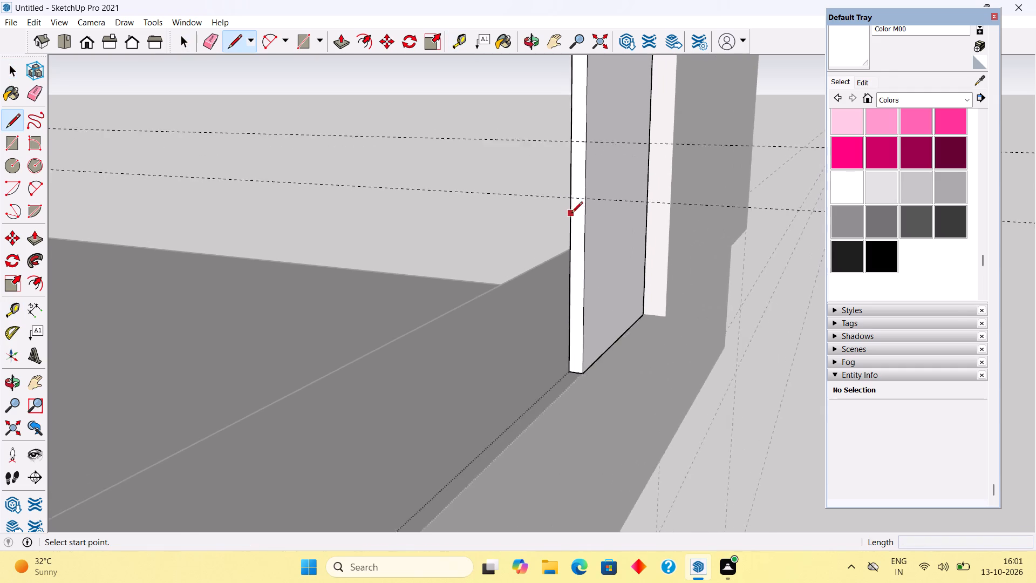
{"action": "scroll", "coordinate": [571, 214], "scroll_direction": "up", "scroll_amount": 8}
{"action": "left_click", "coordinate": [570, 186]}
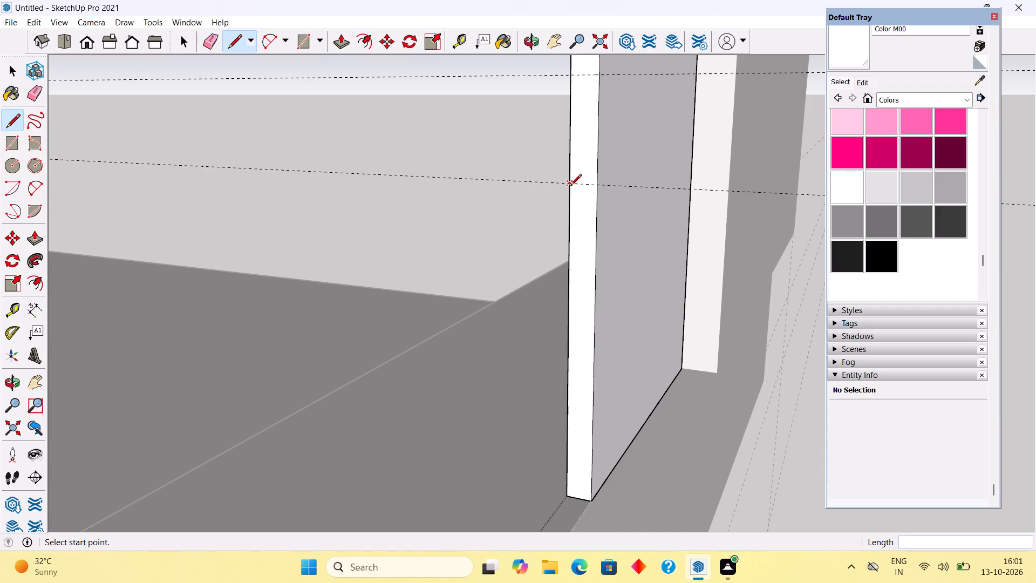
{"action": "left_click", "coordinate": [598, 187]}
Push/Pull the leg's split lower portion about 6' 8 3/8" to the tall wall, forming the frame's bottom rail, and leave the group.
{"action": "key", "text": "p"}
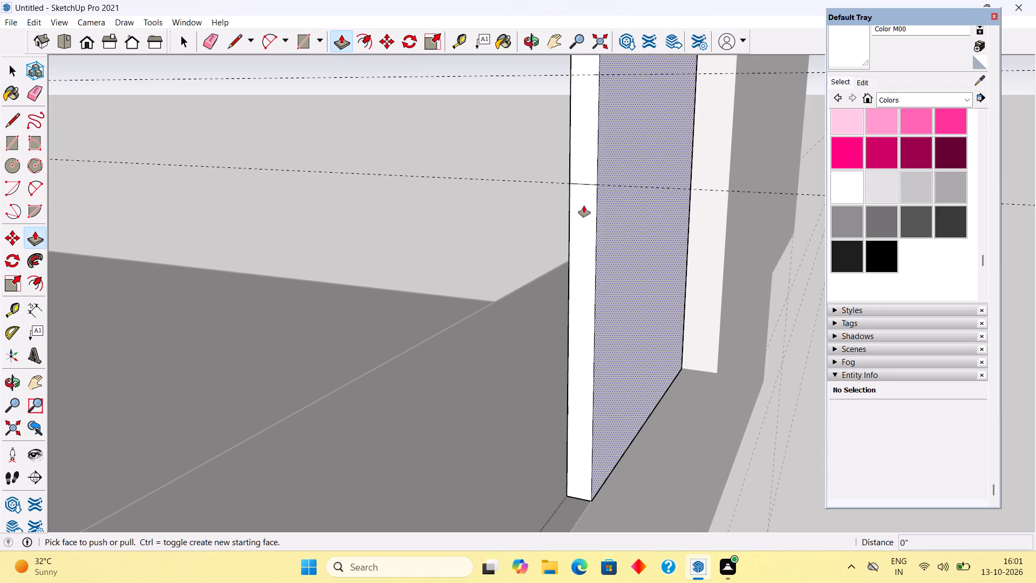
{"action": "left_click", "coordinate": [575, 215]}
{"action": "scroll", "coordinate": [401, 263], "scroll_direction": "down", "scroll_amount": 20}
{"action": "scroll", "coordinate": [401, 263], "scroll_direction": "down", "scroll_amount": 5}
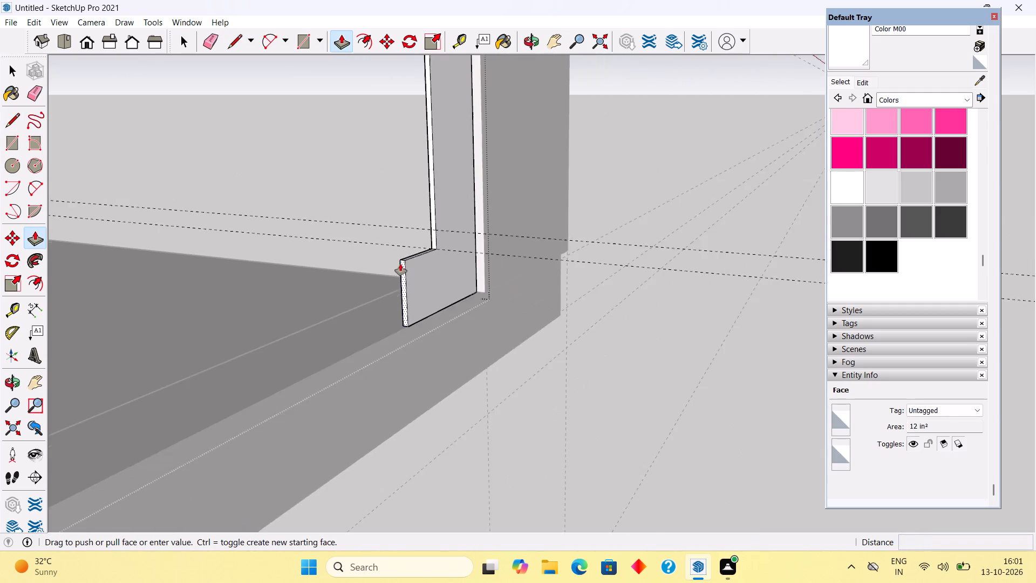
{"action": "scroll", "coordinate": [400, 264], "scroll_direction": "down", "scroll_amount": 14}
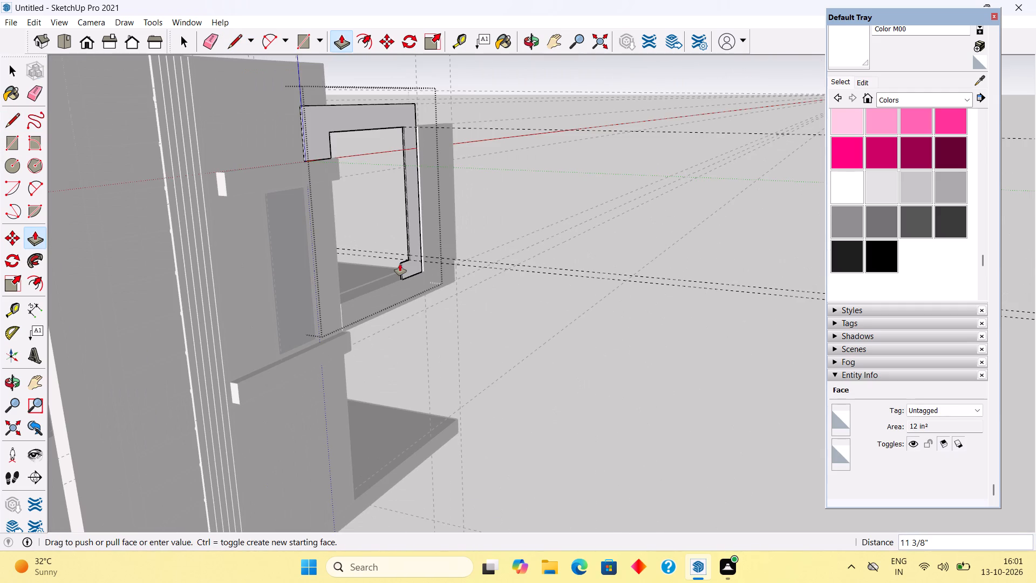
{"action": "middle_click_drag", "start_coordinate": [400, 264], "coordinate": [262, 317]}
{"action": "scroll", "coordinate": [352, 306], "scroll_direction": "up", "scroll_amount": 7}
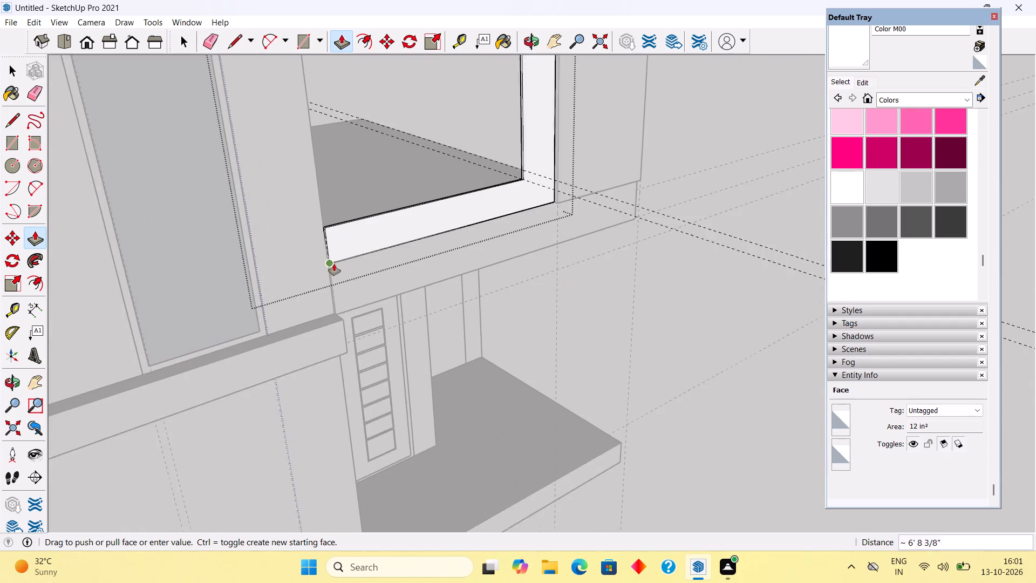
{"action": "scroll", "coordinate": [334, 264], "scroll_direction": "up", "scroll_amount": 2}
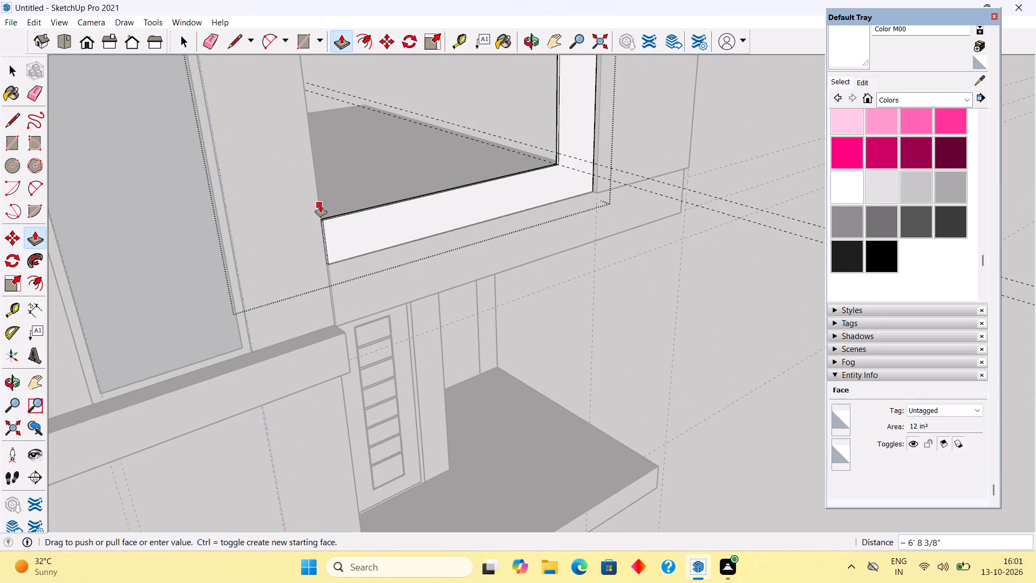
{"action": "left_click", "coordinate": [321, 205]}
{"action": "key", "text": "space"}
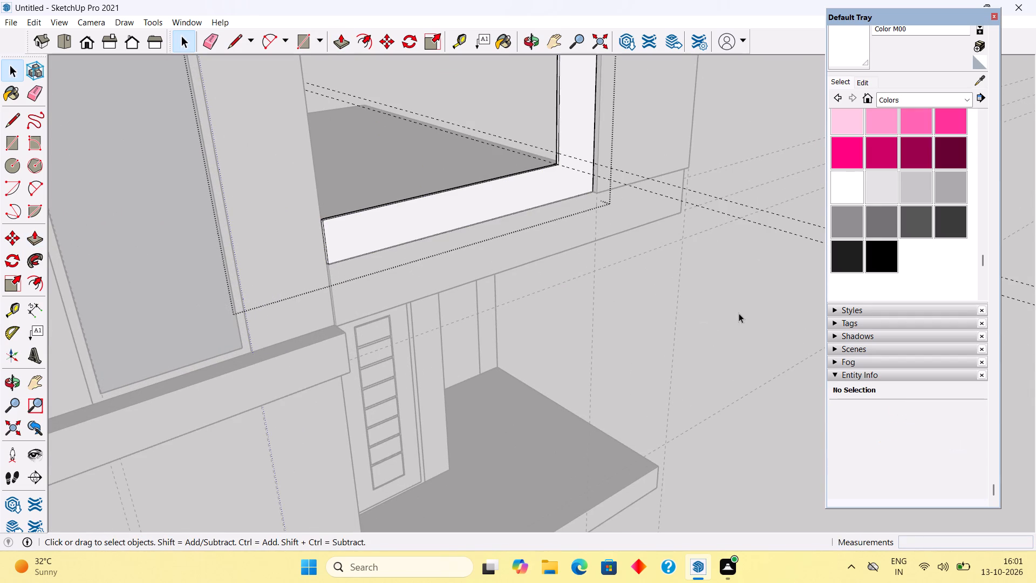
{"action": "left_click", "coordinate": [739, 313]}
Move the upright panel beside the frame back about 2 3/16" so its lower corner meets the parapet's front top corner.
{"action": "scroll", "coordinate": [726, 324], "scroll_direction": "down", "scroll_amount": 10}
{"action": "middle_click_drag", "start_coordinate": [612, 350], "coordinate": [45, 250]}
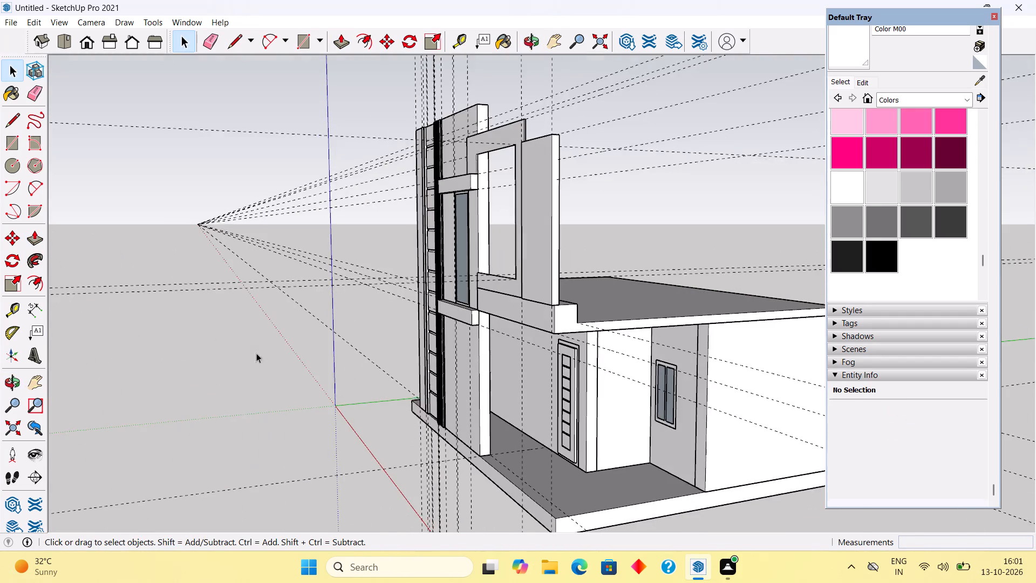
{"action": "scroll", "coordinate": [578, 315], "scroll_direction": "up", "scroll_amount": 5}
{"action": "middle_click_drag", "start_coordinate": [428, 318], "coordinate": [337, 329]}
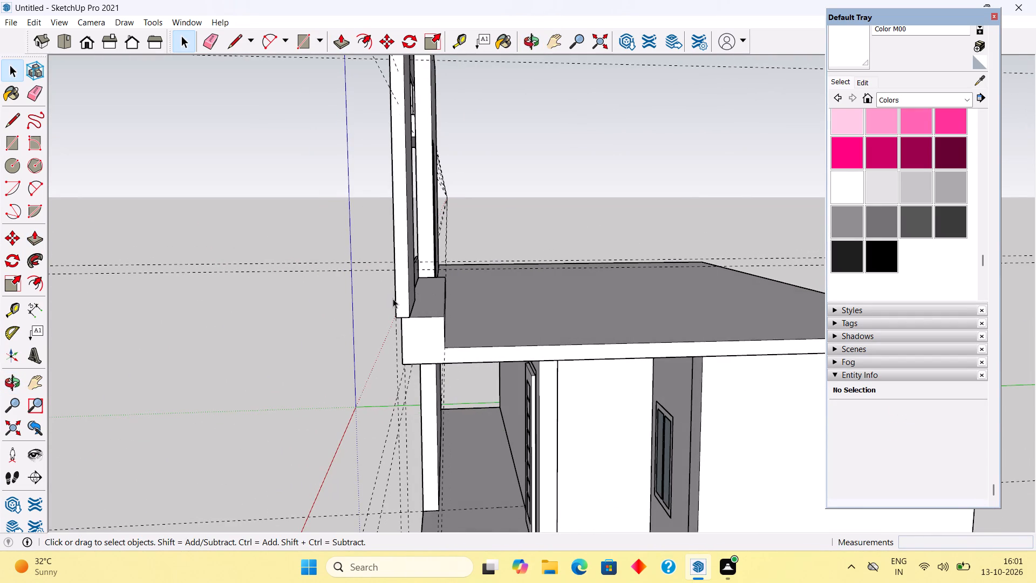
{"action": "left_click", "coordinate": [393, 299]}
{"action": "scroll", "coordinate": [398, 302], "scroll_direction": "up", "scroll_amount": 5}
{"action": "left_click", "coordinate": [398, 302]}
{"action": "scroll", "coordinate": [380, 323], "scroll_direction": "up", "scroll_amount": 2}
{"action": "middle_click_drag", "start_coordinate": [411, 333], "coordinate": [462, 338]}
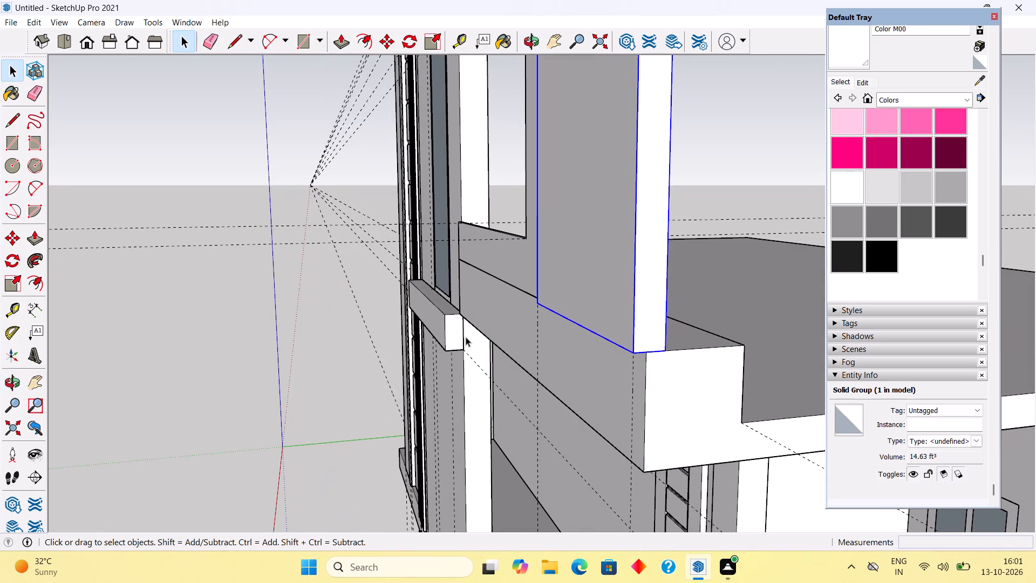
{"action": "key", "text": "m"}
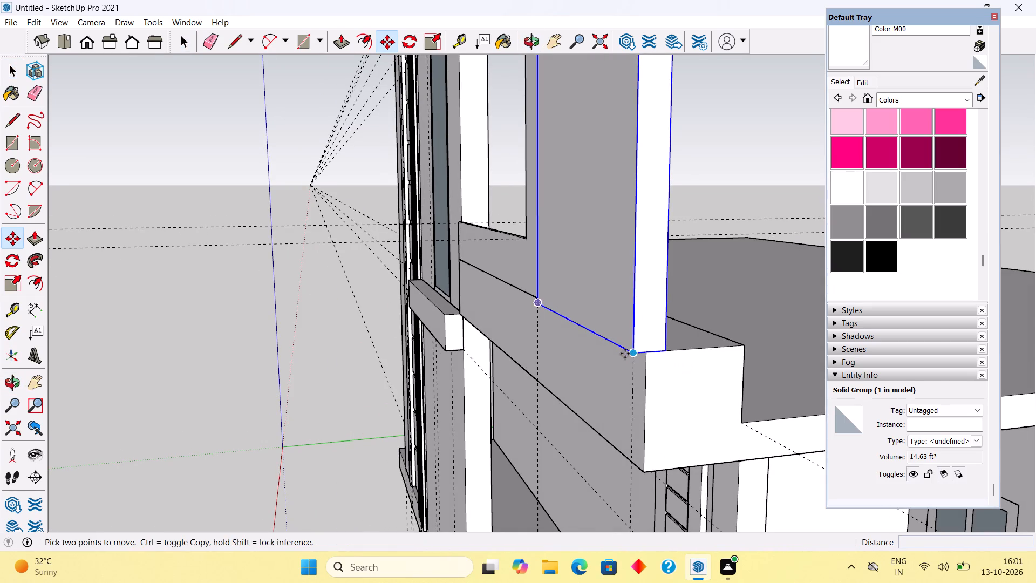
{"action": "left_click", "coordinate": [629, 352]}
{"action": "left_click", "coordinate": [647, 348]}
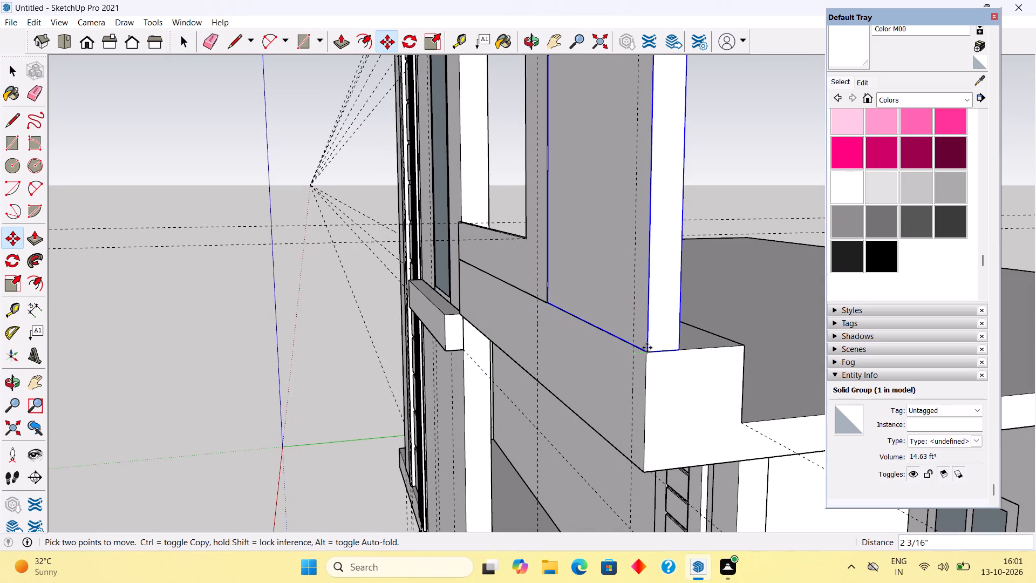
Open the rectangular frame for editing and pull its front face forward 2", then leave the group.
{"action": "key", "text": "space"}
{"action": "triple_click", "coordinate": [528, 277]}
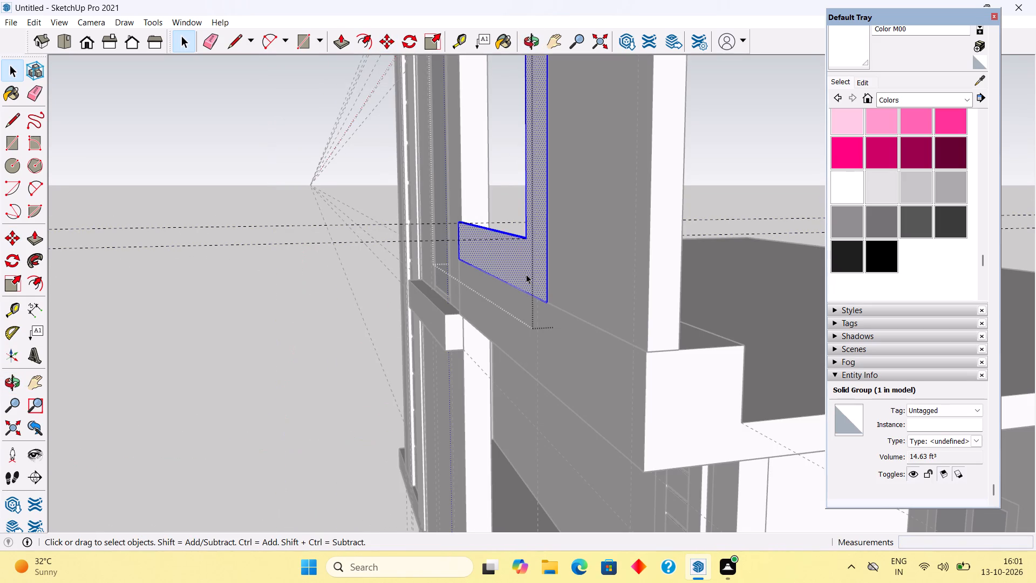
{"action": "key", "text": "p"}
{"action": "left_click", "coordinate": [526, 269]}
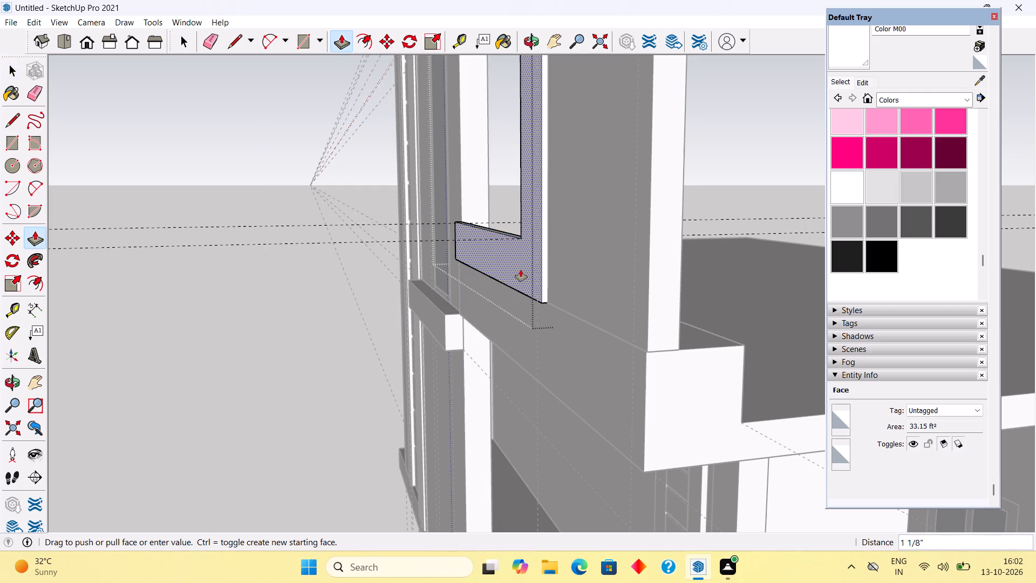
{"action": "key", "text": "2"}
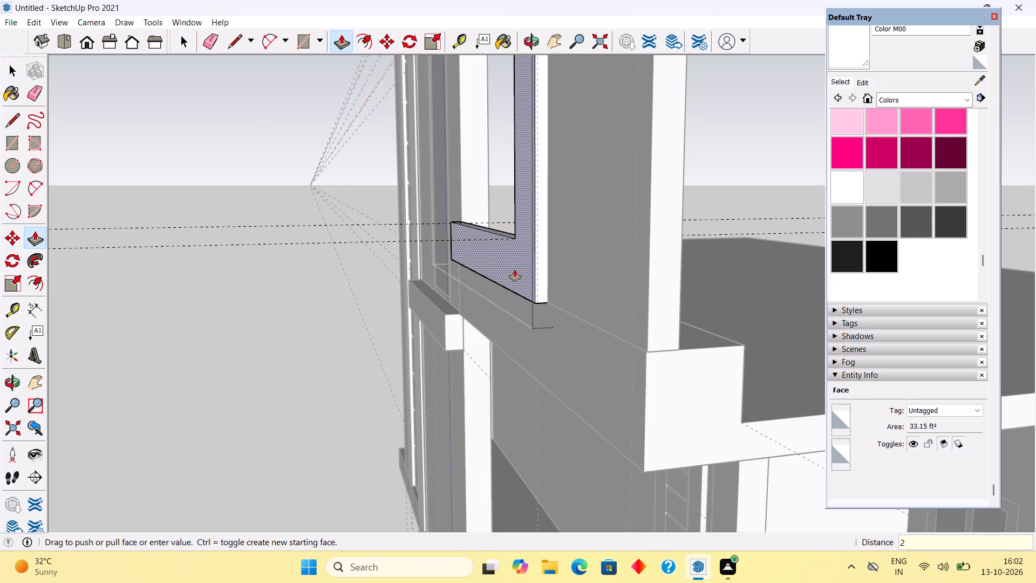
{"action": "key", "text": "shift+quotedbl"}
{"action": "key", "text": "Return"}
{"action": "key", "text": "space"}
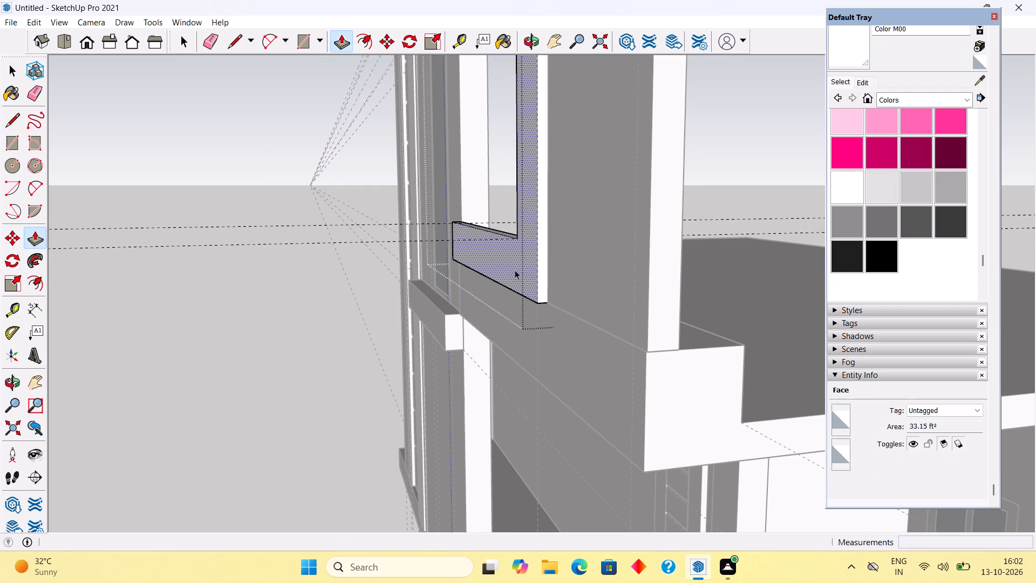
{"action": "scroll", "coordinate": [514, 270], "scroll_direction": "down", "scroll_amount": 5}
{"action": "left_click", "coordinate": [357, 293]}
{"action": "middle_click_drag", "start_coordinate": [440, 378], "coordinate": [570, 383]}
{"action": "scroll", "coordinate": [568, 384], "scroll_direction": "down", "scroll_amount": 9}
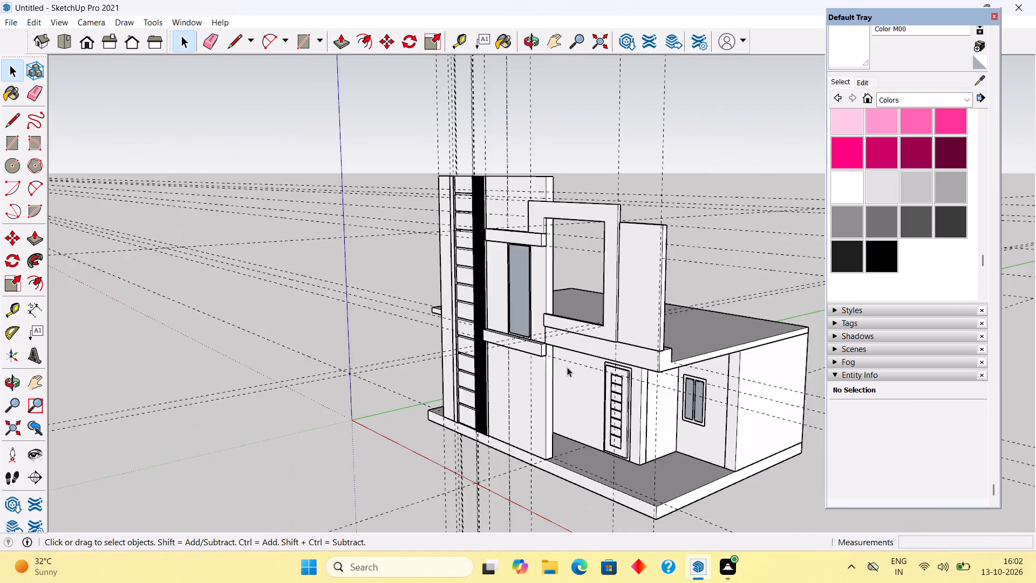
Move the upright panel beside the frame 1" back from the parapet's front edge.
{"action": "middle_click_drag", "start_coordinate": [534, 363], "coordinate": [795, 351]}
{"action": "scroll", "coordinate": [685, 200], "scroll_direction": "up", "scroll_amount": 4}
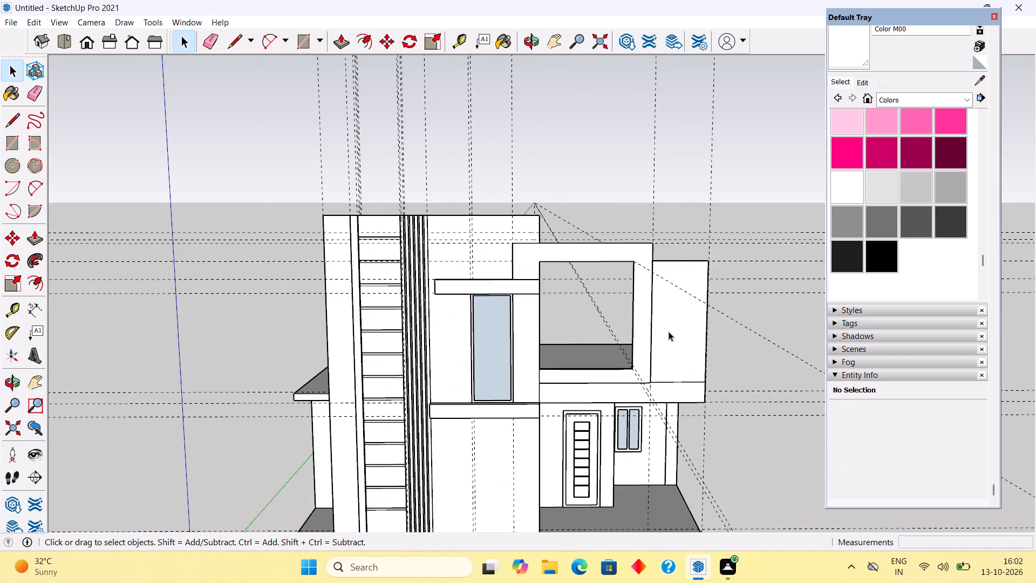
{"action": "middle_click_drag", "start_coordinate": [667, 337], "coordinate": [678, 302]}
{"action": "scroll", "coordinate": [680, 307], "scroll_direction": "up", "scroll_amount": 2}
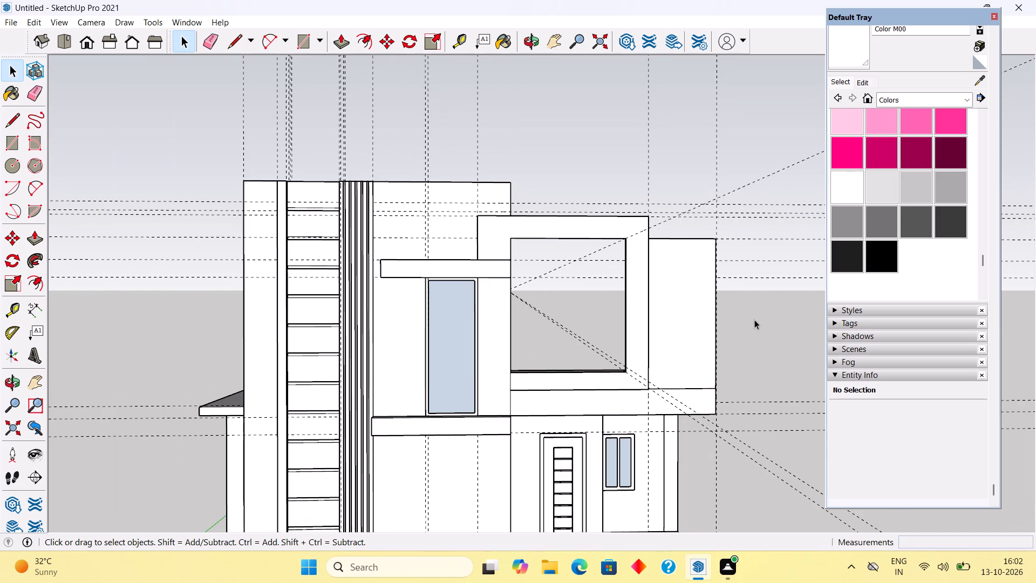
{"action": "middle_click_drag", "start_coordinate": [753, 321], "coordinate": [465, 366]}
{"action": "scroll", "coordinate": [558, 418], "scroll_direction": "up", "scroll_amount": 6}
{"action": "left_click", "coordinate": [558, 409]}
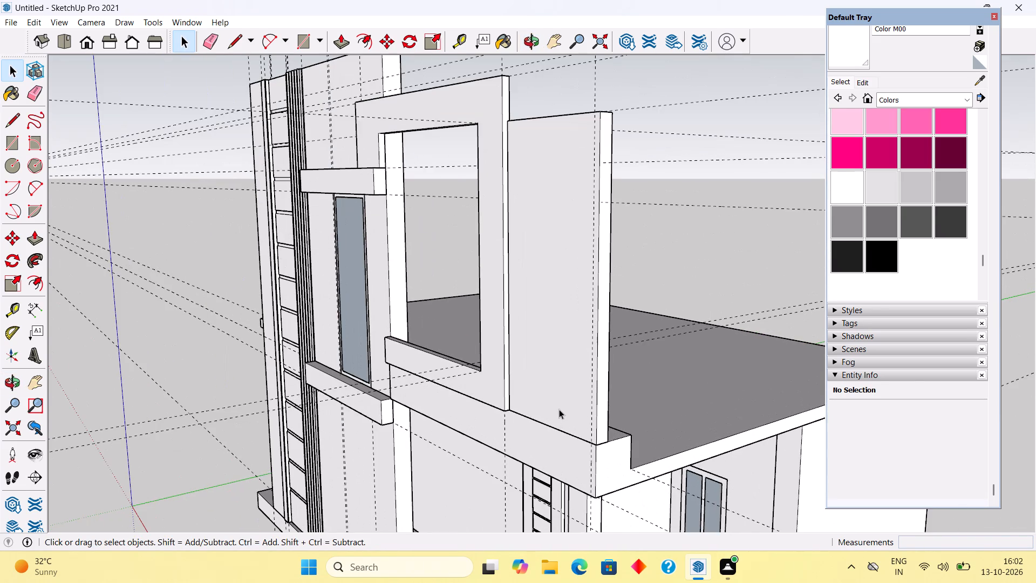
{"action": "scroll", "coordinate": [576, 413], "scroll_direction": "up", "scroll_amount": 10}
{"action": "key", "text": "m"}
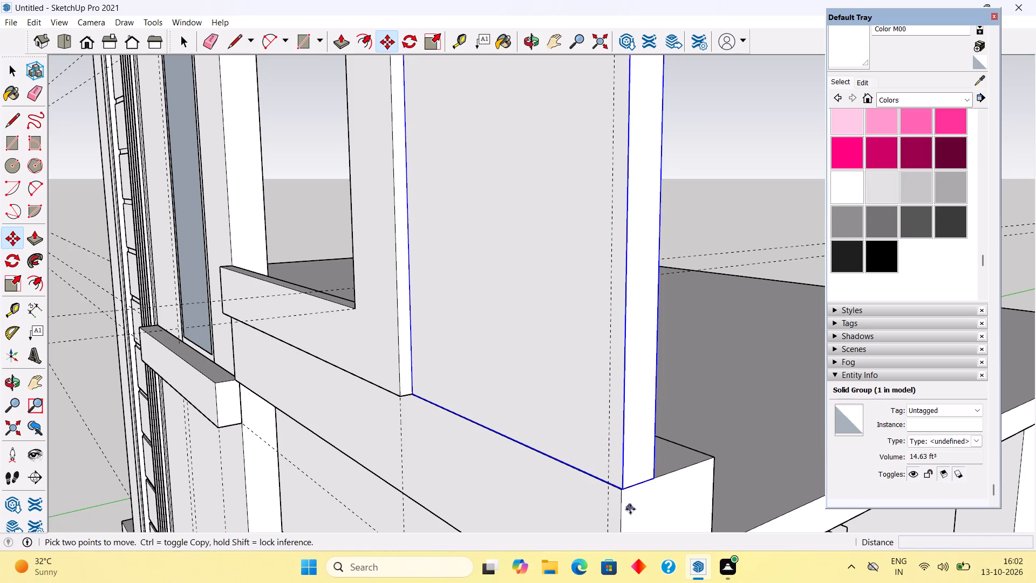
{"action": "left_click", "coordinate": [628, 488]}
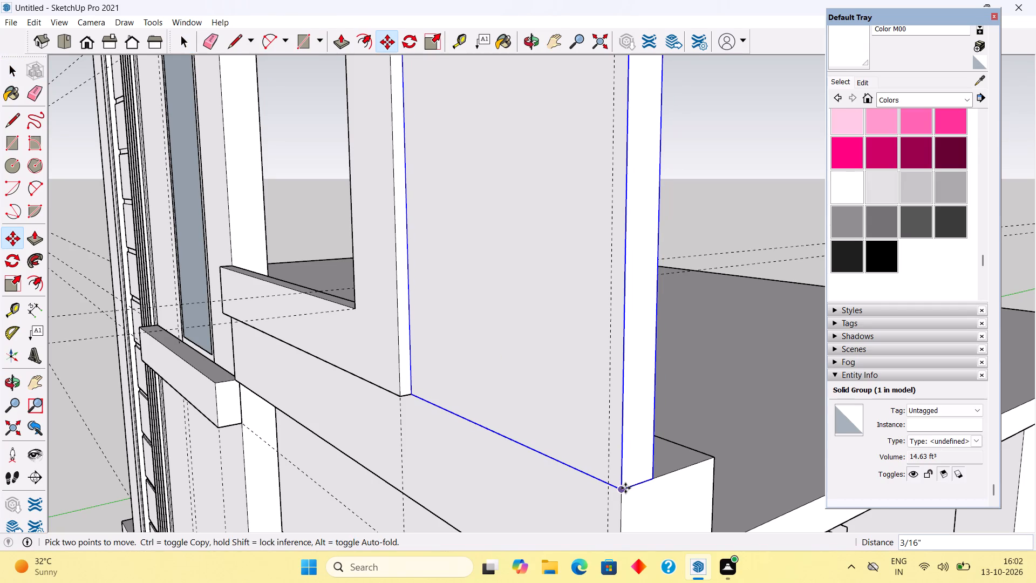
{"action": "left_click", "coordinate": [623, 490]}
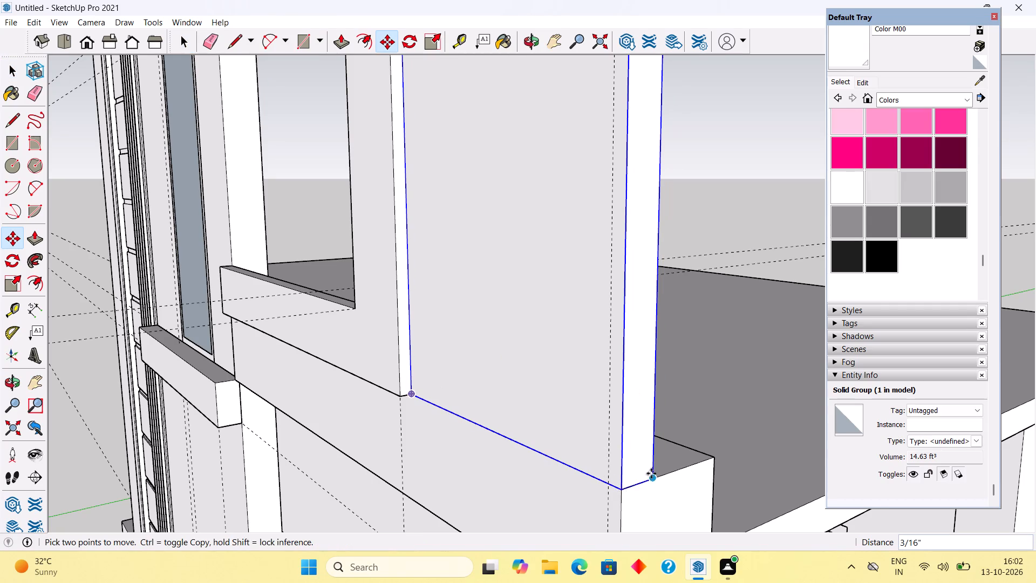
{"action": "left_click", "coordinate": [621, 486]}
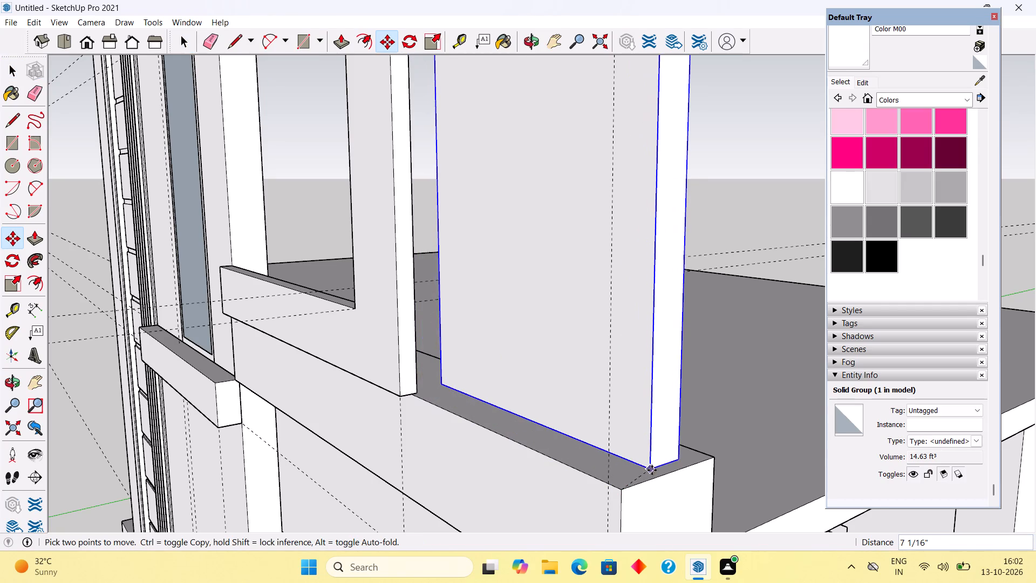
{"action": "type", "text": "1\""}
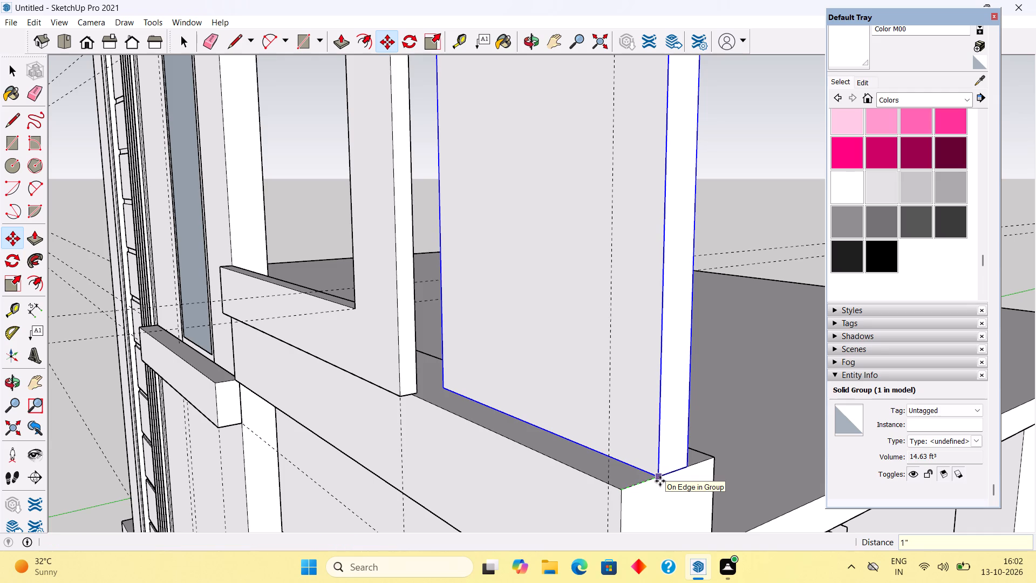
{"action": "key", "text": "Return"}
{"action": "key", "text": "space"}
{"action": "scroll", "coordinate": [638, 479], "scroll_direction": "down", "scroll_amount": 11}
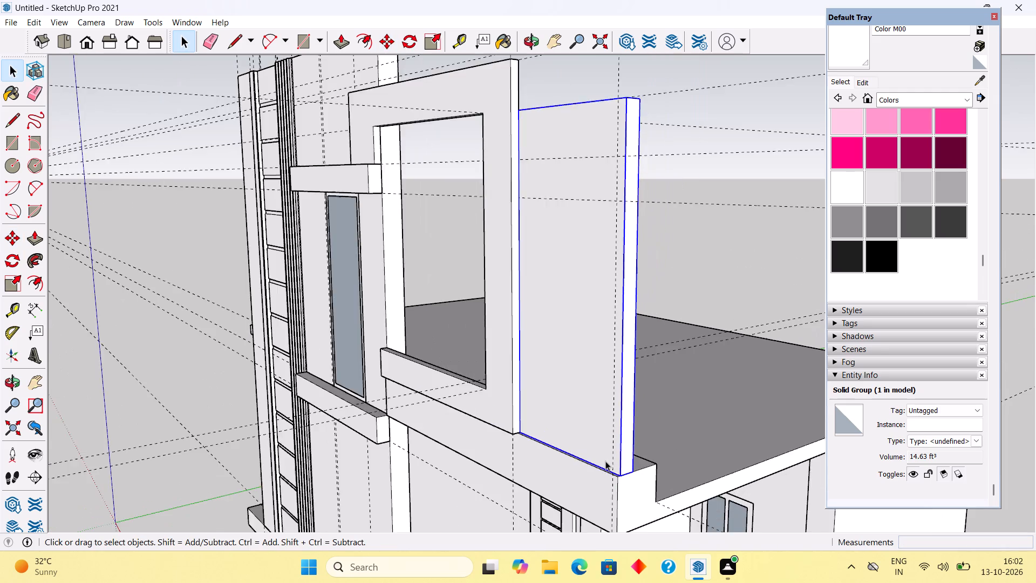
{"action": "scroll", "coordinate": [605, 461], "scroll_direction": "down", "scroll_amount": 5}
{"action": "left_click", "coordinate": [697, 345]}
Draw an upright rectangle about 9' 10 13/16" by 9" along the top of the rectangular frame, spanning its full width.
{"action": "middle_click_drag", "start_coordinate": [288, 514], "coordinate": [473, 513]}
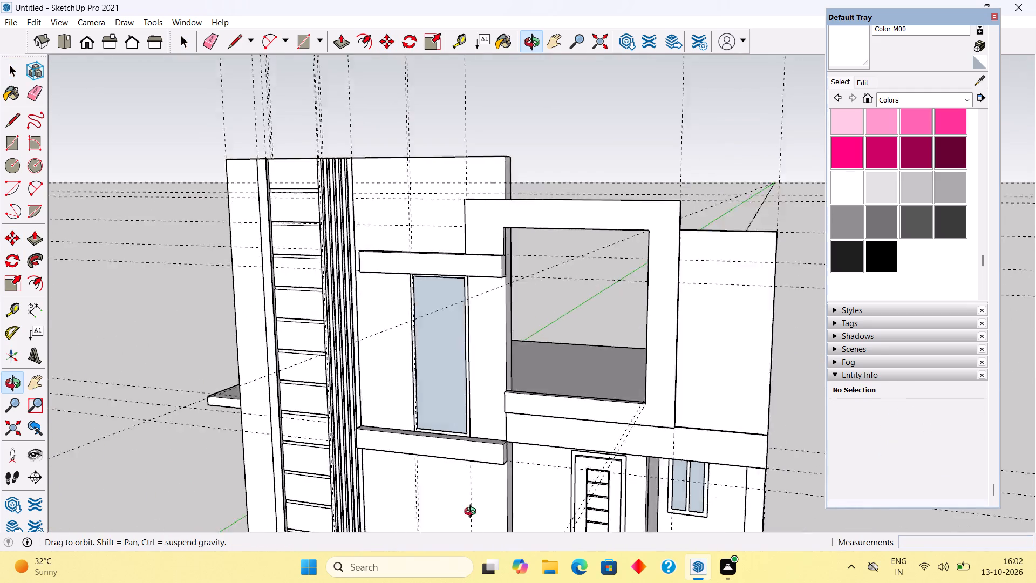
{"action": "scroll", "coordinate": [473, 513], "scroll_direction": "down", "scroll_amount": 5}
{"action": "middle_click_drag", "start_coordinate": [473, 513], "coordinate": [473, 512]}
{"action": "scroll", "coordinate": [607, 385], "scroll_direction": "up", "scroll_amount": 4}
{"action": "middle_click_drag", "start_coordinate": [645, 376], "coordinate": [720, 351]}
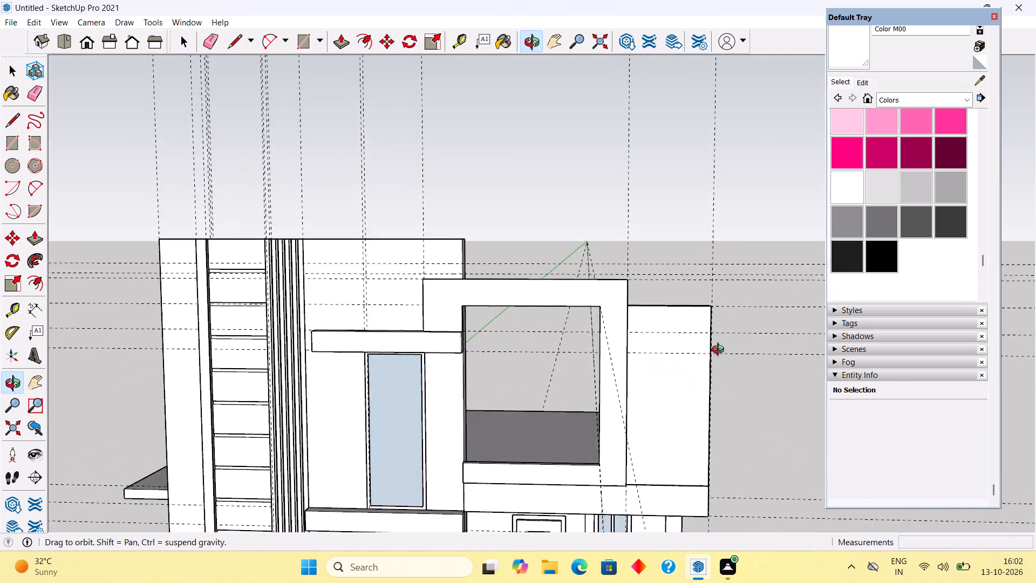
{"action": "middle_click_drag", "start_coordinate": [720, 351], "coordinate": [728, 327]}
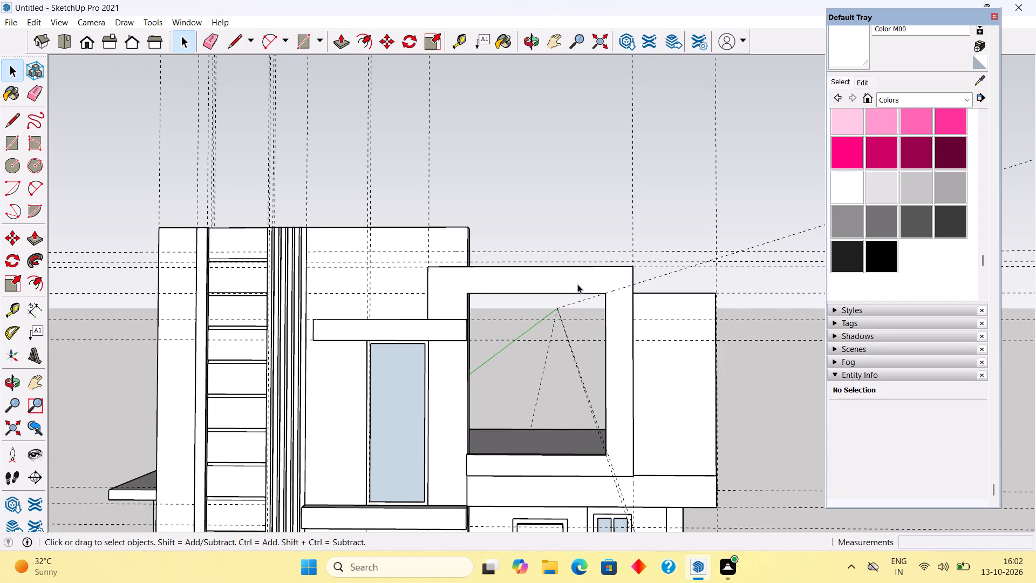
{"action": "middle_click_drag", "start_coordinate": [535, 255], "coordinate": [519, 344]}
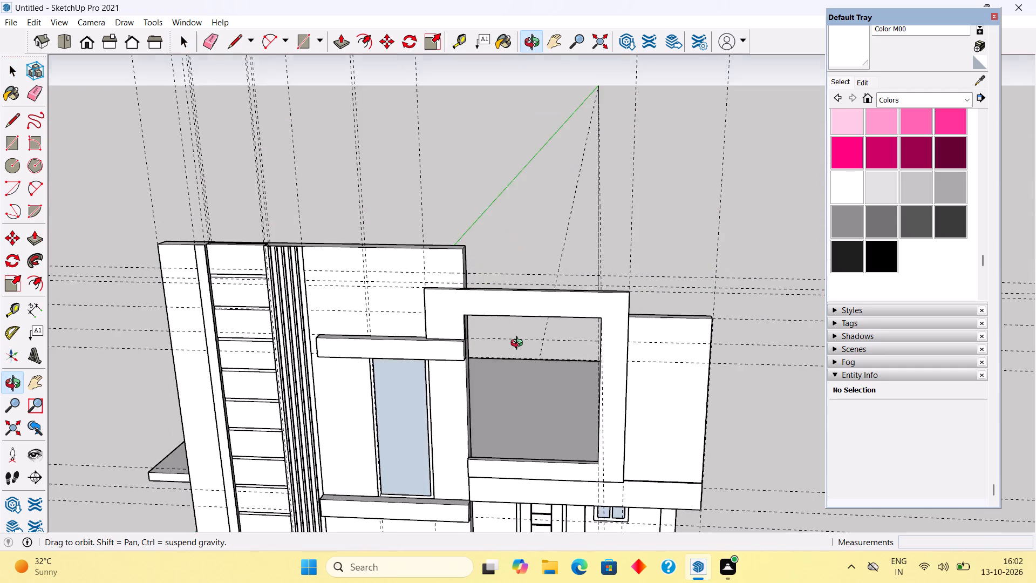
{"action": "middle_click_drag", "start_coordinate": [519, 344], "coordinate": [510, 399]}
{"action": "scroll", "coordinate": [461, 281], "scroll_direction": "up", "scroll_amount": 5}
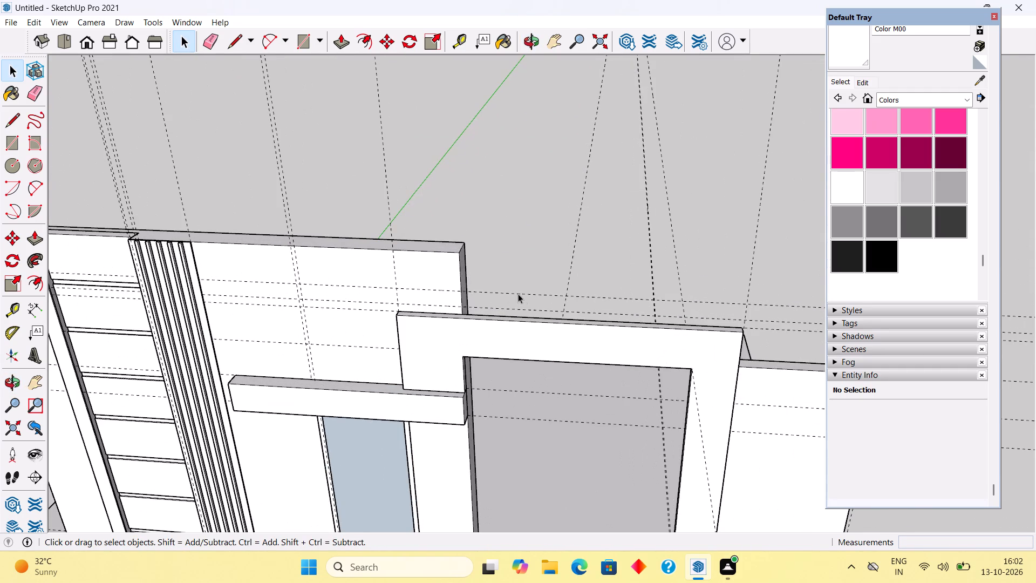
{"action": "scroll", "coordinate": [522, 294], "scroll_direction": "up", "scroll_amount": 1}
{"action": "key", "text": "t"}
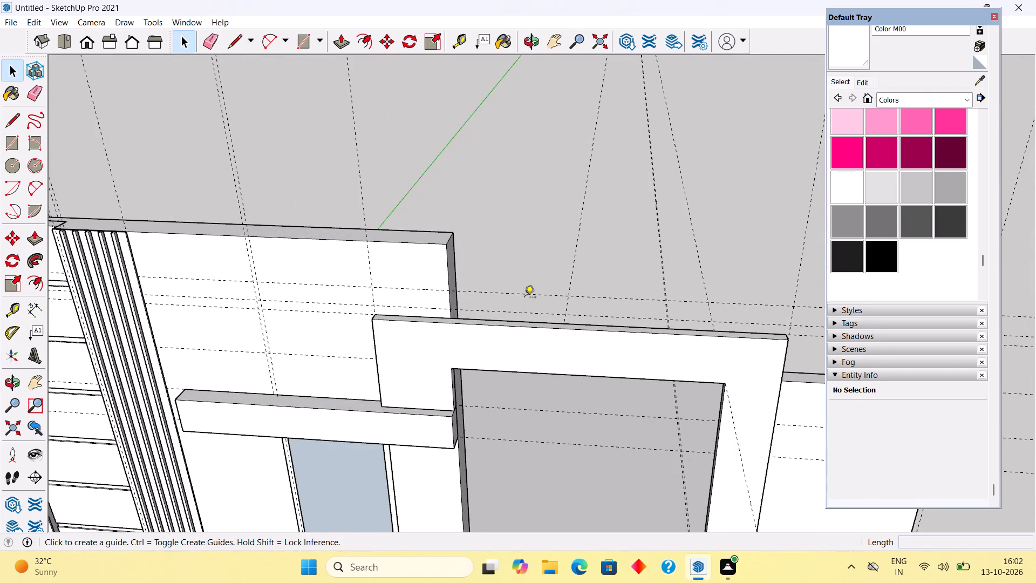
{"action": "key", "text": "r"}
{"action": "left_click", "coordinate": [373, 287]}
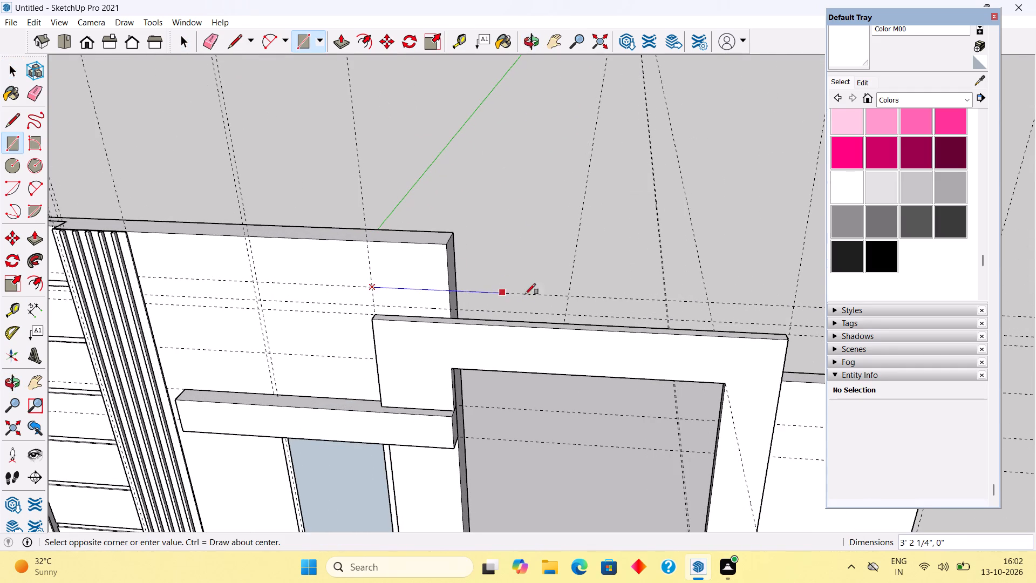
{"action": "left_click", "coordinate": [792, 335]}
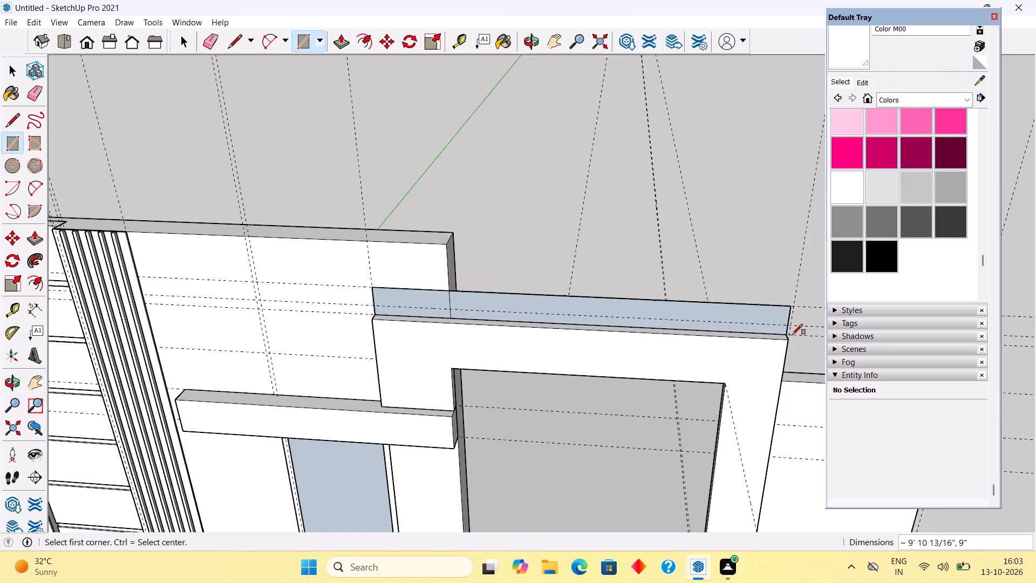
{"action": "key", "text": "space"}
Push/Pull the new rectangle above the frame forward 5" to form a cap.
{"action": "key", "text": "p"}
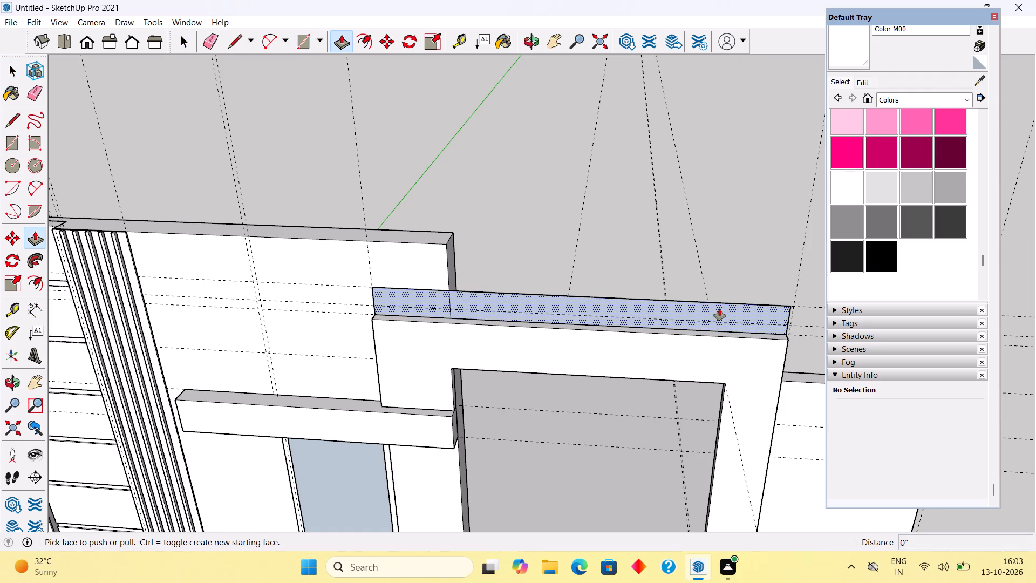
{"action": "left_click", "coordinate": [719, 309]}
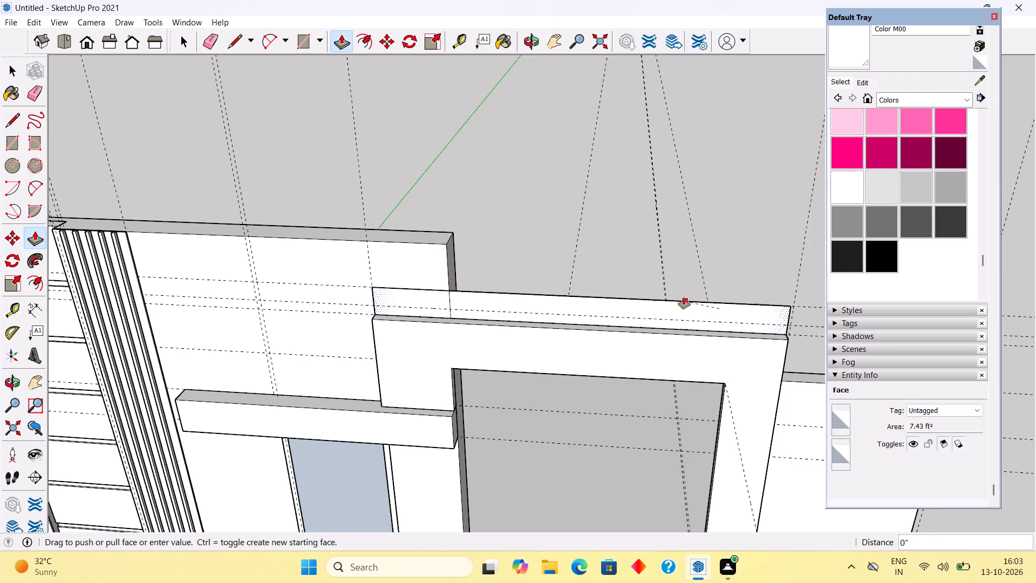
{"action": "middle_click_drag", "start_coordinate": [723, 218], "coordinate": [761, 141]}
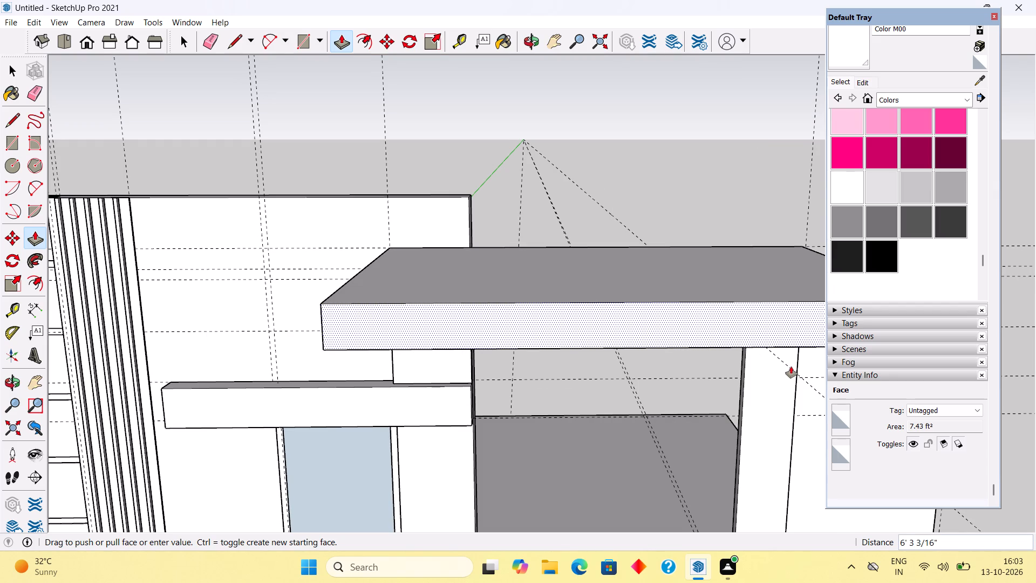
{"action": "type", "text": "5\""}
{"action": "key", "text": "Return"}
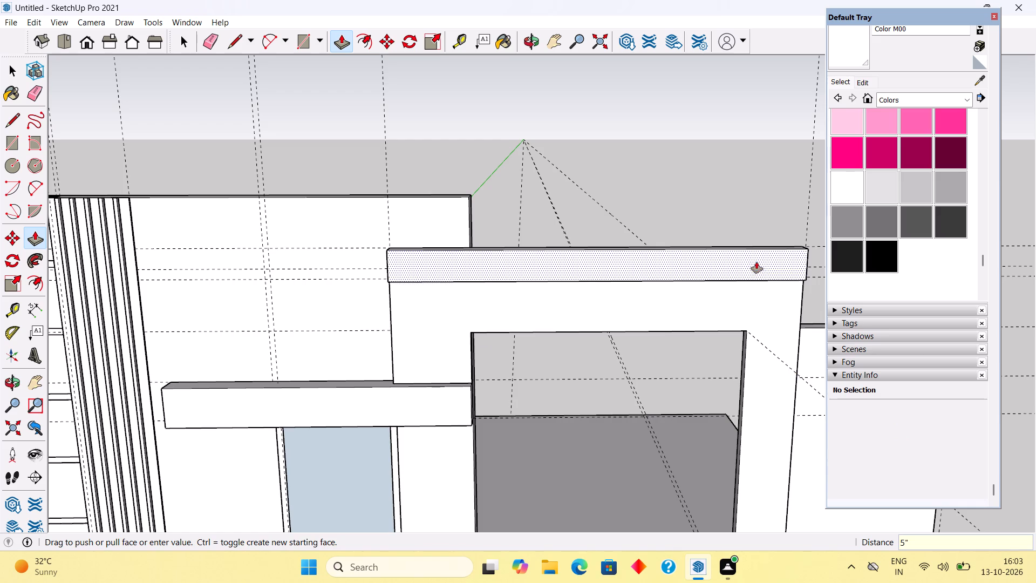
Push/Pull the cap's end face on the upright panel side outward 2" so it overhangs the frame.
{"action": "middle_click_drag", "start_coordinate": [756, 247], "coordinate": [461, 225]}
{"action": "scroll", "coordinate": [802, 321], "scroll_direction": "up", "scroll_amount": 5}
{"action": "scroll", "coordinate": [578, 263], "scroll_direction": "down", "scroll_amount": 2}
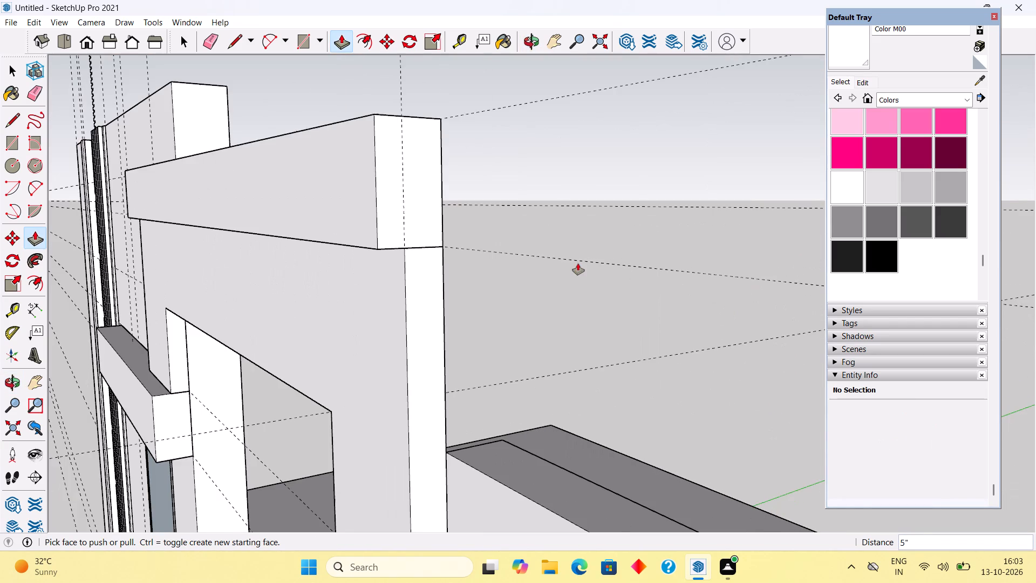
{"action": "left_click", "coordinate": [466, 229]}
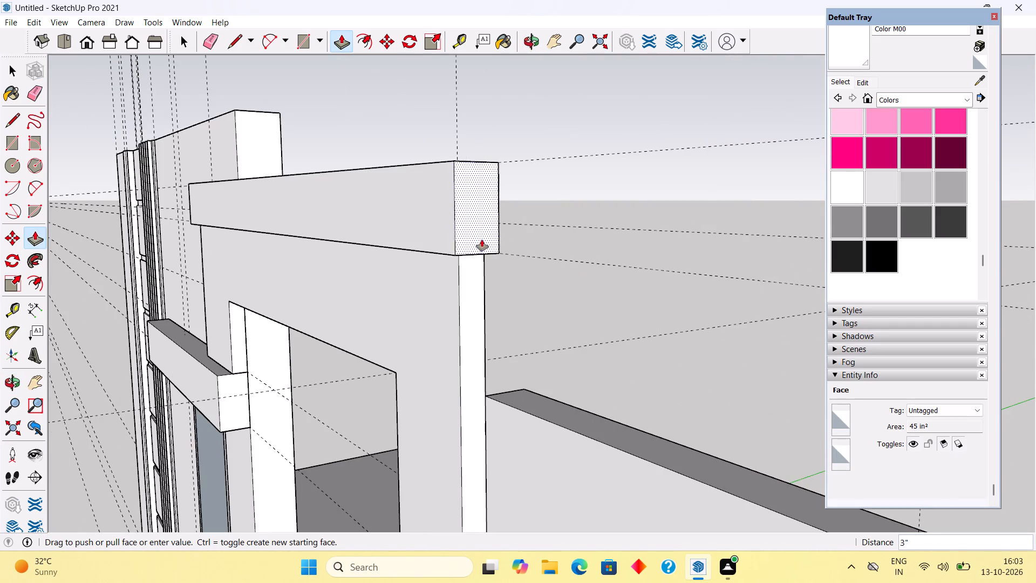
{"action": "type", "text": "2\""}
{"action": "key", "text": "Return"}
Push/Pull the cap's rear face back 9" to the tall wall's rear edge.
{"action": "middle_click_drag", "start_coordinate": [551, 213], "coordinate": [461, 237]}
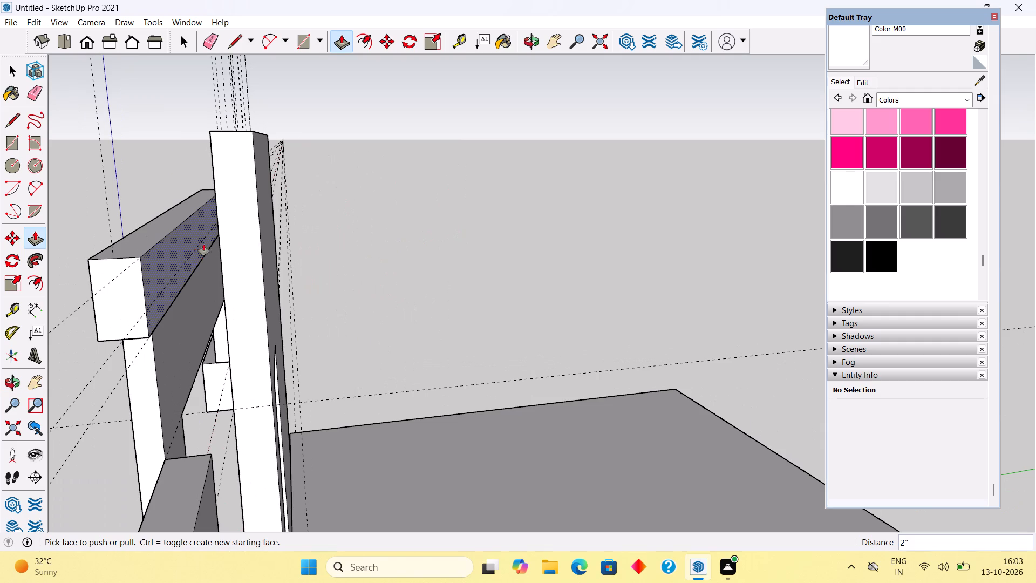
{"action": "left_click", "coordinate": [192, 253]}
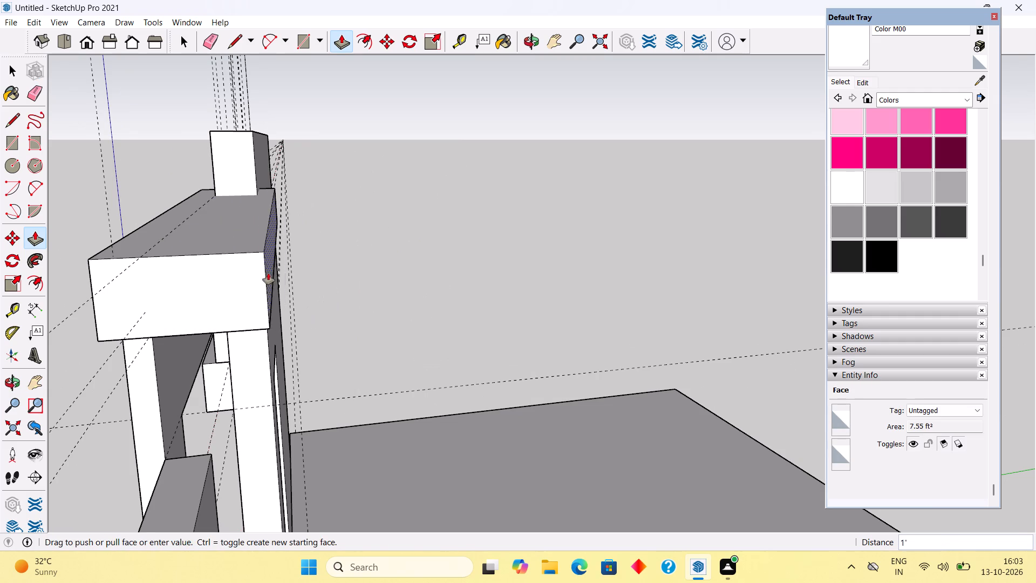
{"action": "left_click", "coordinate": [257, 185]}
{"action": "key", "text": "space"}
{"action": "left_click", "coordinate": [403, 216]}
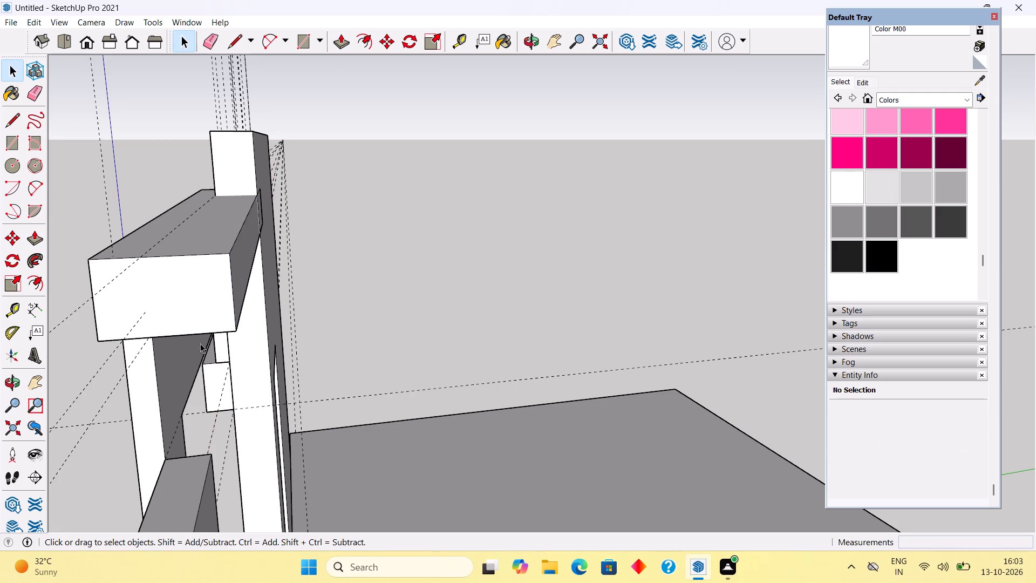
Select all of the cap's connected geometry and make it a group.
{"action": "middle_click_drag", "start_coordinate": [206, 341], "coordinate": [453, 293]}
{"action": "scroll", "coordinate": [453, 293], "scroll_direction": "down", "scroll_amount": 3}
{"action": "triple_click", "coordinate": [465, 200]}
{"action": "right_click", "coordinate": [465, 200]}
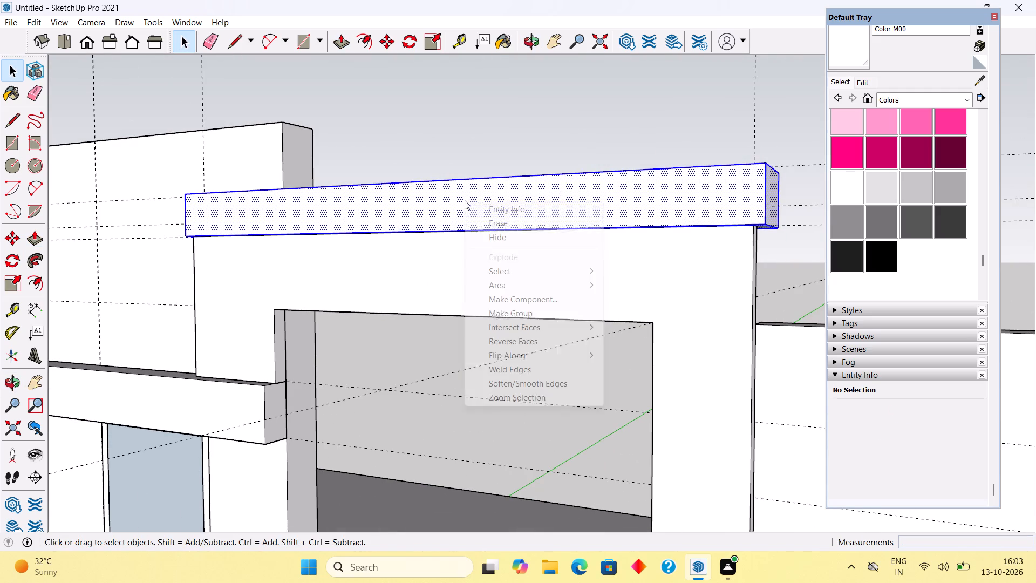
{"action": "left_click", "coordinate": [497, 312]}
{"action": "left_click", "coordinate": [471, 107]}
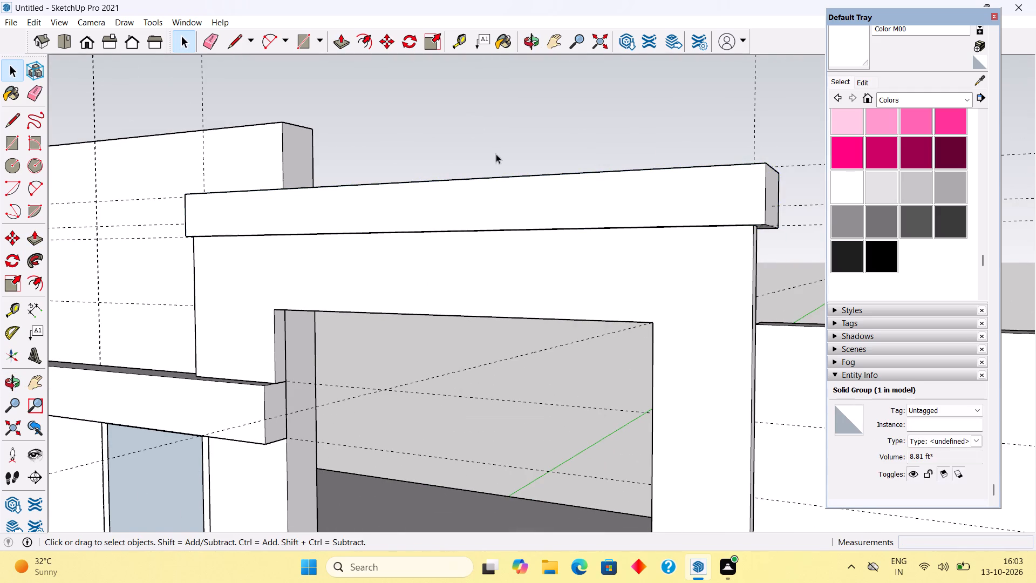
Draw a rectangle about 4' by 1' 3" above the upright panel, from the frame cap's underside to the panel's outer top corner.
{"action": "middle_click_drag", "start_coordinate": [533, 227], "coordinate": [664, 198]}
{"action": "scroll", "coordinate": [664, 198], "scroll_direction": "down", "scroll_amount": 7}
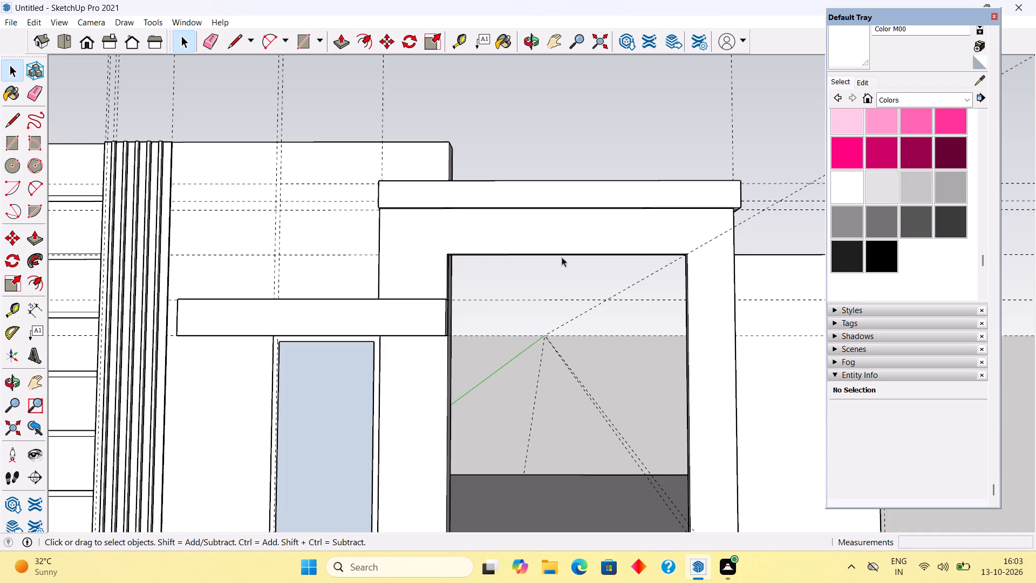
{"action": "scroll", "coordinate": [637, 276], "scroll_direction": "down", "scroll_amount": 10}
{"action": "scroll", "coordinate": [790, 257], "scroll_direction": "up", "scroll_amount": 7}
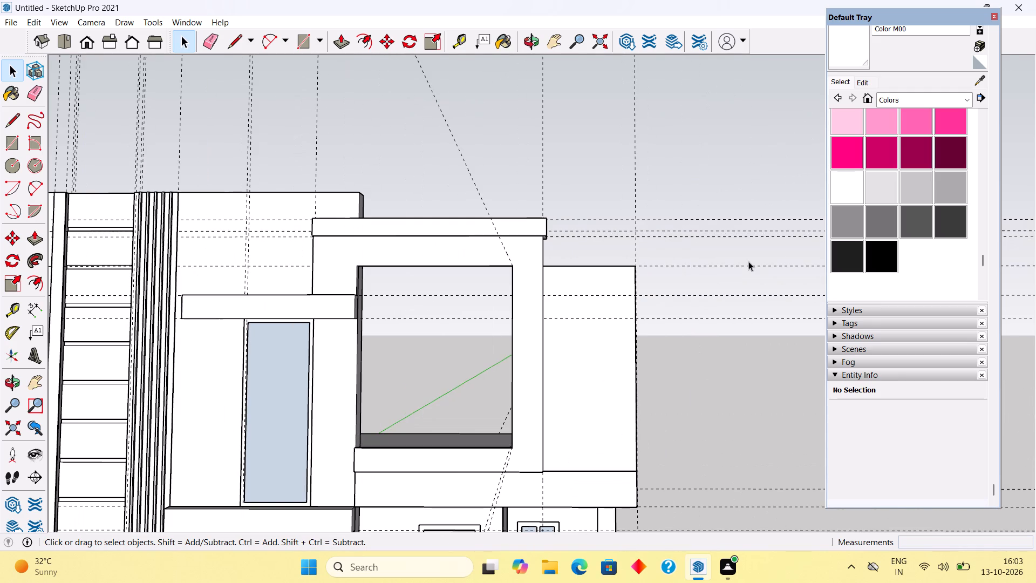
{"action": "middle_click_drag", "start_coordinate": [690, 233], "coordinate": [542, 322]}
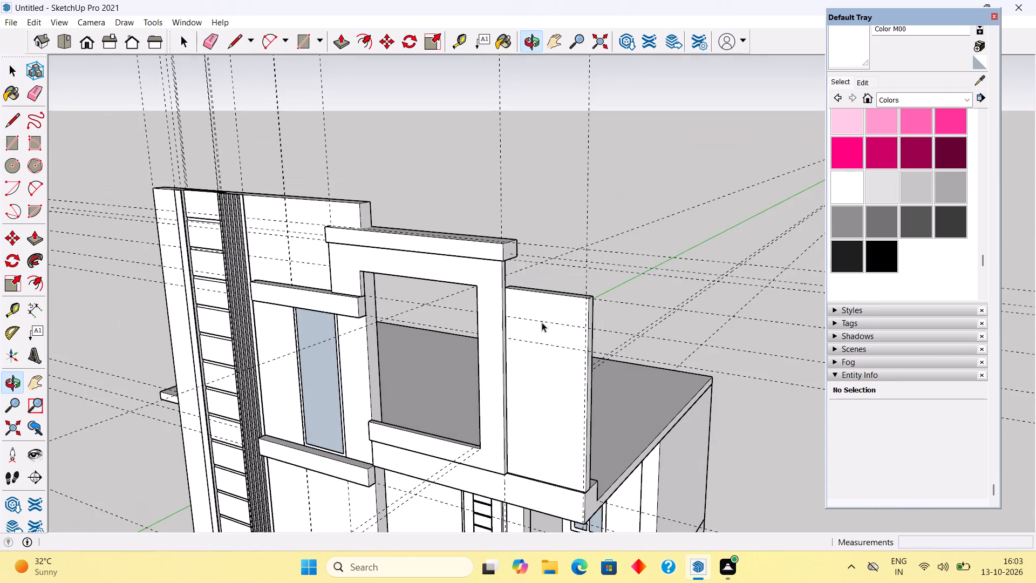
{"action": "scroll", "coordinate": [526, 276], "scroll_direction": "up", "scroll_amount": 5}
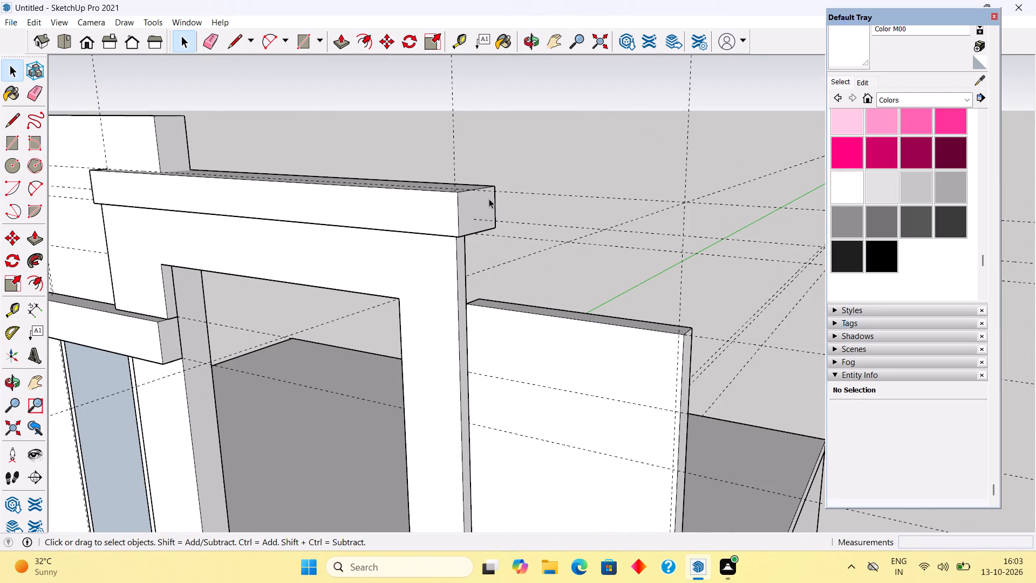
{"action": "middle_click_drag", "start_coordinate": [489, 199], "coordinate": [491, 245]}
{"action": "middle_click_drag", "start_coordinate": [494, 238], "coordinate": [511, 142]}
{"action": "scroll", "coordinate": [513, 187], "scroll_direction": "up", "scroll_amount": 4}
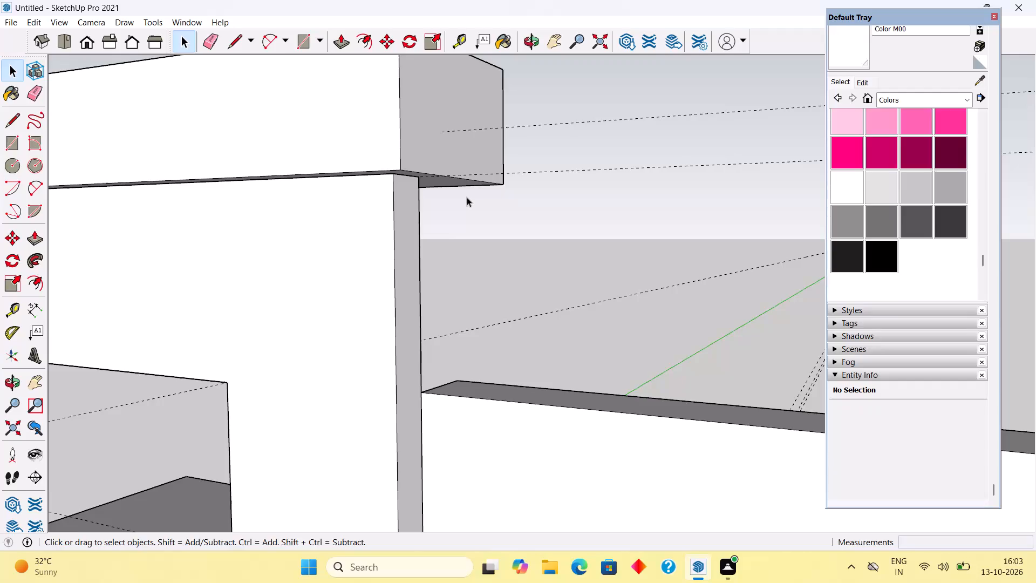
{"action": "key", "text": "r"}
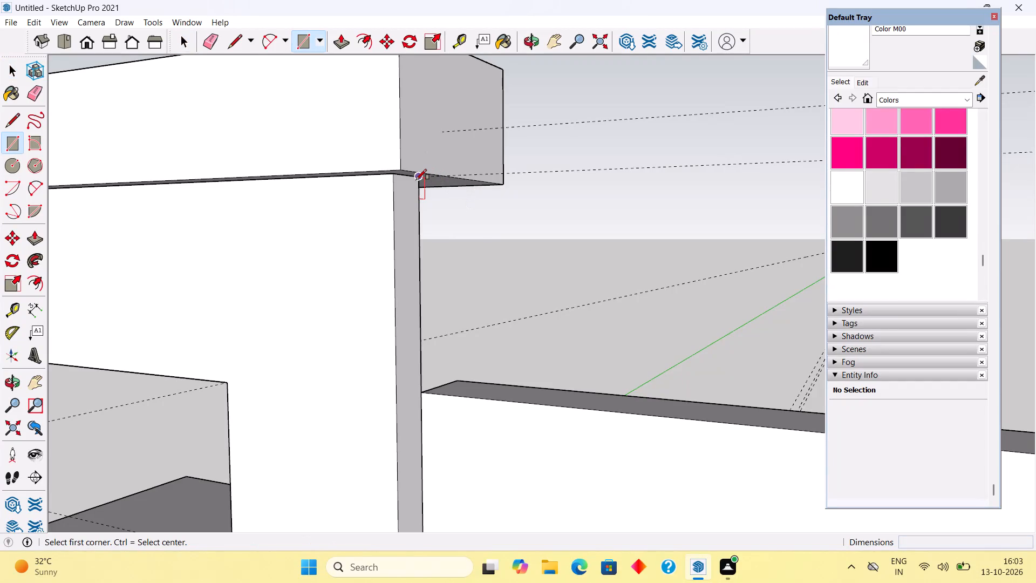
{"action": "left_click", "coordinate": [418, 179]}
{"action": "scroll", "coordinate": [467, 251], "scroll_direction": "down", "scroll_amount": 7}
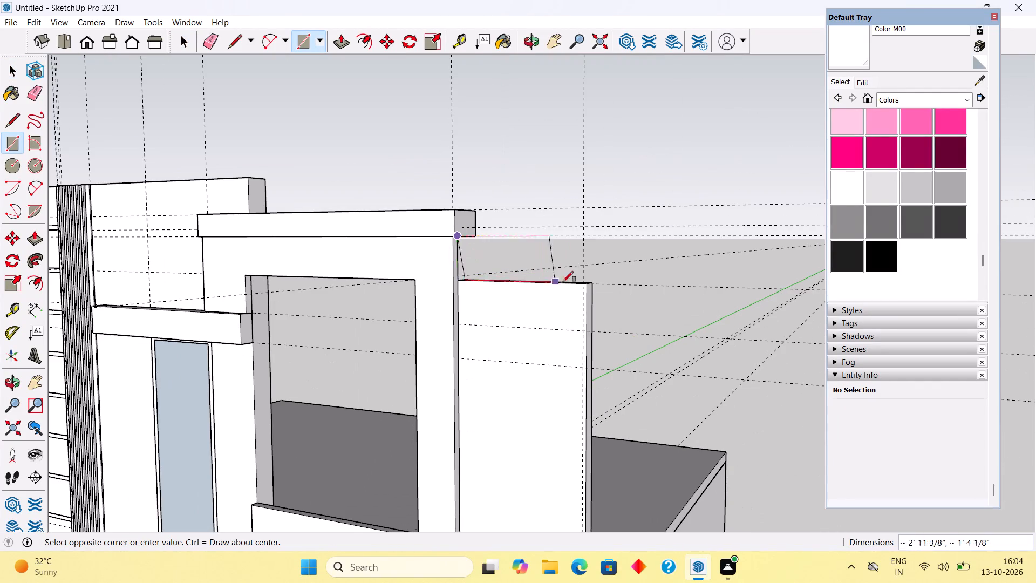
{"action": "left_click", "coordinate": [582, 283]}
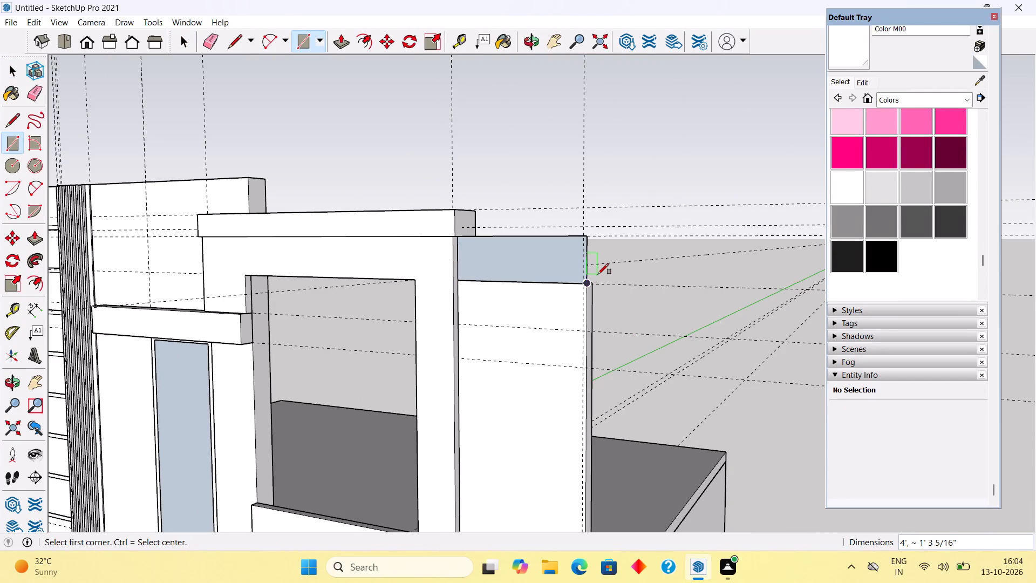
{"action": "key", "text": "space"}
Push/Pull the new rectangle back to the upright panel's rear edge so it matches the panel's thickness.
{"action": "middle_click_drag", "start_coordinate": [601, 295], "coordinate": [268, 306]}
{"action": "scroll", "coordinate": [383, 249], "scroll_direction": "up", "scroll_amount": 5}
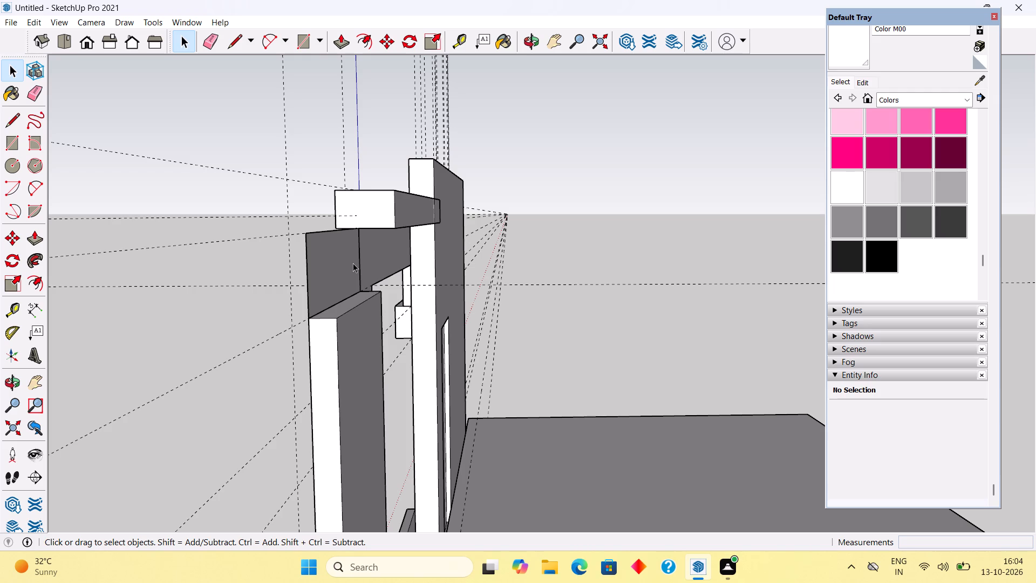
{"action": "key", "text": "p"}
{"action": "left_click", "coordinate": [316, 258]}
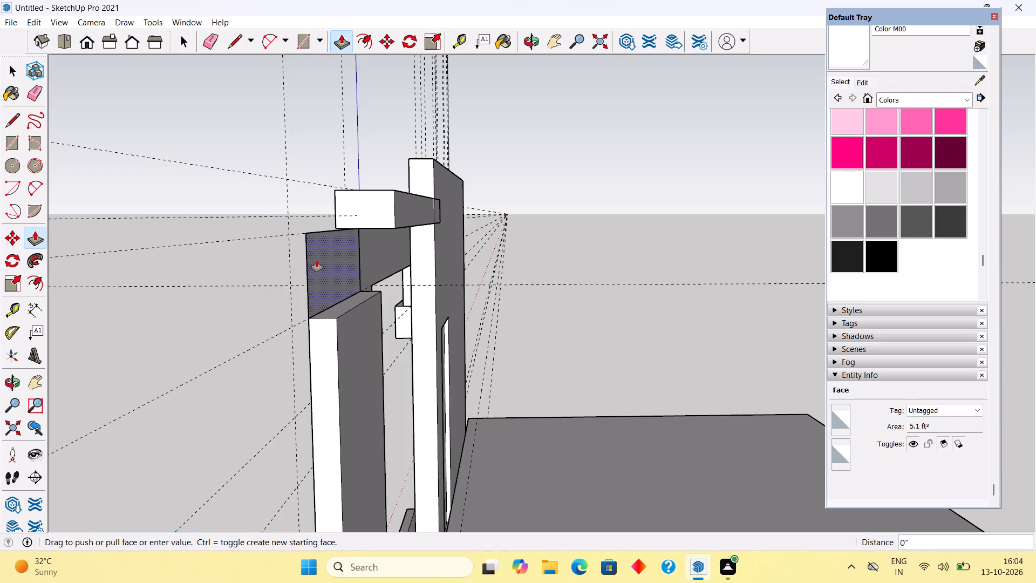
{"action": "left_click", "coordinate": [335, 343]}
Push/Pull the front face of the block above the upright panel forward 2".
{"action": "middle_click_drag", "start_coordinate": [316, 321], "coordinate": [528, 324]}
{"action": "left_click", "coordinate": [367, 300]}
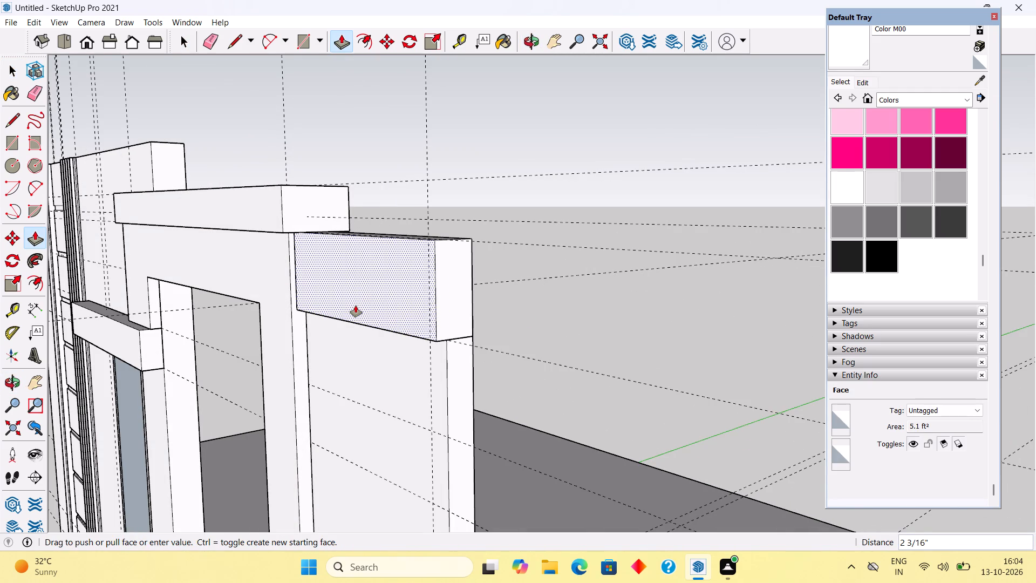
{"action": "type", "text": "2\""}
{"action": "key", "text": "Return"}
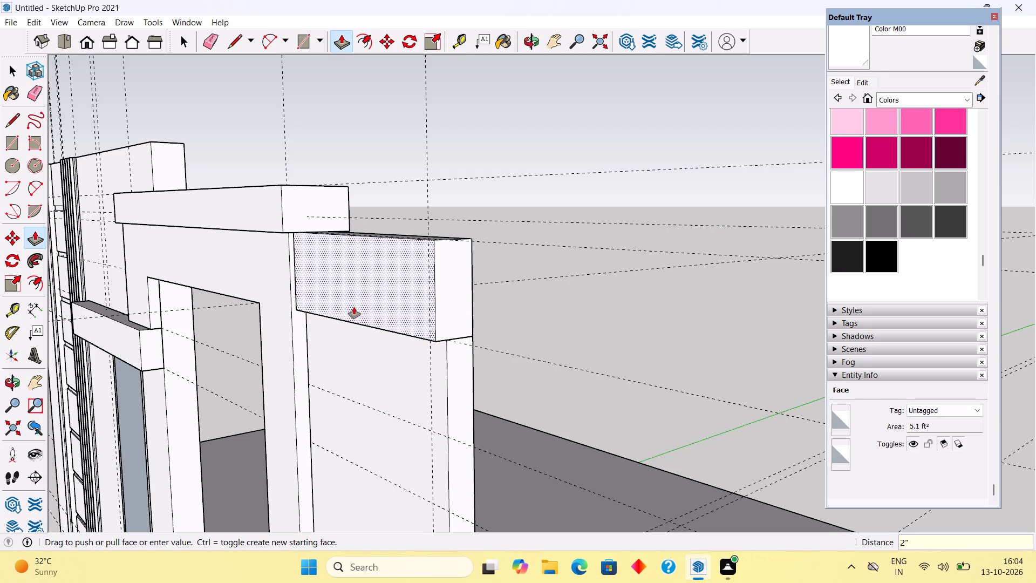
Push/Pull the block's outer end face outward 2" so it overhangs the upright panel.
{"action": "left_click", "coordinate": [442, 303]}
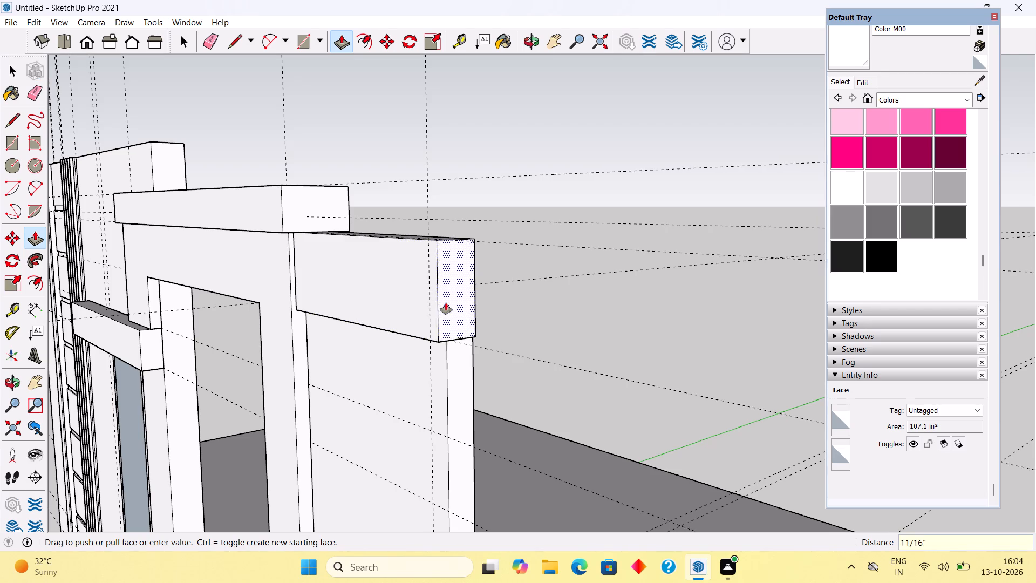
{"action": "type", "text": "2\""}
{"action": "key", "text": "Return"}
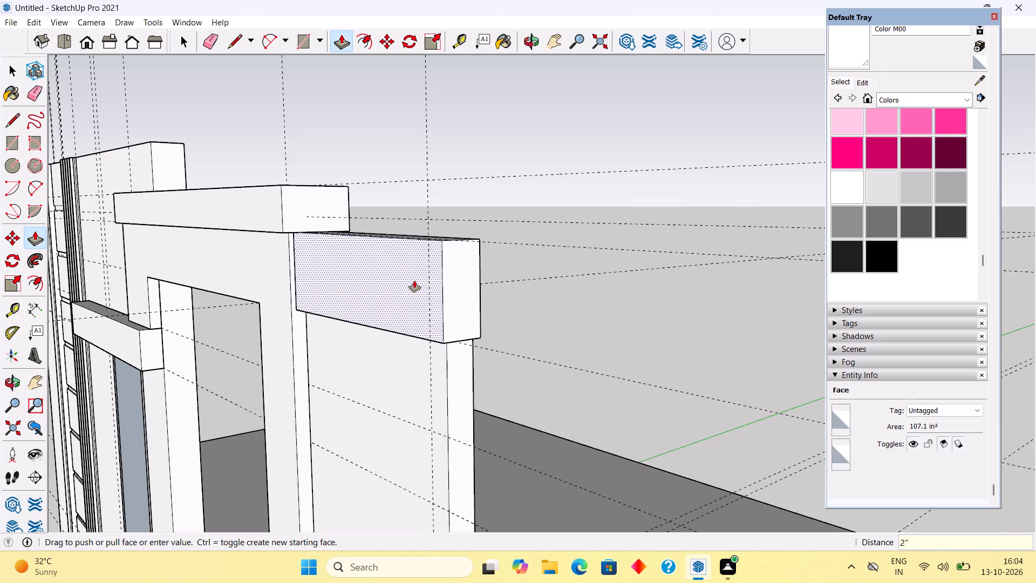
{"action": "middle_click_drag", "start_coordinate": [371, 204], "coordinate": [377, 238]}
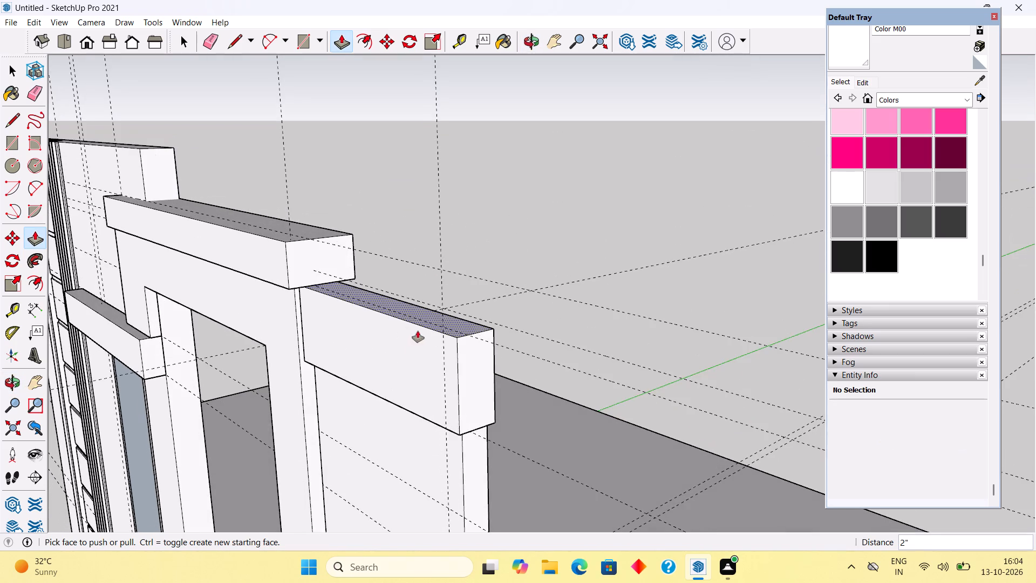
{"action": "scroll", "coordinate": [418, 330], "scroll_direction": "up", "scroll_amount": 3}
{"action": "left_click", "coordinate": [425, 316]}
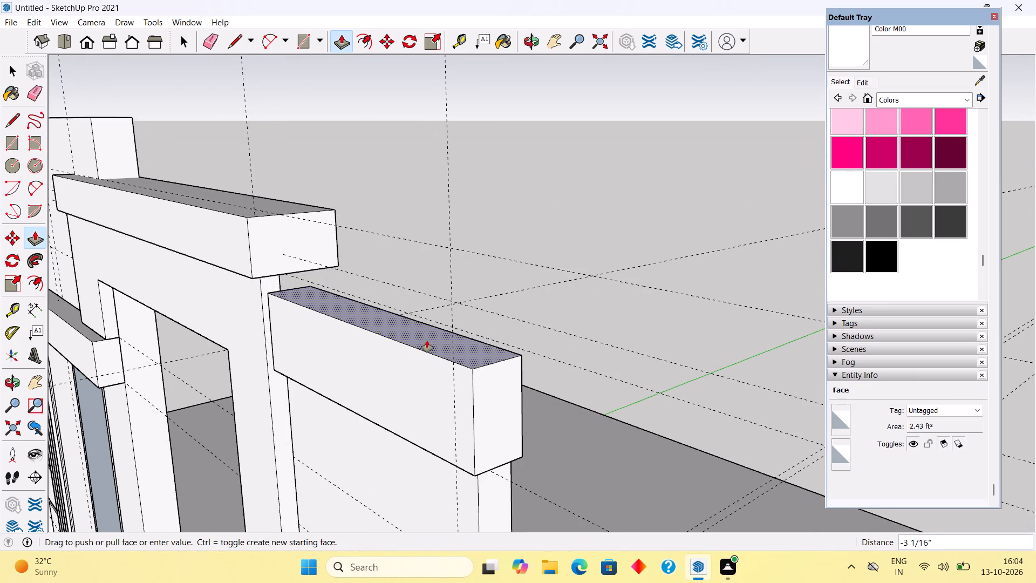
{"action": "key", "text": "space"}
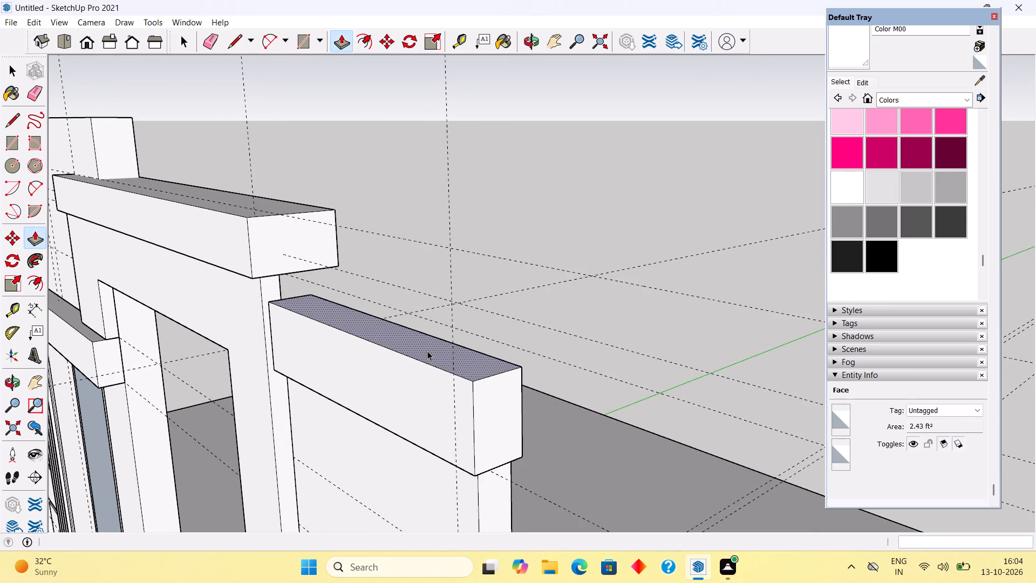
Measure the height of the frame cap's front face.
{"action": "key", "text": "t"}
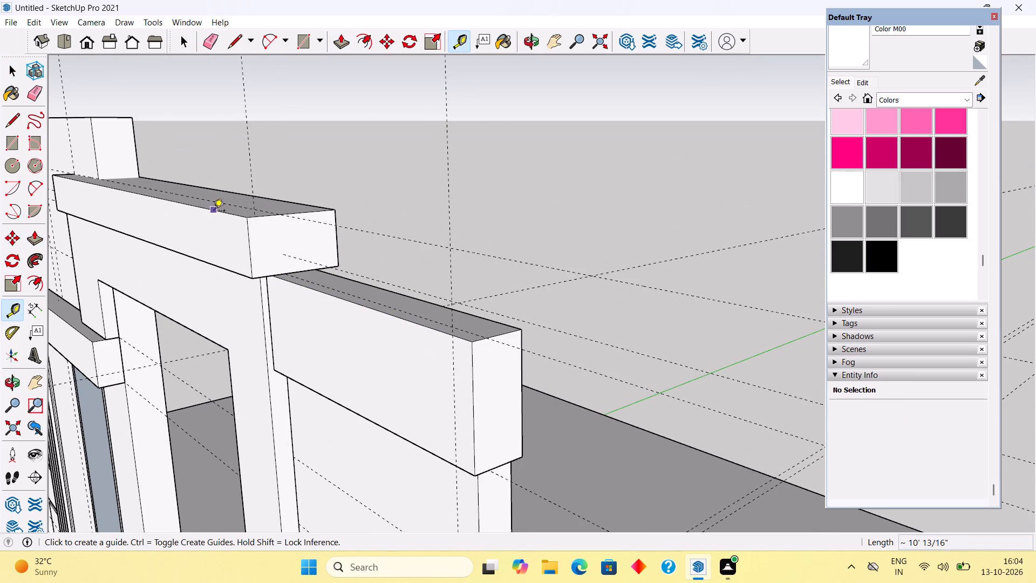
{"action": "left_click", "coordinate": [214, 213]}
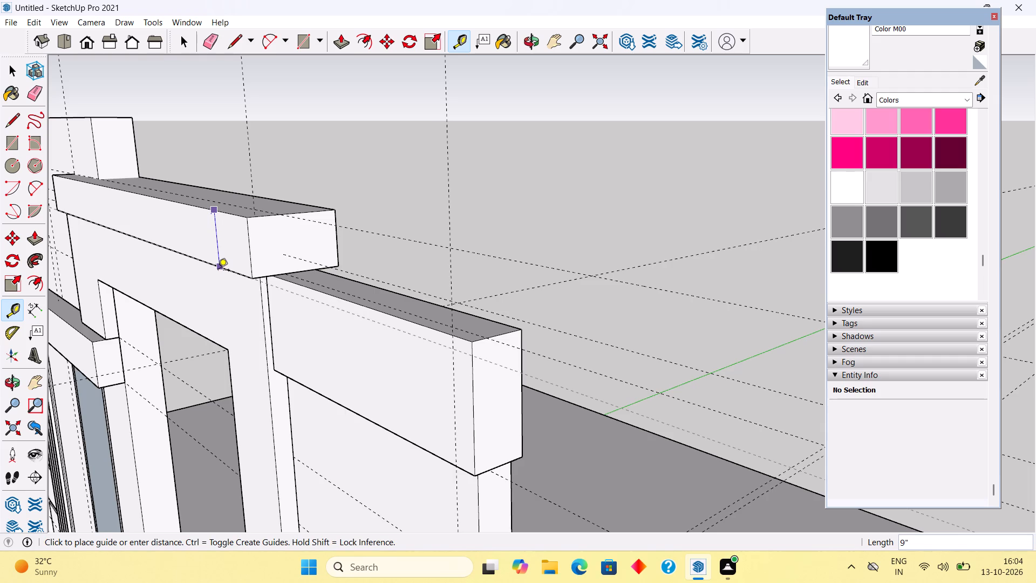
{"action": "key", "text": "space"}
Place a horizontal guide 9" above the lower front edge of the block on the upright panel.
{"action": "key", "text": "t"}
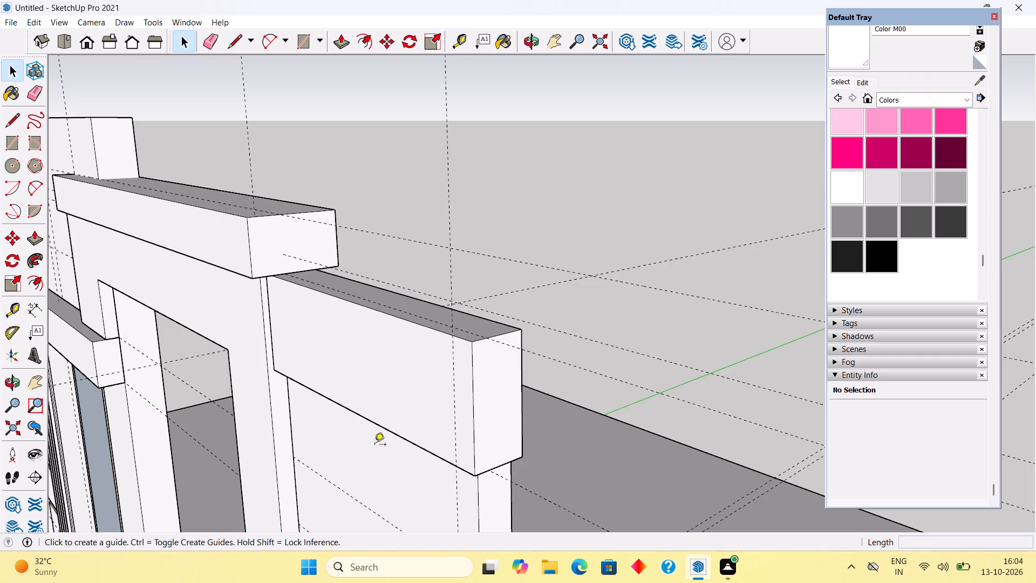
{"action": "left_click", "coordinate": [384, 428]}
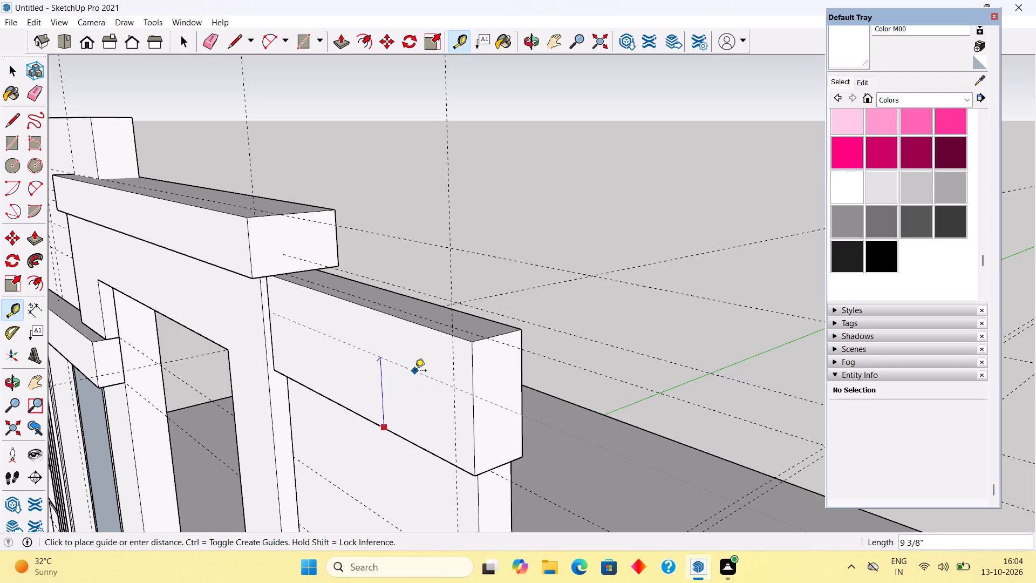
{"action": "key", "text": "6"}
{"action": "key", "text": "BackSpace"}
{"action": "type", "text": "9\""}
{"action": "key", "text": "Return"}
{"action": "key", "text": "space"}
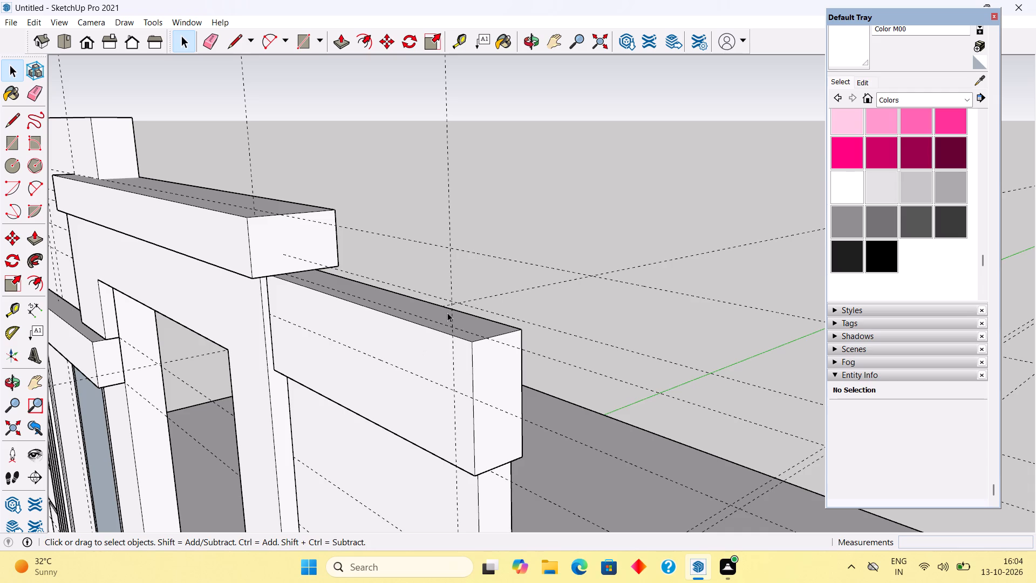
Push/Pull the block's top face down to the guide to form the upright panel's cap.
{"action": "key", "text": "p"}
{"action": "left_click", "coordinate": [447, 320]}
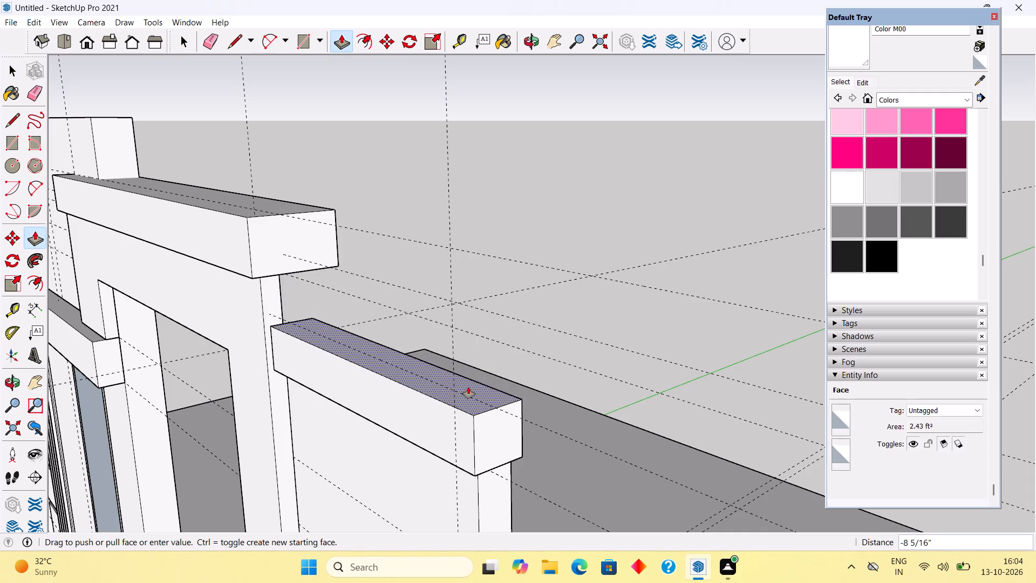
{"action": "left_click", "coordinate": [478, 399]}
{"action": "key", "text": "space"}
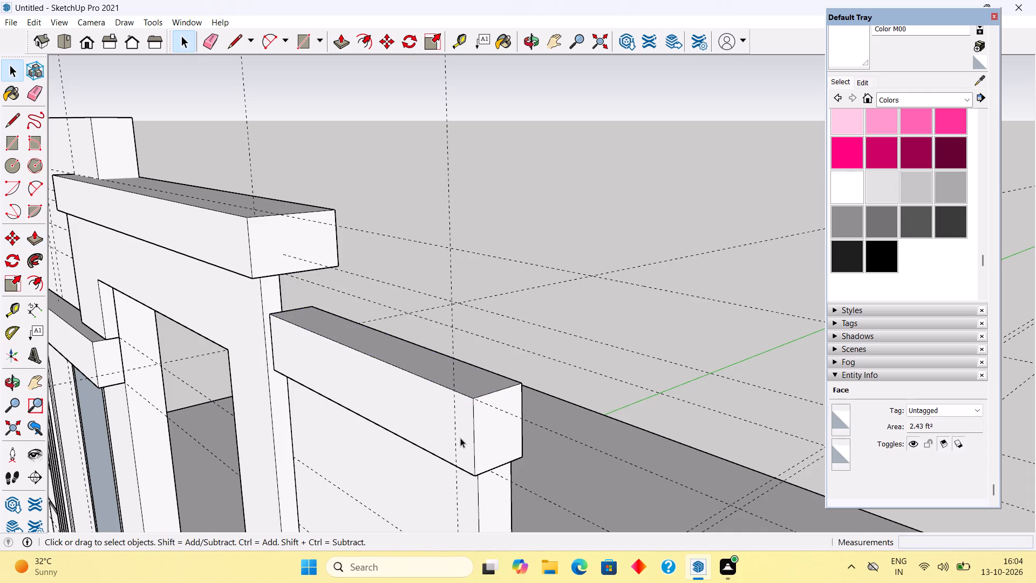
Select all of the upright panel cap's connected geometry and make it a group.
{"action": "left_click", "coordinate": [460, 438]}
{"action": "double_click", "coordinate": [460, 438]}
{"action": "right_click", "coordinate": [460, 438]}
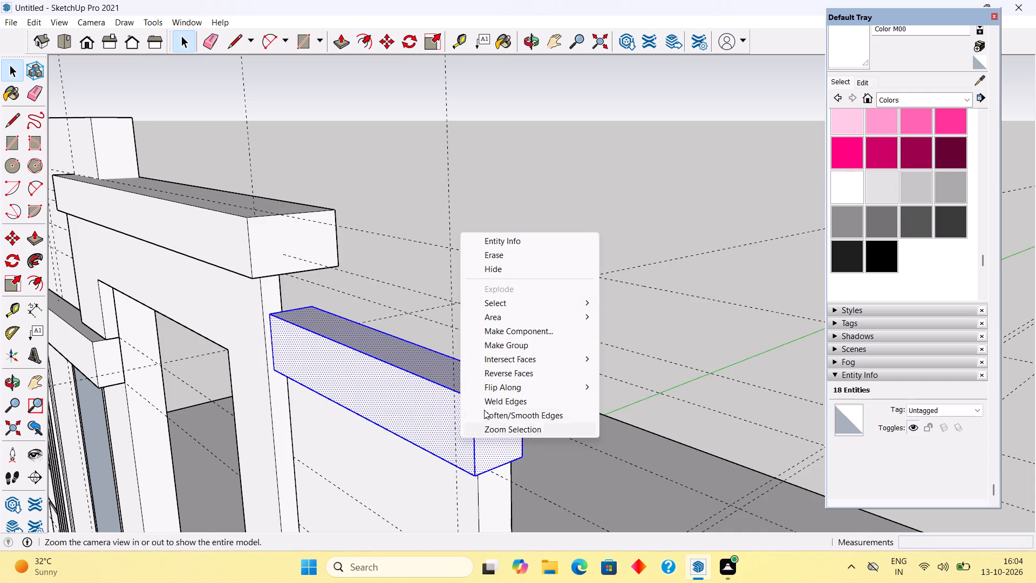
{"action": "left_click", "coordinate": [524, 342]}
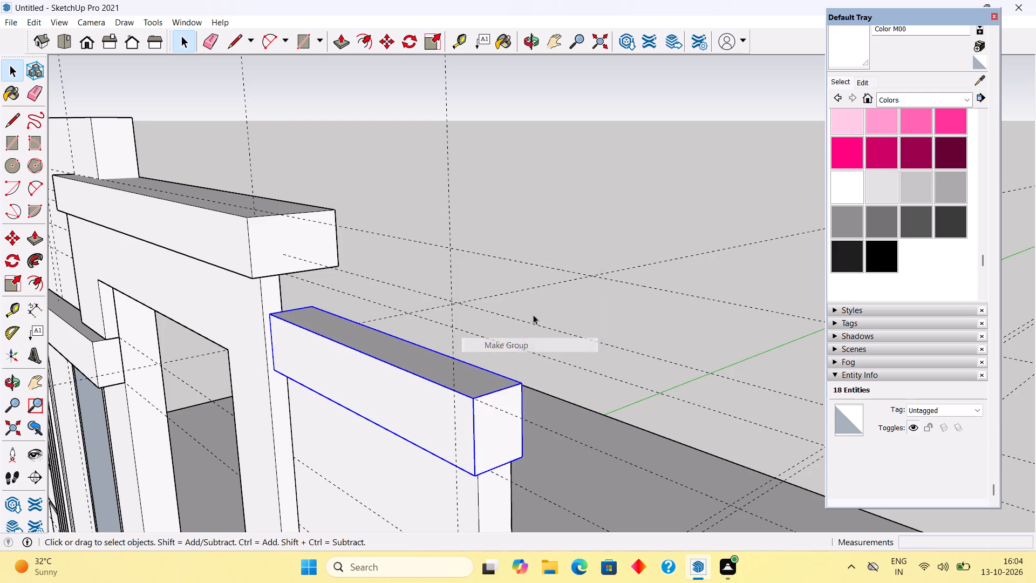
{"action": "left_click", "coordinate": [572, 231]}
Examine the whole front elevation, including both caps, the framed opening and the upright panel's outer side.
{"action": "scroll", "coordinate": [457, 582], "scroll_direction": "down", "scroll_amount": 3}
{"action": "scroll", "coordinate": [428, 389], "scroll_direction": "down", "scroll_amount": 12}
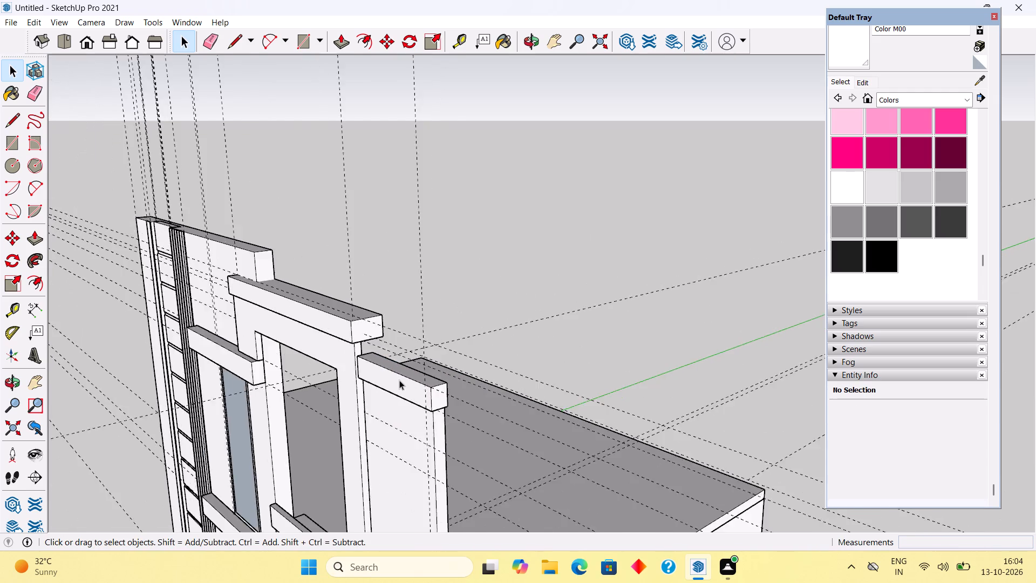
{"action": "scroll", "coordinate": [399, 380], "scroll_direction": "down", "scroll_amount": 4}
{"action": "middle_click_drag", "start_coordinate": [385, 412], "coordinate": [593, 357]}
{"action": "scroll", "coordinate": [593, 357], "scroll_direction": "down", "scroll_amount": 2}
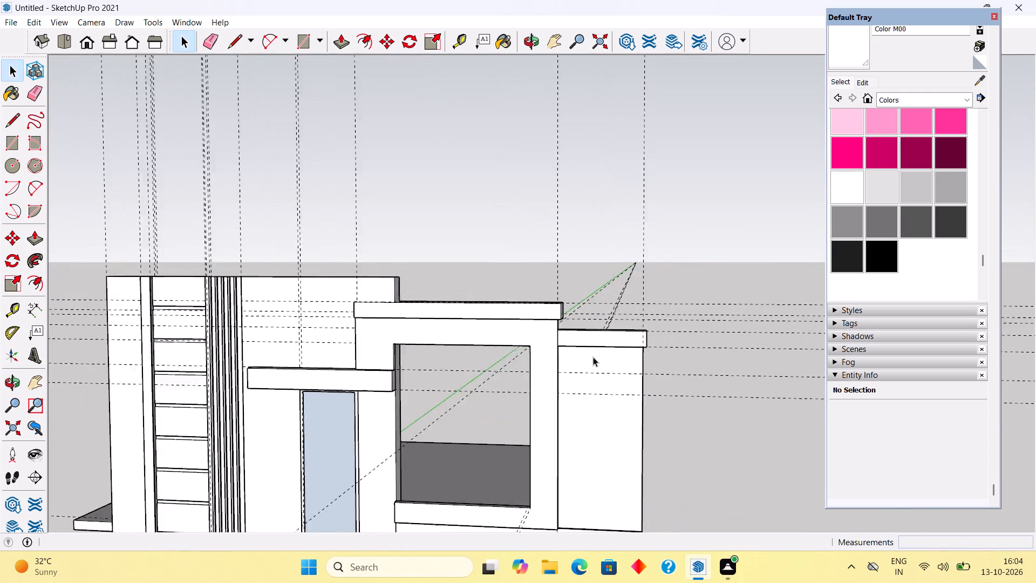
{"action": "scroll", "coordinate": [593, 357], "scroll_direction": "down", "scroll_amount": 8}
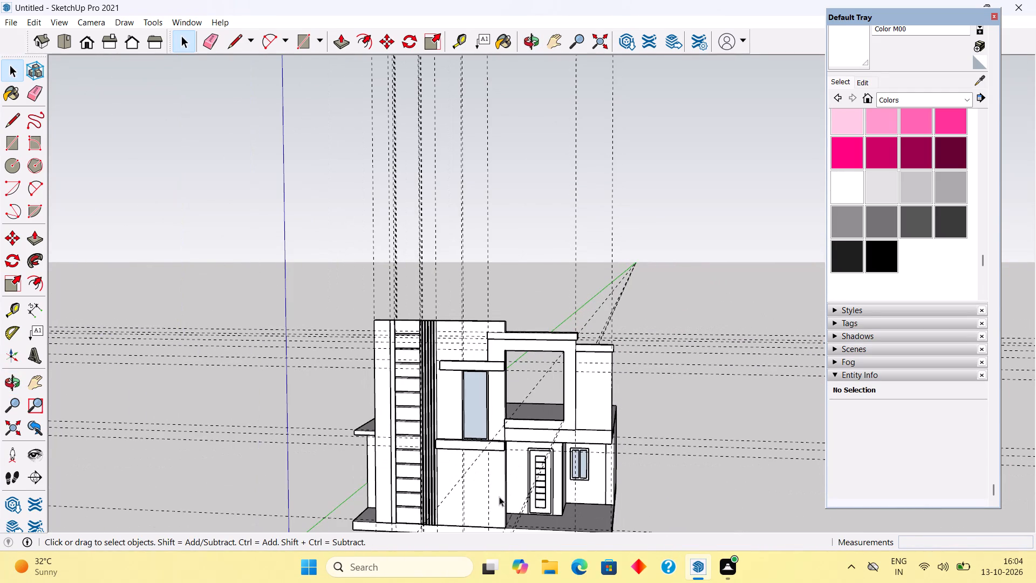
{"action": "scroll", "coordinate": [447, 299], "scroll_direction": "down", "scroll_amount": 5}
{"action": "scroll", "coordinate": [455, 470], "scroll_direction": "up", "scroll_amount": 5}
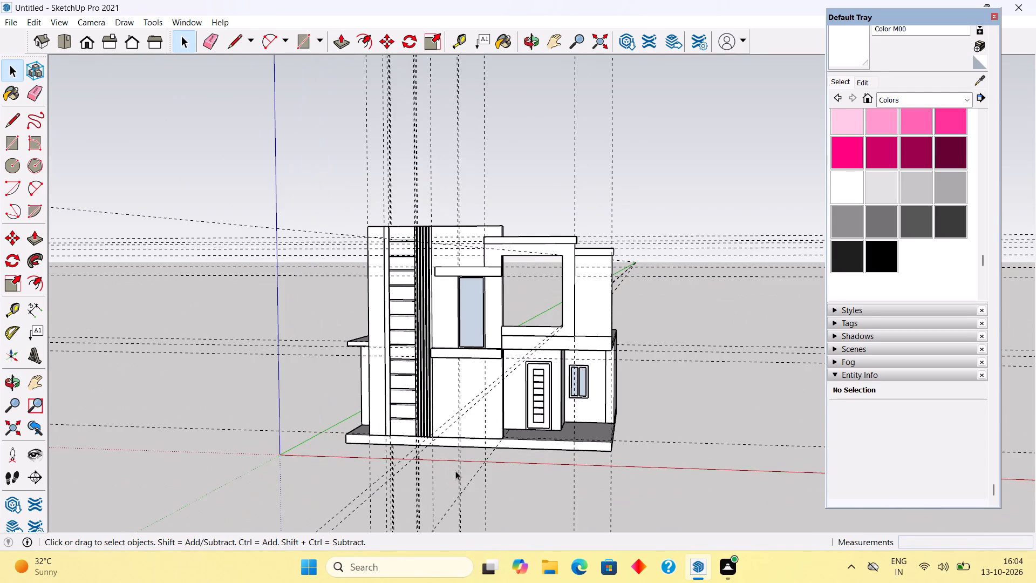
{"action": "scroll", "coordinate": [455, 471], "scroll_direction": "up", "scroll_amount": 4}
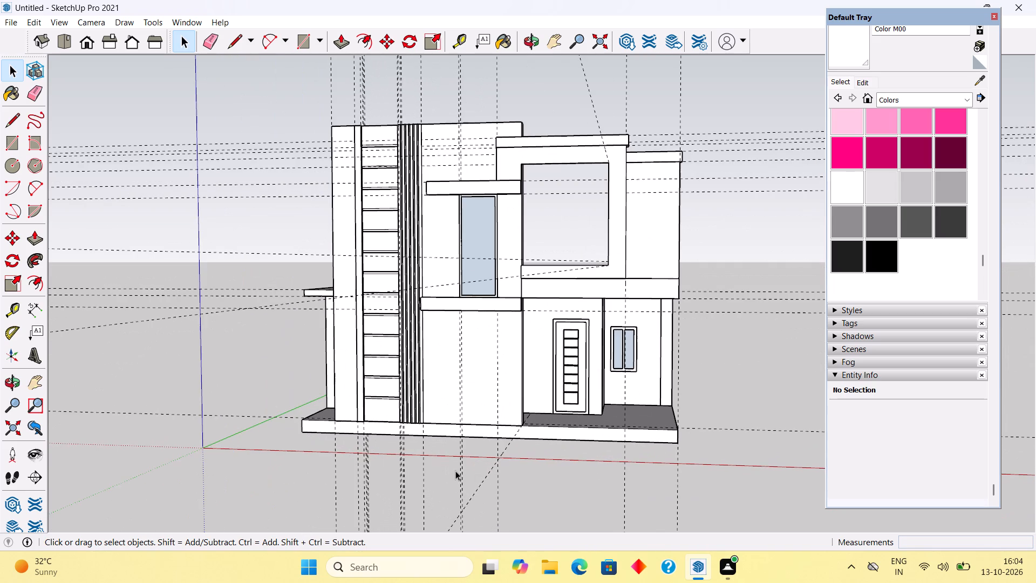
{"action": "scroll", "coordinate": [446, 446], "scroll_direction": "up", "scroll_amount": 1}
{"action": "middle_click_drag", "start_coordinate": [445, 444], "coordinate": [467, 437]}
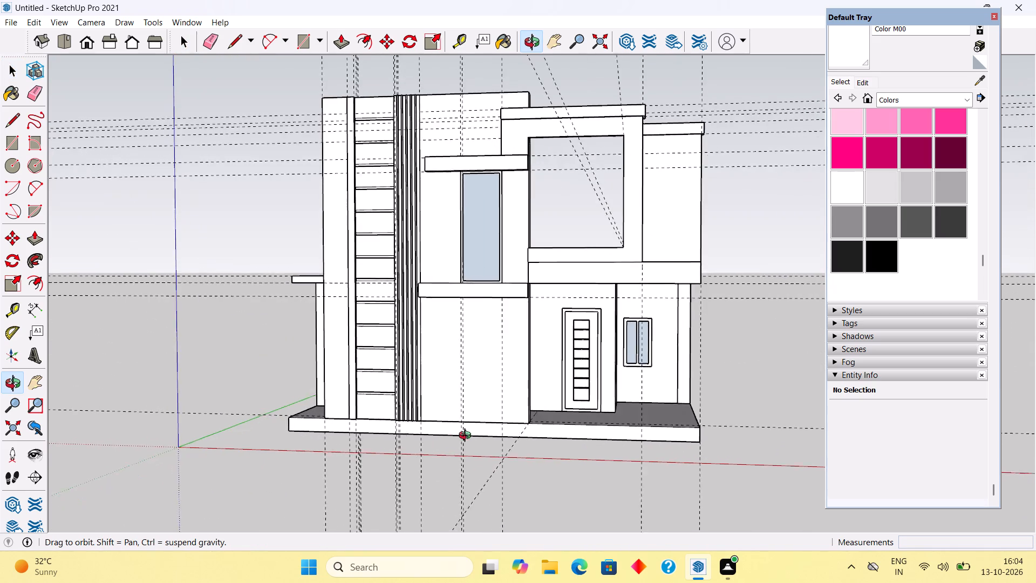
{"action": "middle_click_drag", "start_coordinate": [467, 437], "coordinate": [492, 464]}
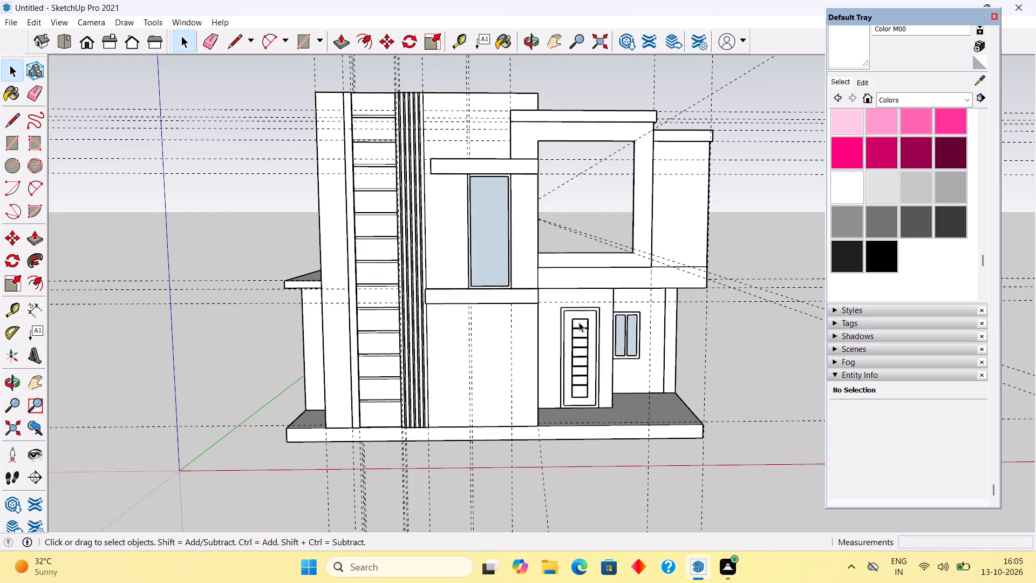
{"action": "scroll", "coordinate": [779, 187], "scroll_direction": "up", "scroll_amount": 5}
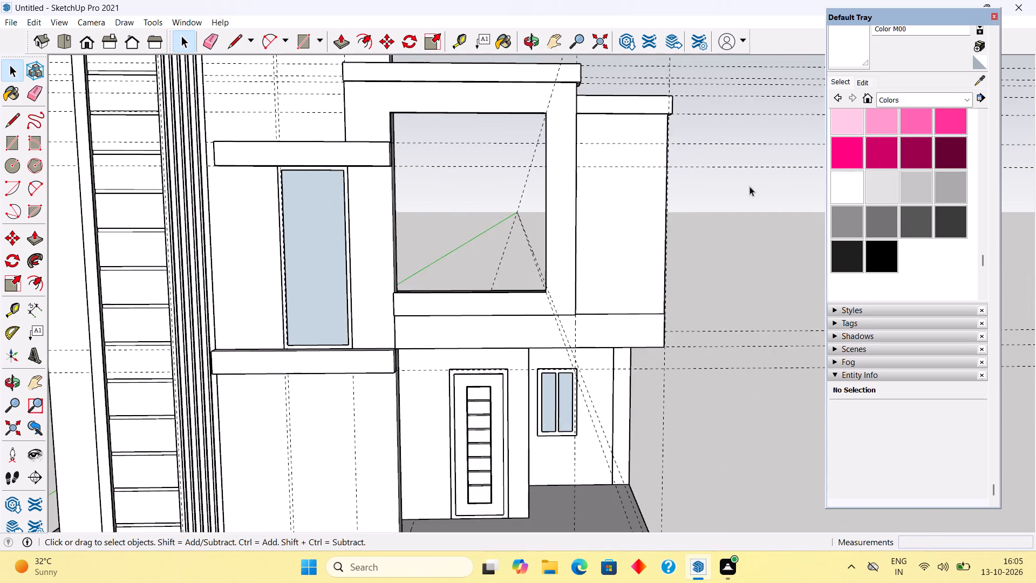
{"action": "scroll", "coordinate": [718, 184], "scroll_direction": "up", "scroll_amount": 3}
{"action": "middle_click_drag", "start_coordinate": [682, 198], "coordinate": [502, 227]}
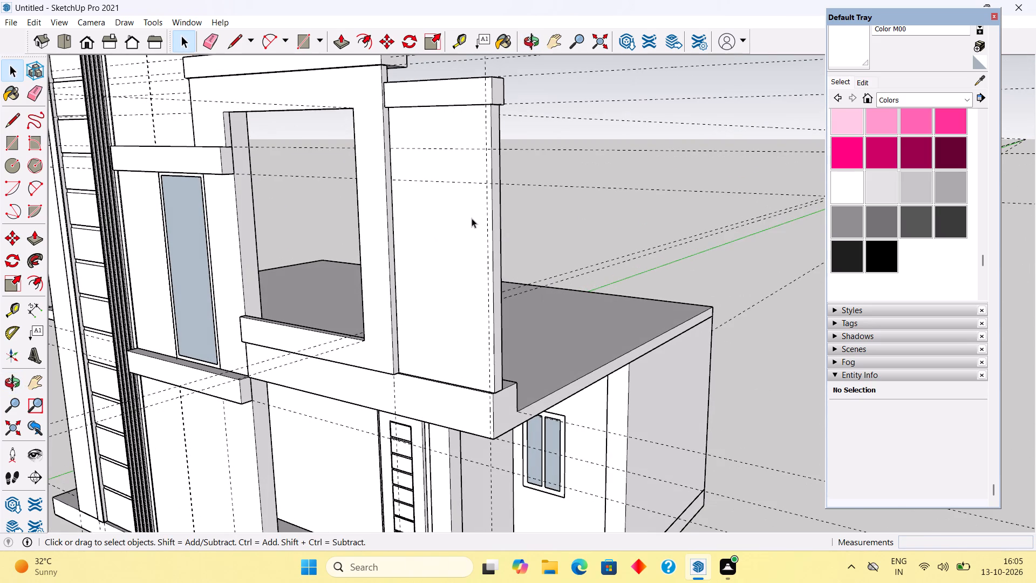
Place two vertical guides on the upright panel, 2" from its inner edge and another 2" beyond the first.
{"action": "key", "text": "t"}
{"action": "left_click", "coordinate": [395, 200]}
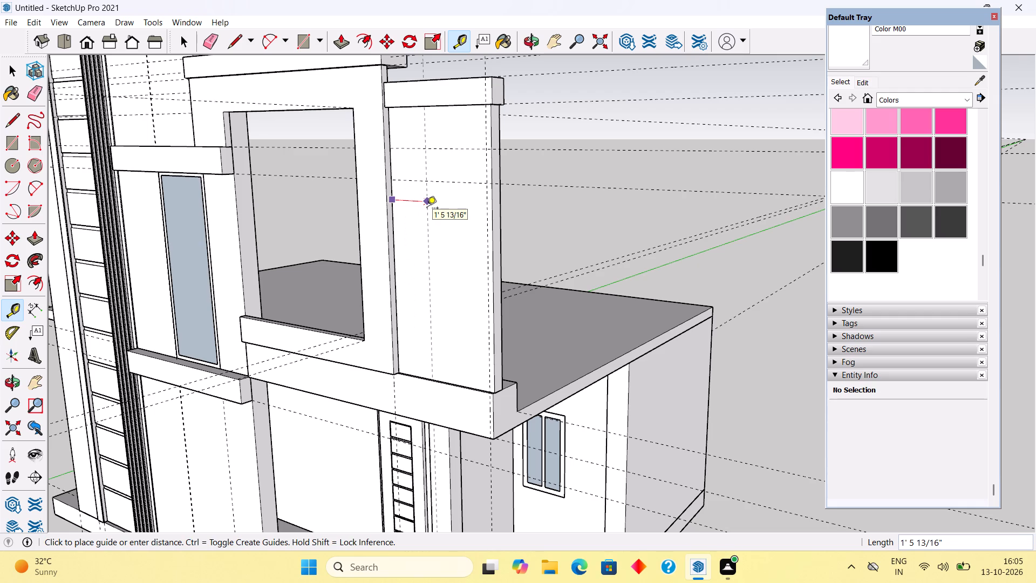
{"action": "middle_click_drag", "start_coordinate": [416, 234], "coordinate": [412, 239]}
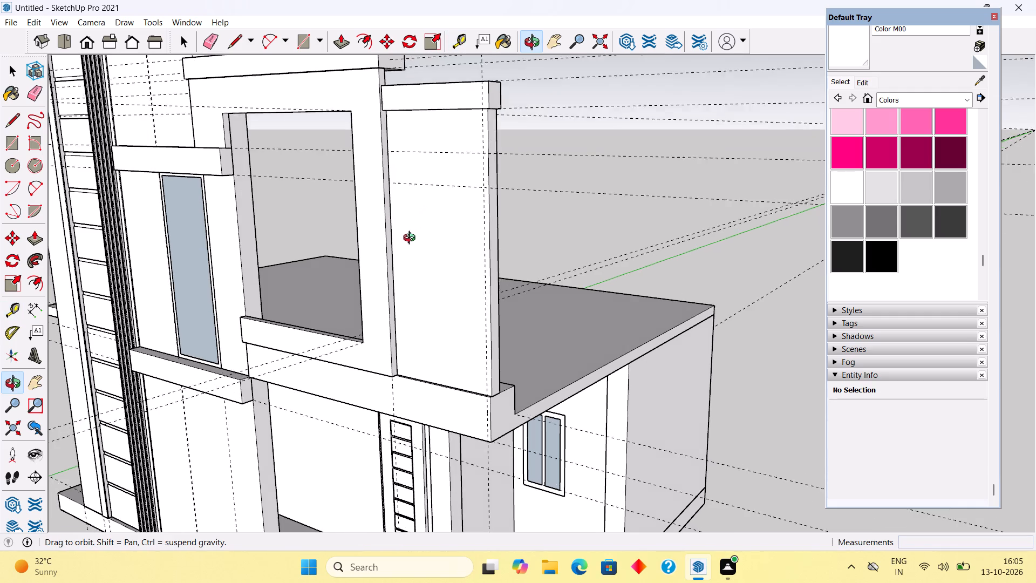
{"action": "middle_click_drag", "start_coordinate": [412, 239], "coordinate": [418, 254]}
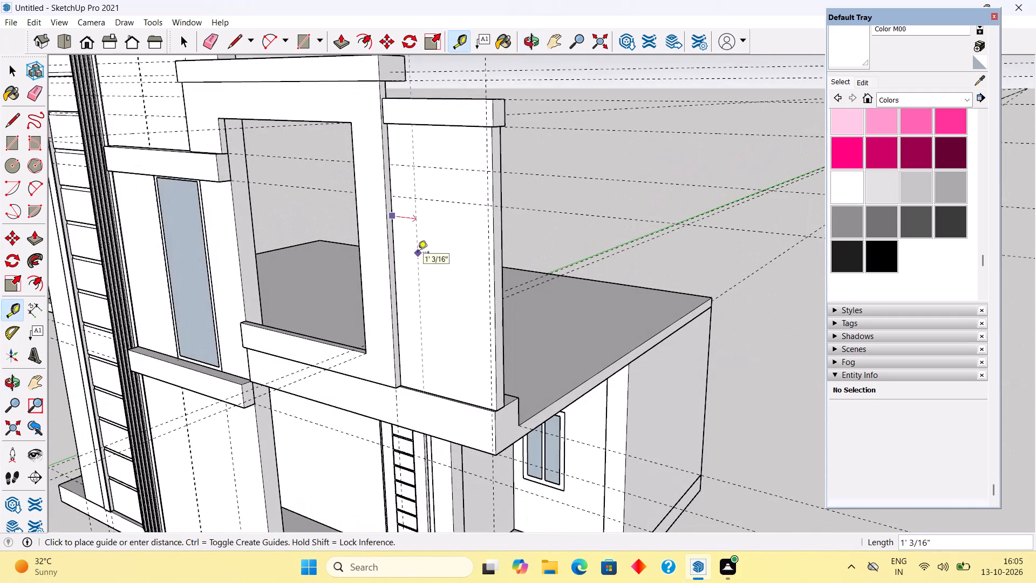
{"action": "type", "text": "2\""}
{"action": "key", "text": "Return"}
{"action": "scroll", "coordinate": [415, 251], "scroll_direction": "up", "scroll_amount": 4}
{"action": "left_click", "coordinate": [388, 214]}
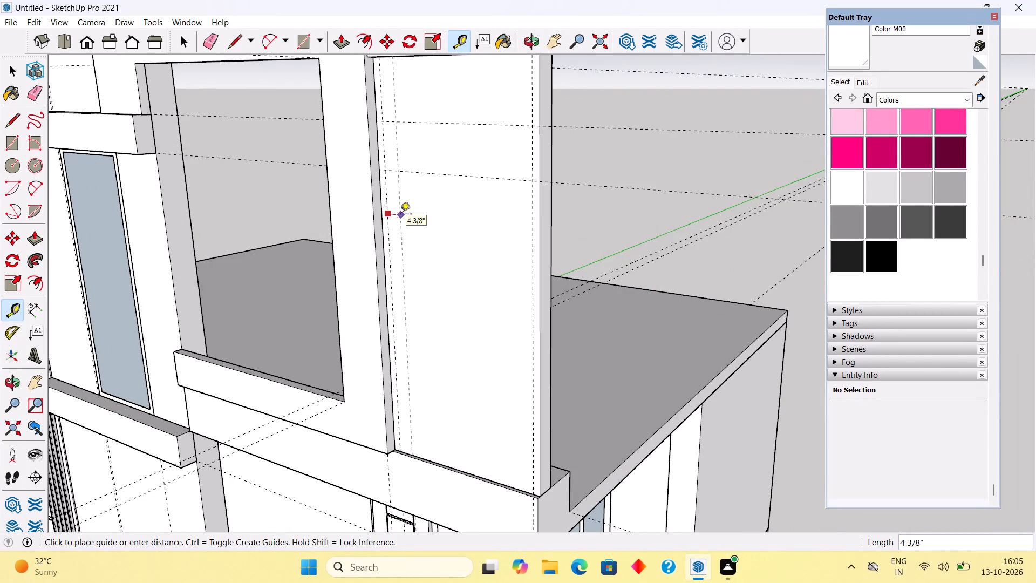
{"action": "type", "text": "2\""}
{"action": "key", "text": "Return"}
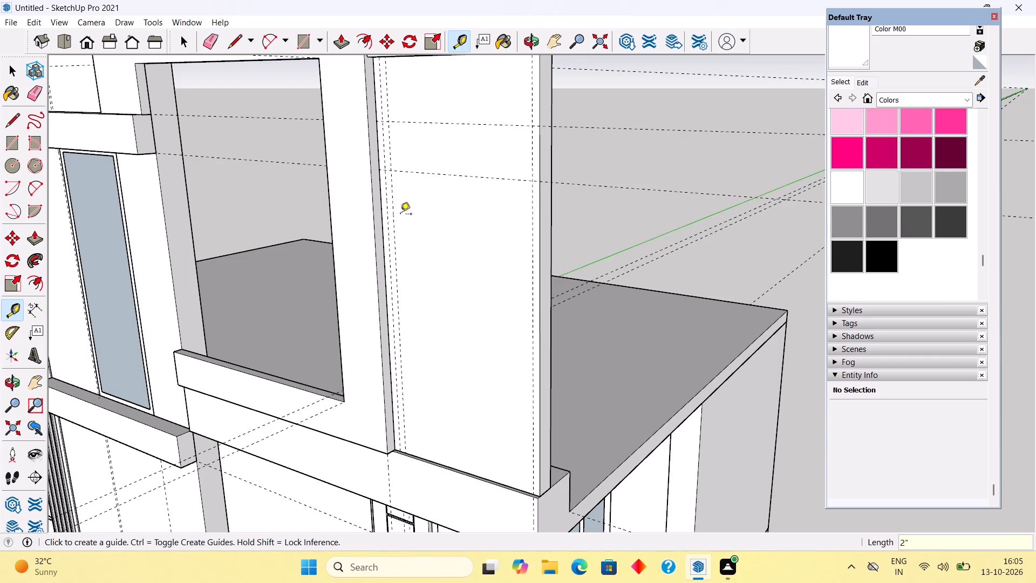
Draw a 2" wide rectangle between the two guides, from the upright panel's base to the underside of its cap.
{"action": "key", "text": "space"}
{"action": "scroll", "coordinate": [403, 215], "scroll_direction": "down", "scroll_amount": 2}
{"action": "scroll", "coordinate": [403, 215], "scroll_direction": "up", "scroll_amount": 1}
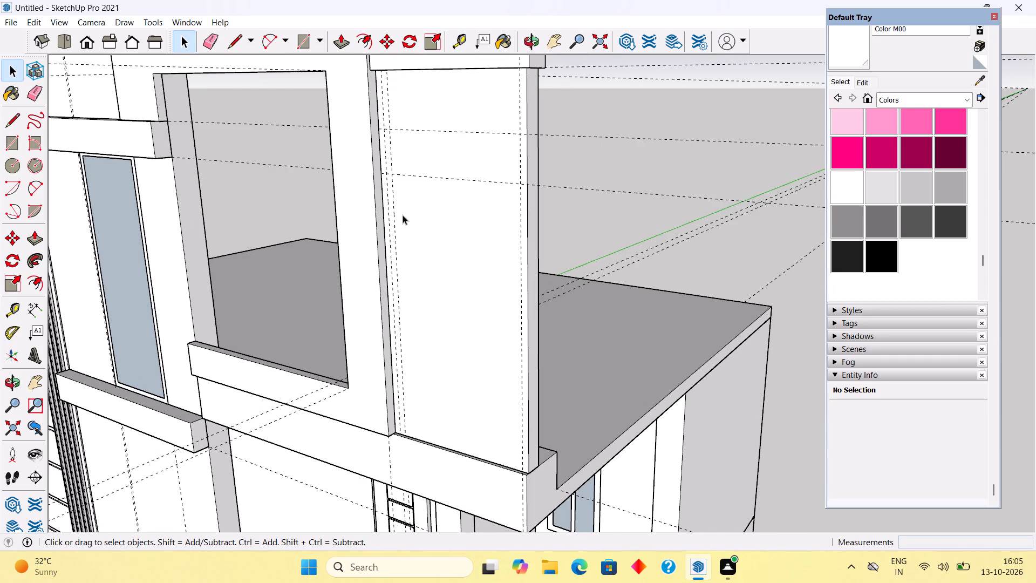
{"action": "scroll", "coordinate": [403, 214], "scroll_direction": "up", "scroll_amount": 4}
{"action": "key", "text": "r"}
{"action": "scroll", "coordinate": [415, 204], "scroll_direction": "up", "scroll_amount": 1}
{"action": "scroll", "coordinate": [415, 204], "scroll_direction": "down", "scroll_amount": 8}
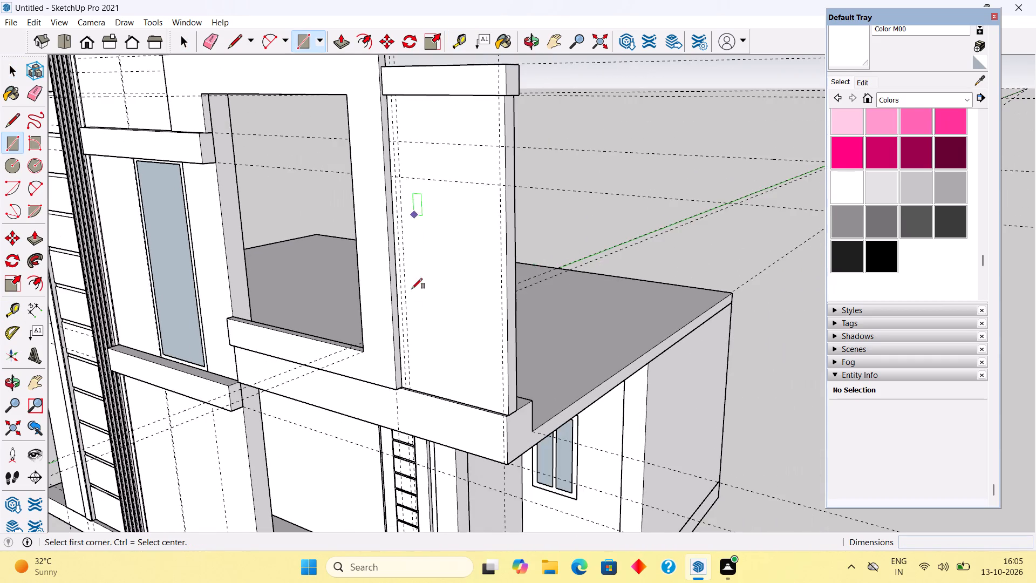
{"action": "scroll", "coordinate": [414, 399], "scroll_direction": "up", "scroll_amount": 16}
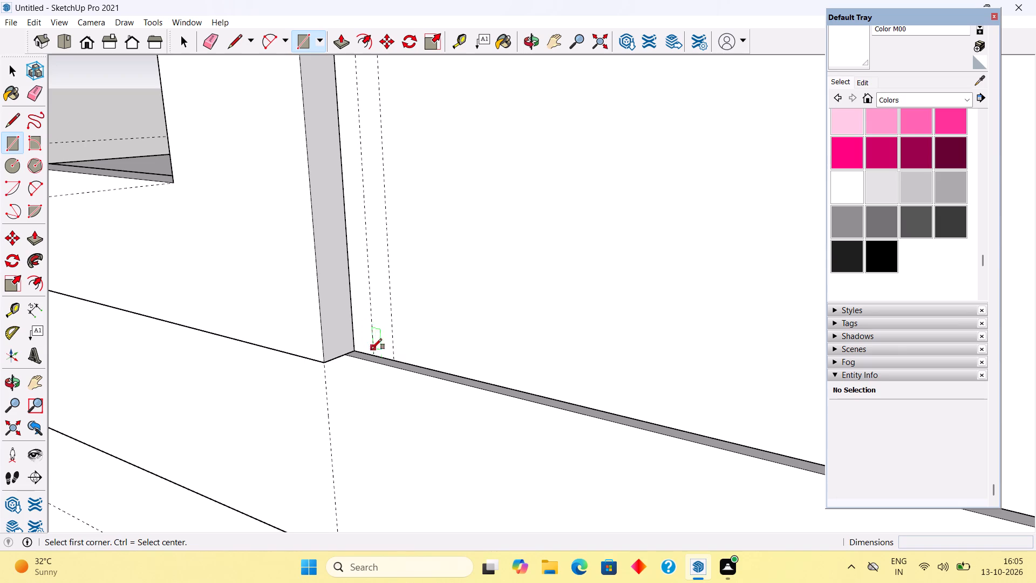
{"action": "left_click", "coordinate": [372, 351]}
{"action": "scroll", "coordinate": [378, 339], "scroll_direction": "down", "scroll_amount": 20}
{"action": "scroll", "coordinate": [378, 339], "scroll_direction": "down", "scroll_amount": 1}
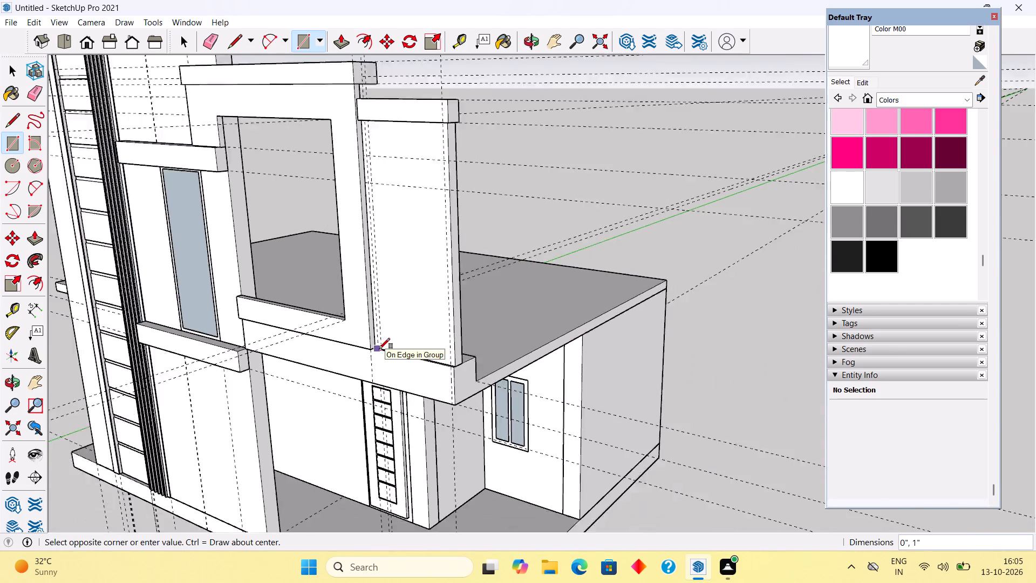
{"action": "scroll", "coordinate": [379, 349], "scroll_direction": "down", "scroll_amount": 2}
{"action": "middle_click_drag", "start_coordinate": [379, 183], "coordinate": [416, 98]}
{"action": "scroll", "coordinate": [398, 147], "scroll_direction": "up", "scroll_amount": 11}
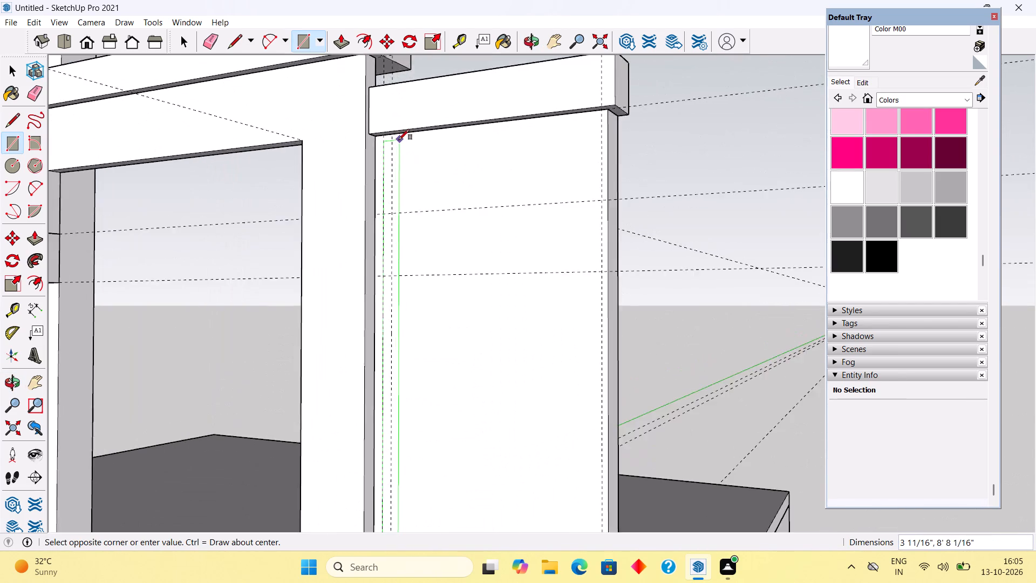
{"action": "scroll", "coordinate": [399, 140], "scroll_direction": "up", "scroll_amount": 9}
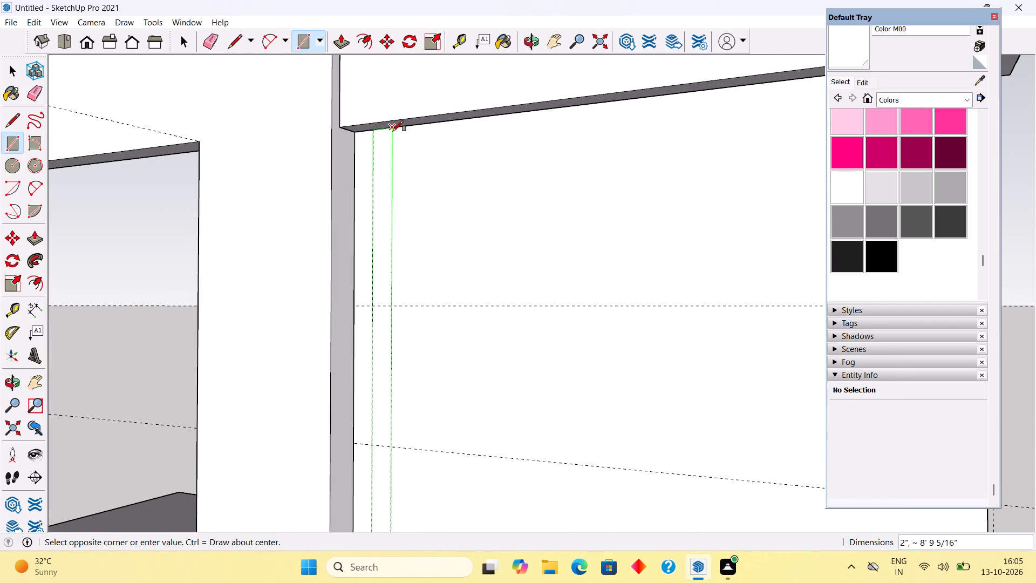
{"action": "left_click", "coordinate": [393, 131]}
Push/Pull the narrow strip face outward 1" to form a raised vertical strip on the upright panel.
{"action": "key", "text": "p"}
{"action": "left_click", "coordinate": [379, 152]}
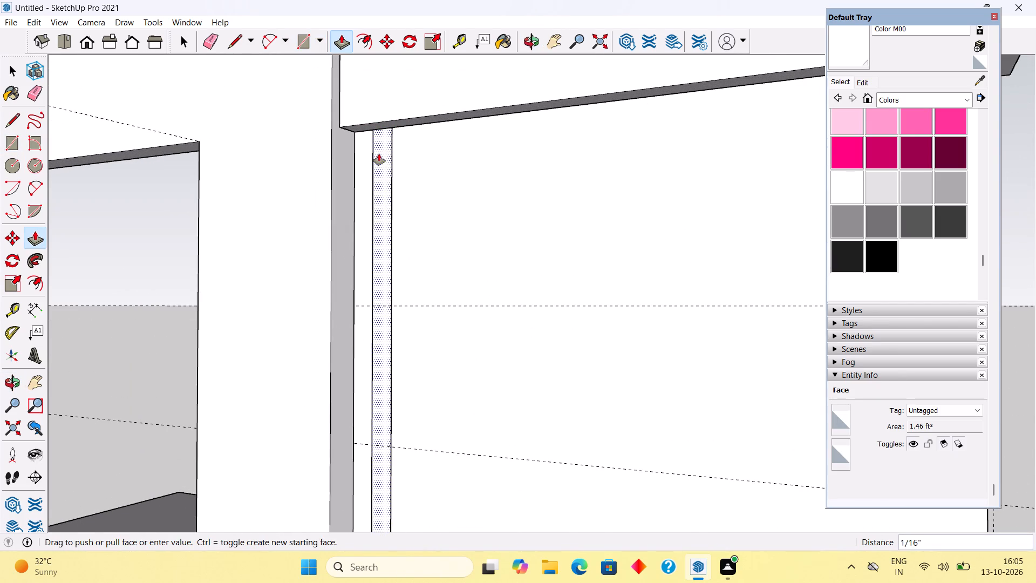
{"action": "scroll", "coordinate": [378, 158], "scroll_direction": "down", "scroll_amount": 16}
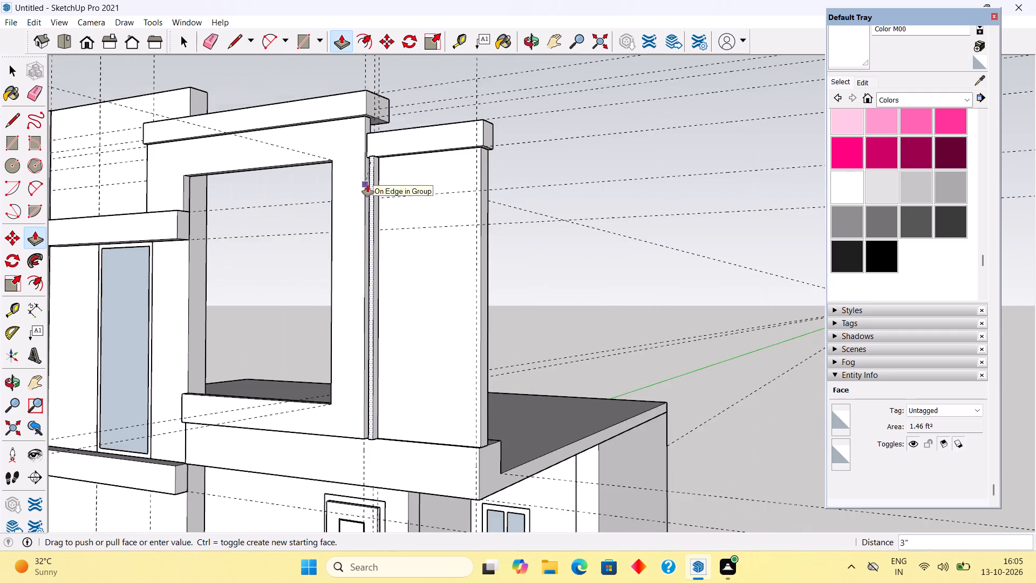
{"action": "scroll", "coordinate": [367, 185], "scroll_direction": "down", "scroll_amount": 2}
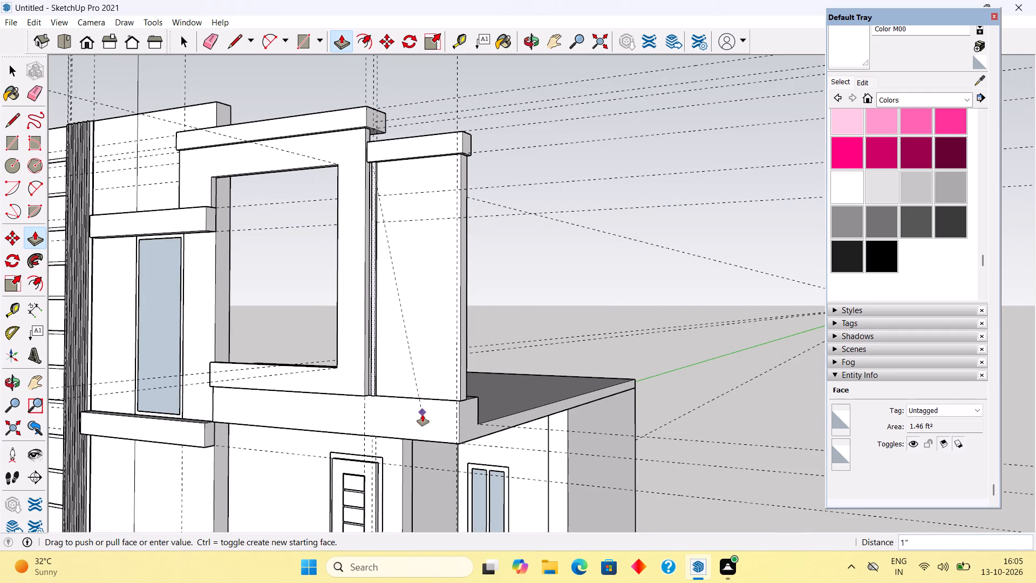
{"action": "left_click", "coordinate": [422, 415]}
Select all of the raised strip's connected geometry and make it a group.
{"action": "key", "text": "space"}
{"action": "scroll", "coordinate": [374, 331], "scroll_direction": "up", "scroll_amount": 12}
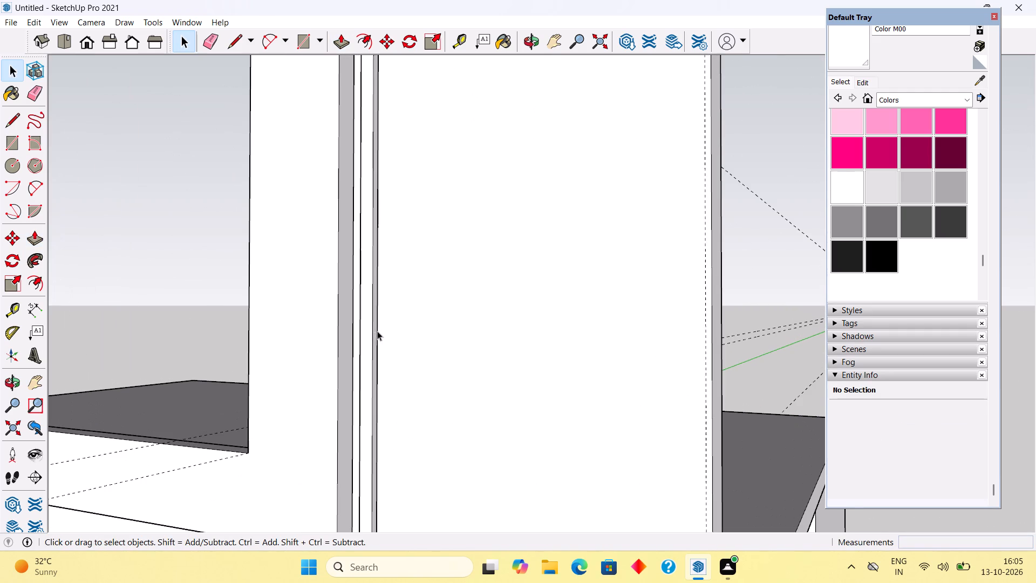
{"action": "triple_click", "coordinate": [366, 376]}
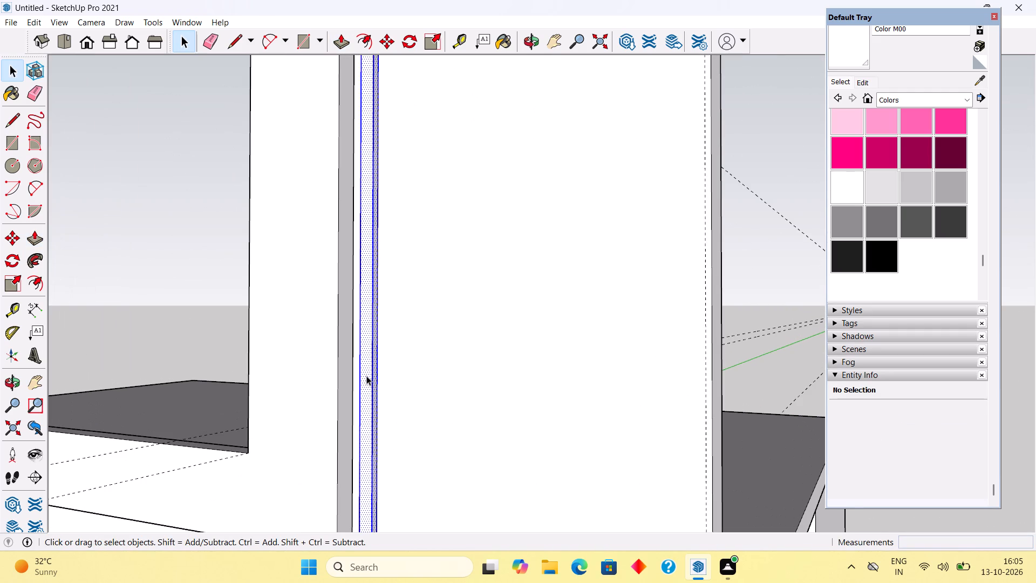
{"action": "right_click", "coordinate": [366, 376]}
{"action": "left_click", "coordinate": [410, 284]}
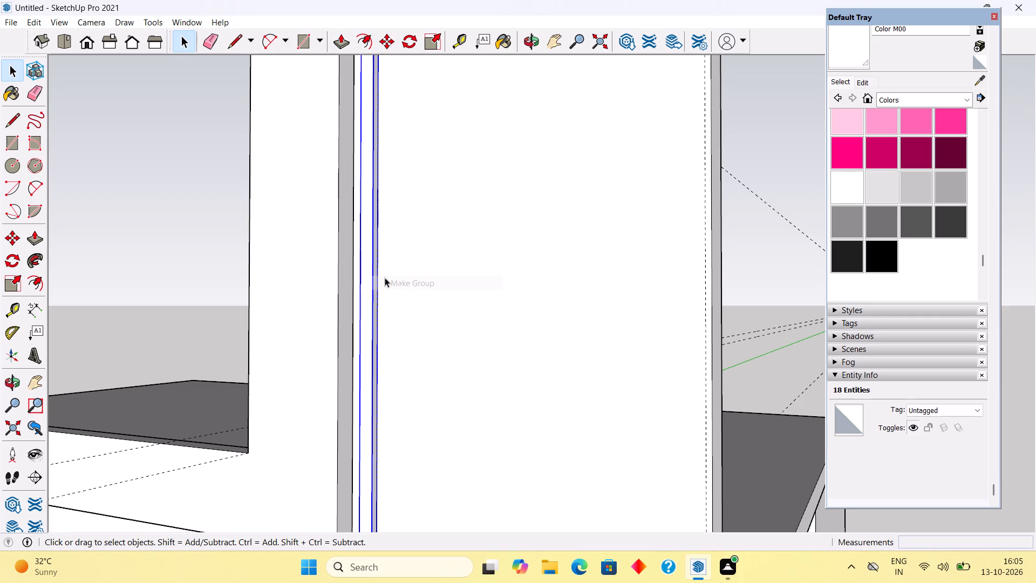
{"action": "left_click", "coordinate": [183, 238]}
Copy the strip 7" along the panel towards its outer side and multiply it x2, making three evenly spaced strips.
{"action": "scroll", "coordinate": [330, 216], "scroll_direction": "down", "scroll_amount": 6}
{"action": "middle_click_drag", "start_coordinate": [375, 327], "coordinate": [379, 398]}
{"action": "scroll", "coordinate": [384, 483], "scroll_direction": "up", "scroll_amount": 3}
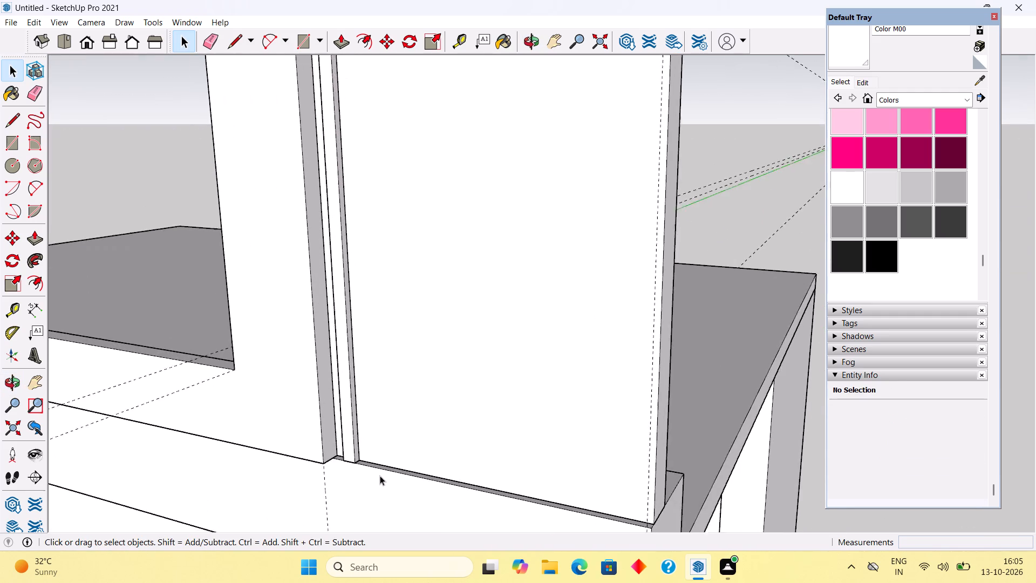
{"action": "scroll", "coordinate": [380, 476], "scroll_direction": "up", "scroll_amount": 16}
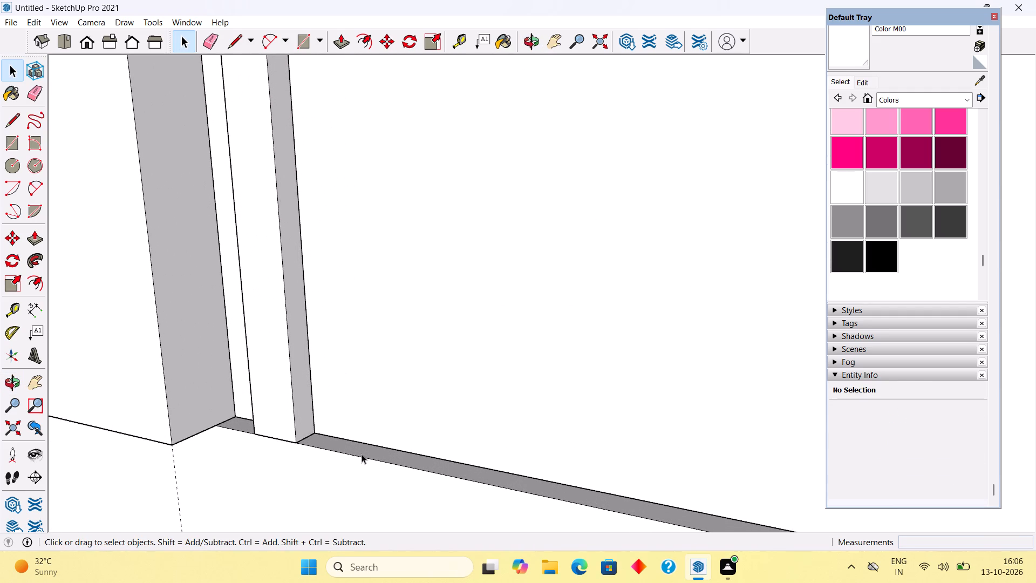
{"action": "key", "text": "m"}
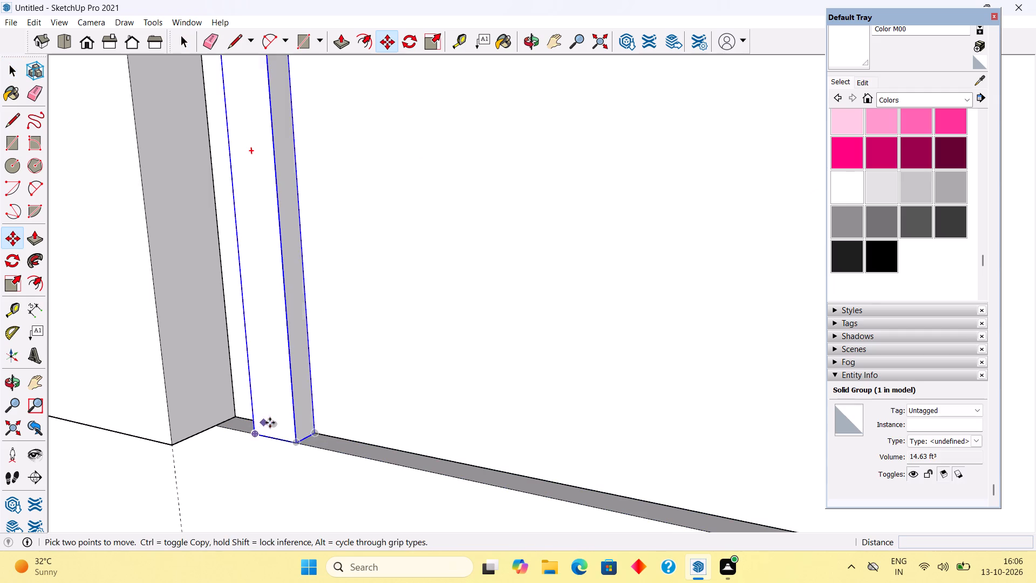
{"action": "left_click", "coordinate": [311, 433]}
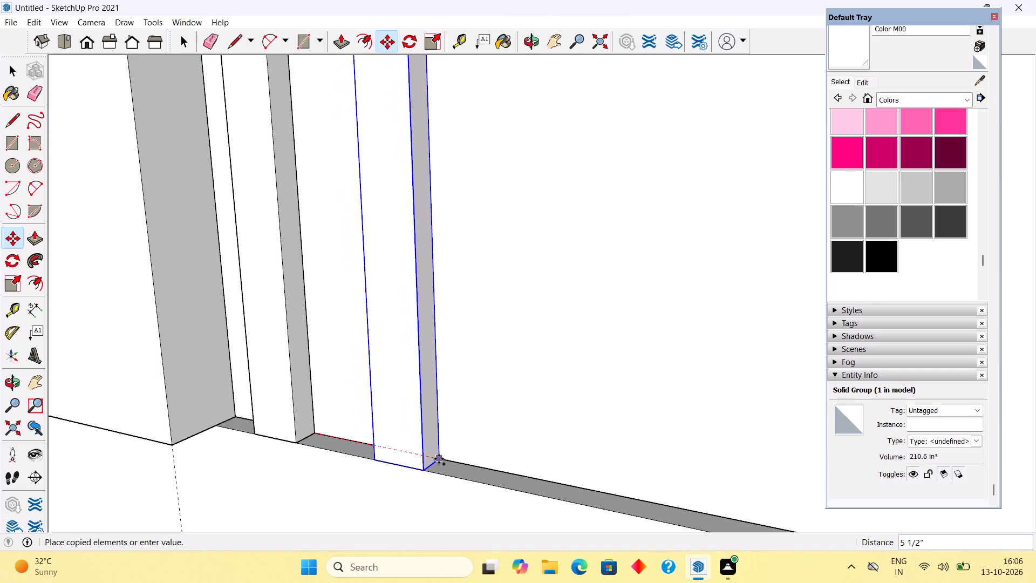
{"action": "type", "text": "7\""}
{"action": "key", "text": "Return"}
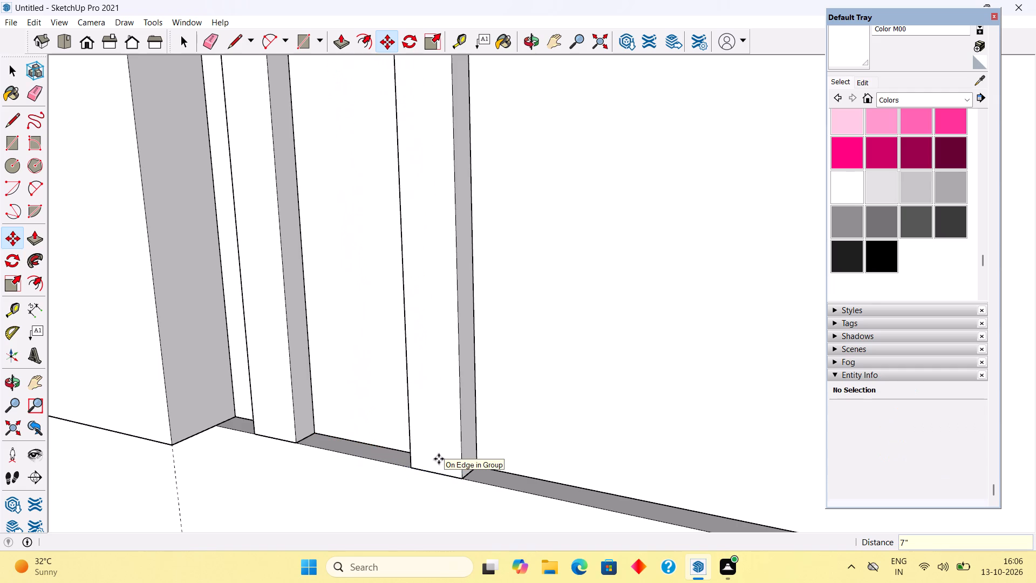
{"action": "type", "text": "x2"}
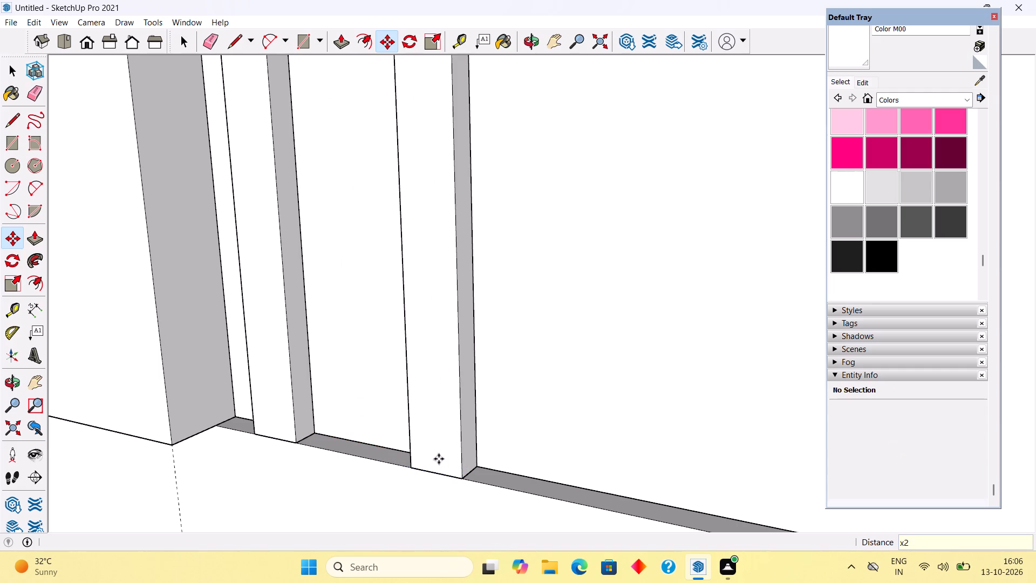
{"action": "key", "text": "Return"}
{"action": "key", "text": "space"}
Select all three vertical strips and move them about 4" along the panel towards its outer side.
{"action": "scroll", "coordinate": [376, 411], "scroll_direction": "down", "scroll_amount": 6}
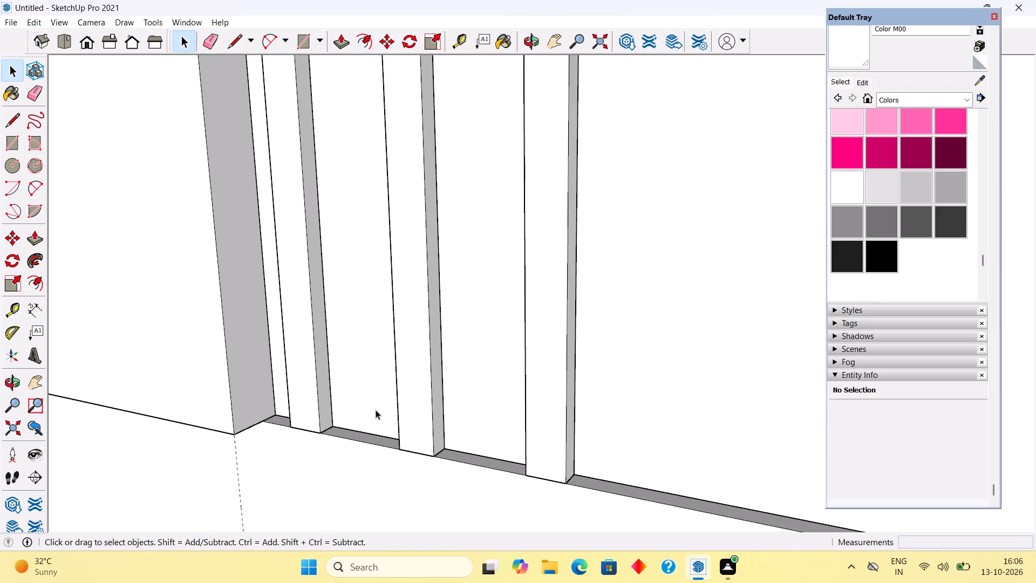
{"action": "scroll", "coordinate": [376, 410], "scroll_direction": "down", "scroll_amount": 13}
{"action": "scroll", "coordinate": [386, 455], "scroll_direction": "down", "scroll_amount": 3}
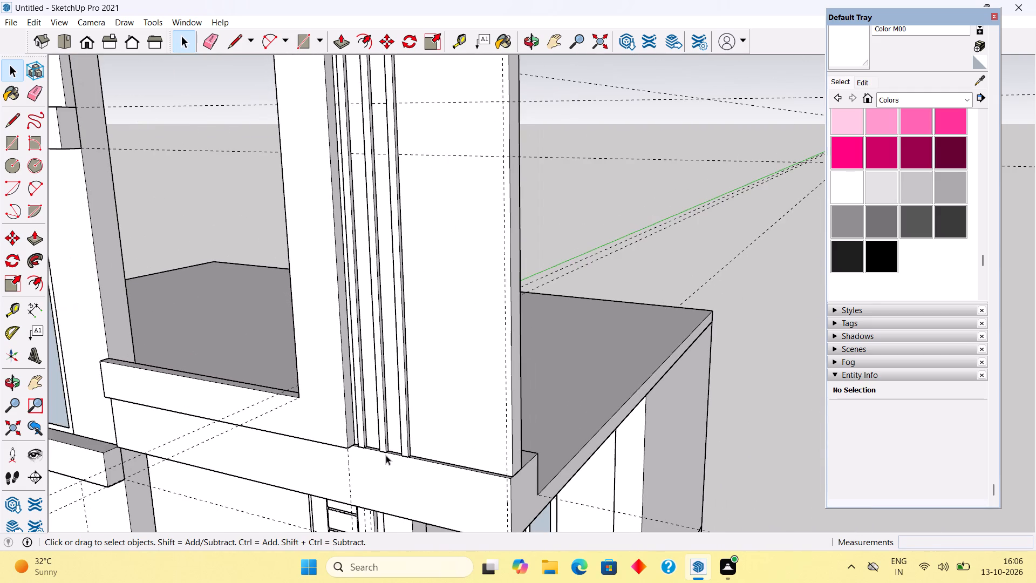
{"action": "middle_click_drag", "start_coordinate": [426, 463], "coordinate": [502, 457]}
{"action": "scroll", "coordinate": [502, 457], "scroll_direction": "down", "scroll_amount": 3}
{"action": "middle_click_drag", "start_coordinate": [503, 457], "coordinate": [544, 462]}
{"action": "scroll", "coordinate": [412, 448], "scroll_direction": "up", "scroll_amount": 4}
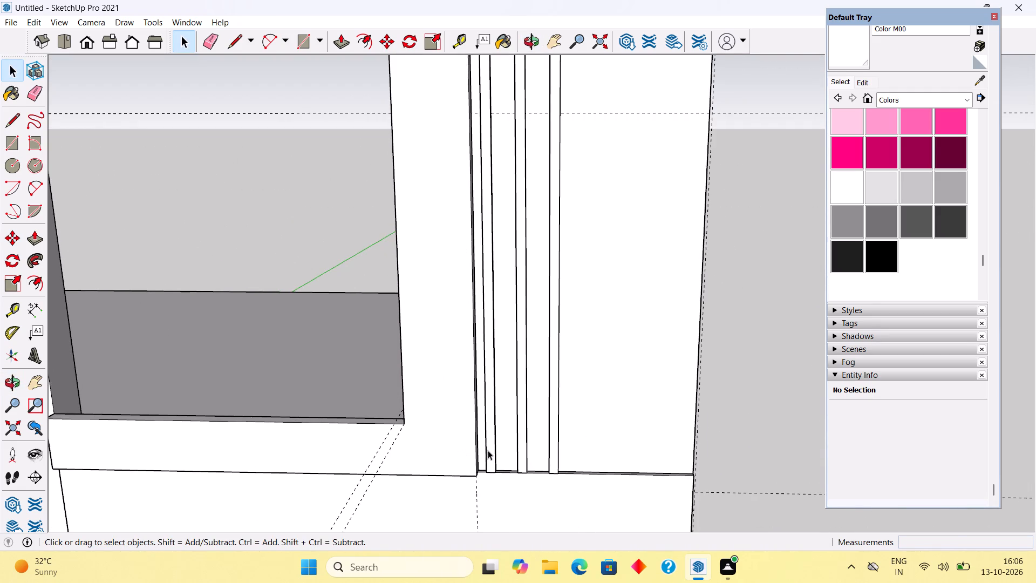
{"action": "left_click", "coordinate": [488, 451]}
{"action": "left_click", "coordinate": [522, 452], "text": "shift"}
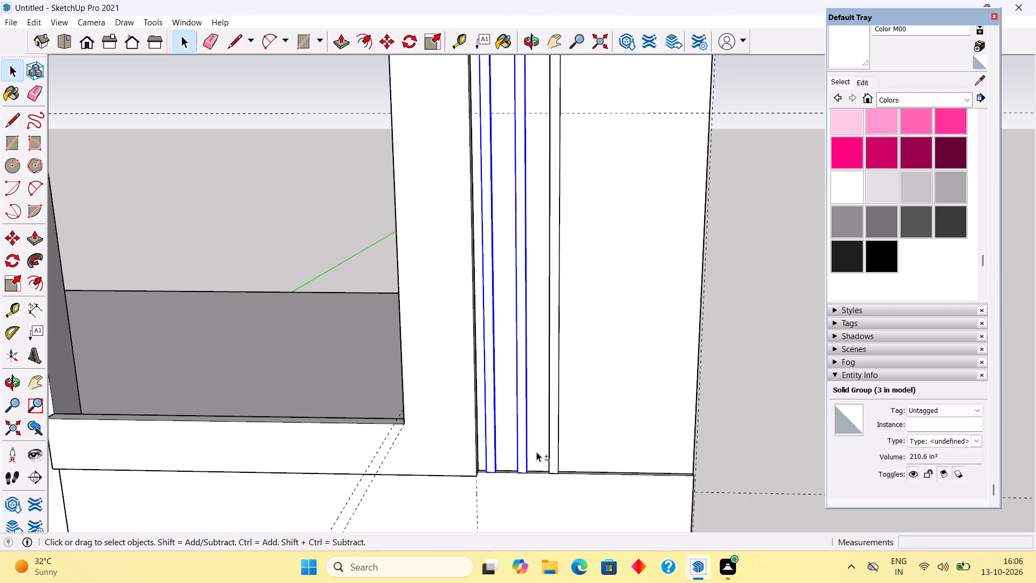
{"action": "left_click", "coordinate": [555, 449], "text": "shift"}
{"action": "key", "text": "m"}
{"action": "left_click", "coordinate": [554, 449]}
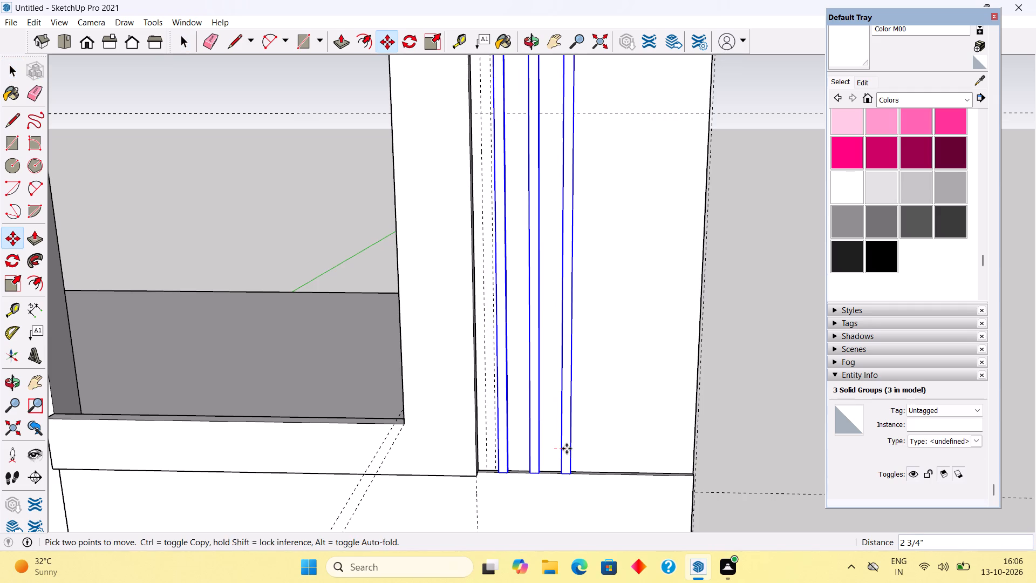
{"action": "left_click", "coordinate": [572, 449]}
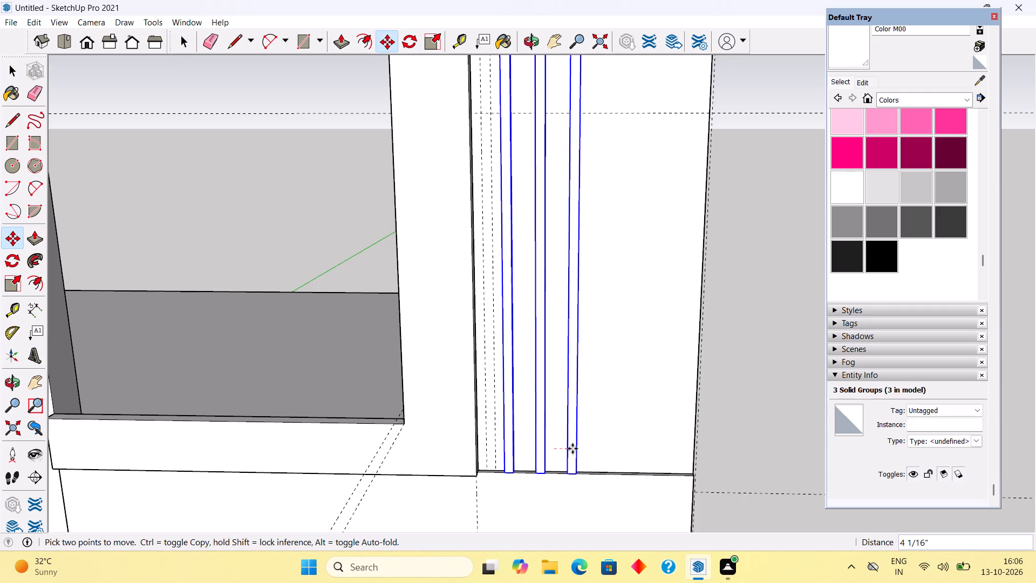
{"action": "key", "text": "space"}
{"action": "left_click", "coordinate": [722, 459]}
Place a horizontal guide across the upright panel about 4' 7" above its bottom edge using the Tape Measure.
{"action": "scroll", "coordinate": [707, 463], "scroll_direction": "down", "scroll_amount": 5}
{"action": "middle_click_drag", "start_coordinate": [696, 459], "coordinate": [685, 436]}
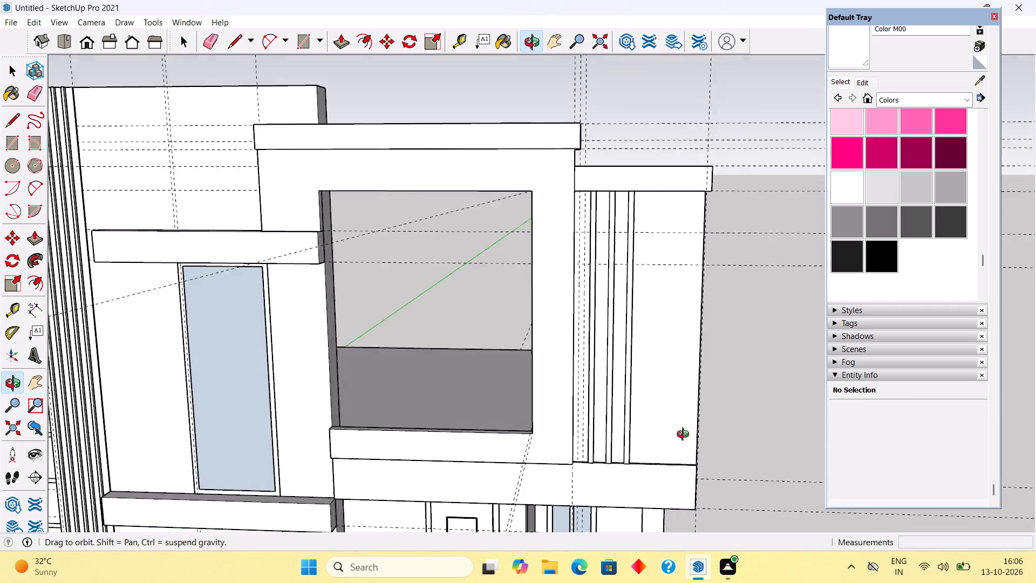
{"action": "middle_click_drag", "start_coordinate": [685, 436], "coordinate": [674, 420]}
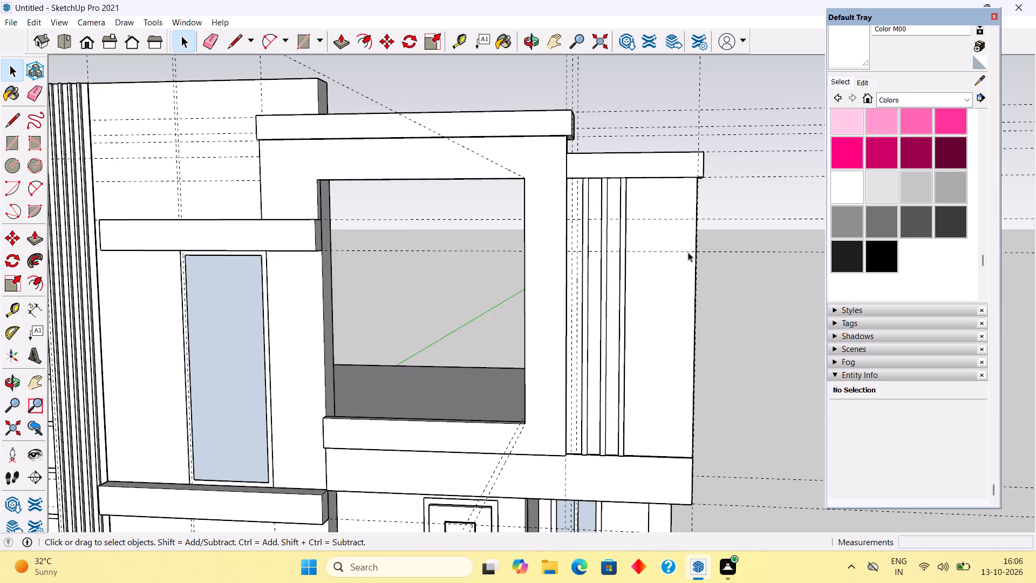
{"action": "key", "text": "r"}
{"action": "middle_click_drag", "start_coordinate": [642, 428], "coordinate": [637, 458]}
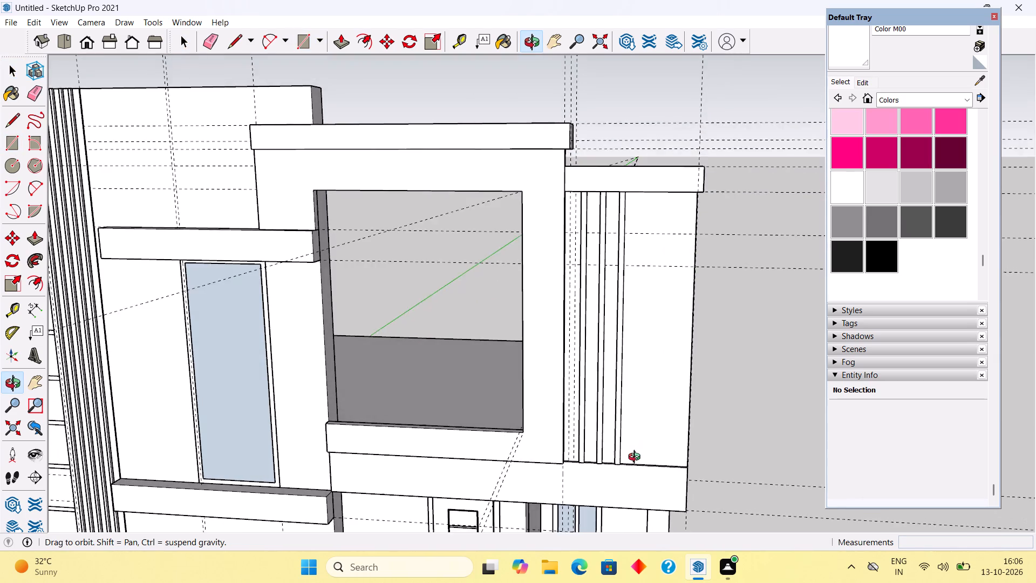
{"action": "middle_click_drag", "start_coordinate": [637, 458], "coordinate": [639, 524]}
{"action": "key", "text": "t"}
{"action": "scroll", "coordinate": [669, 472], "scroll_direction": "up", "scroll_amount": 7}
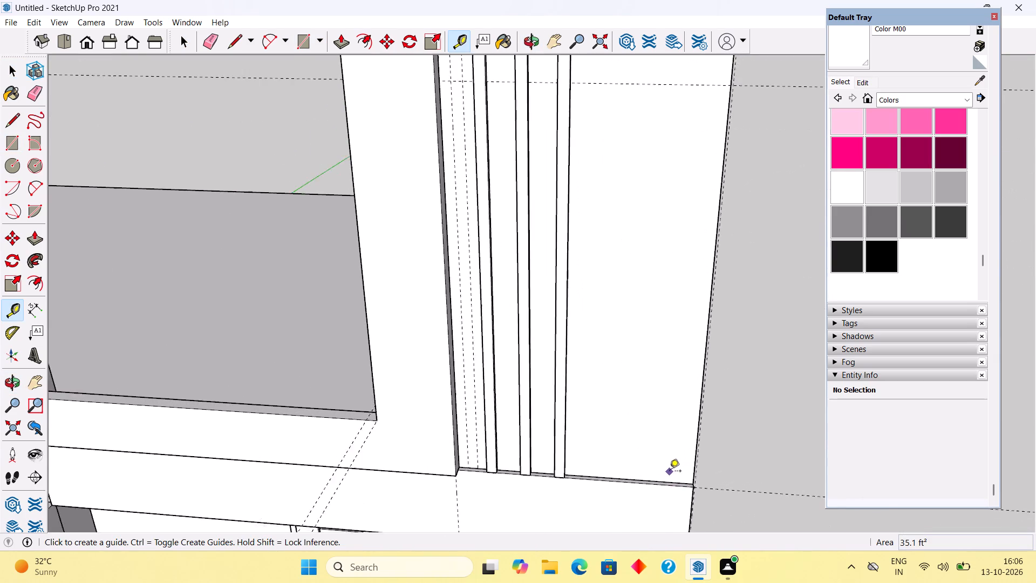
{"action": "scroll", "coordinate": [670, 472], "scroll_direction": "up", "scroll_amount": 5}
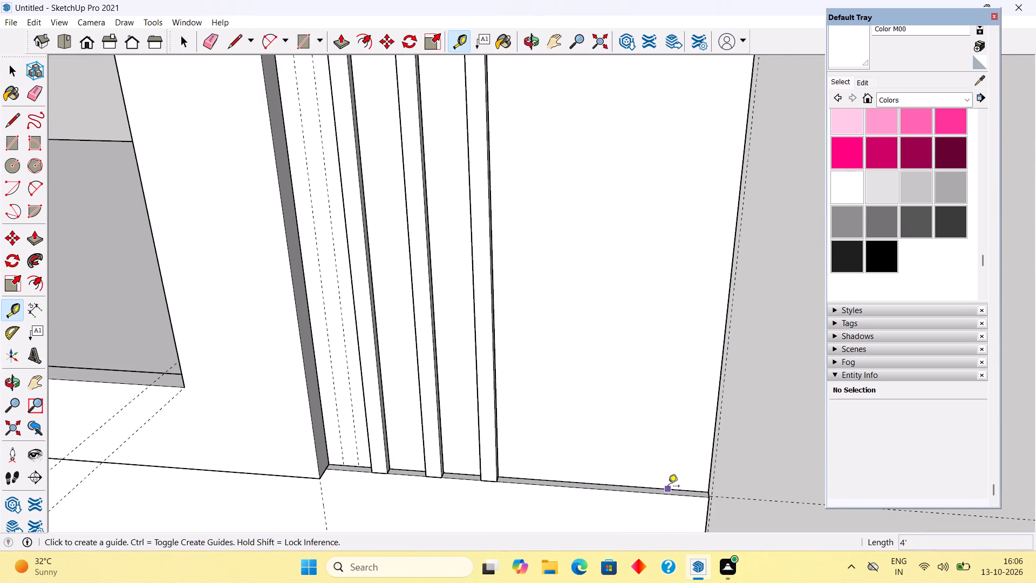
{"action": "scroll", "coordinate": [669, 486], "scroll_direction": "up", "scroll_amount": 12}
{"action": "left_click", "coordinate": [670, 496]}
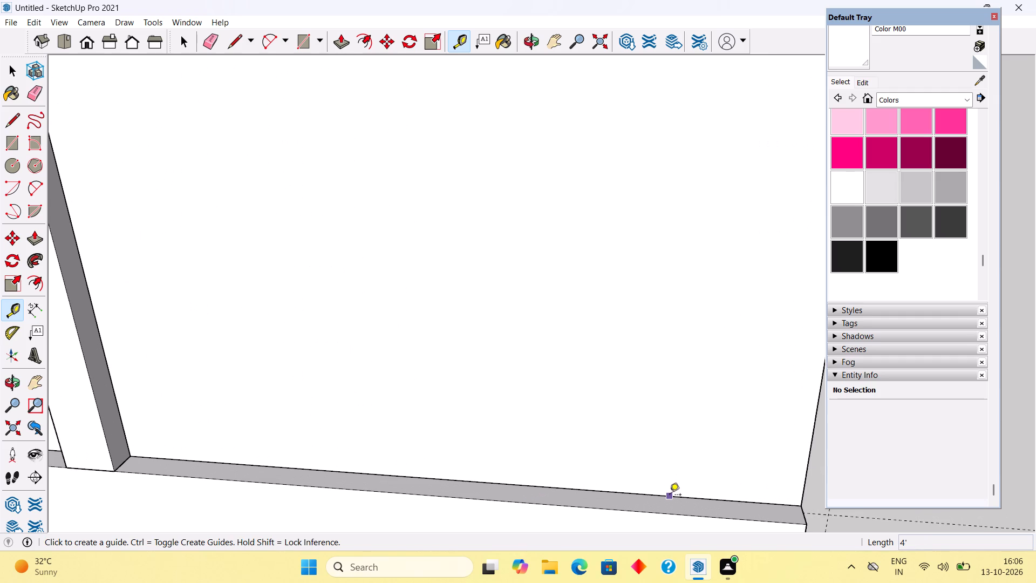
{"action": "scroll", "coordinate": [692, 398], "scroll_direction": "down", "scroll_amount": 20}
{"action": "scroll", "coordinate": [692, 398], "scroll_direction": "down", "scroll_amount": 5}
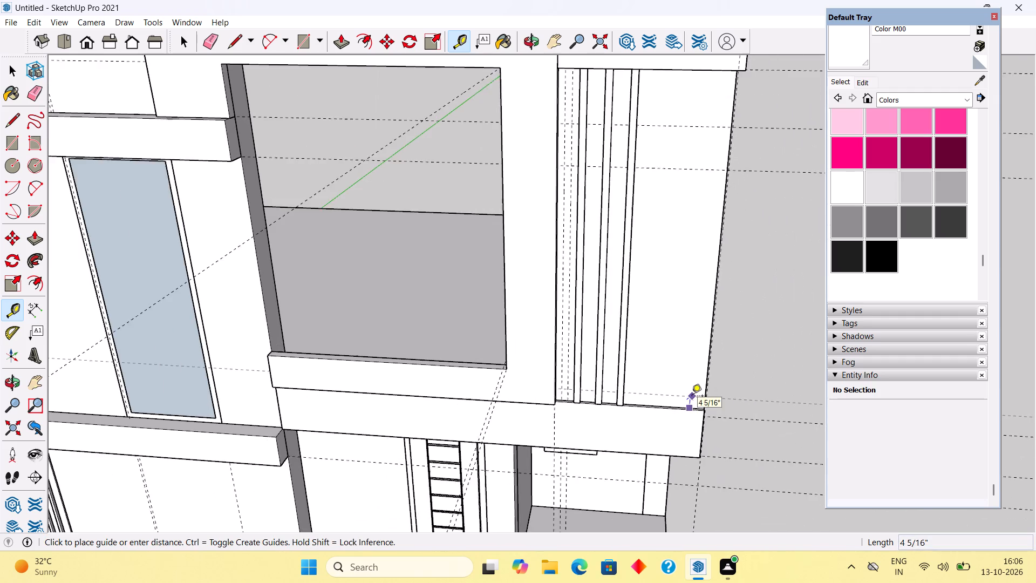
{"action": "middle_click_drag", "start_coordinate": [681, 368], "coordinate": [684, 303]}
{"action": "scroll", "coordinate": [684, 303], "scroll_direction": "down", "scroll_amount": 8}
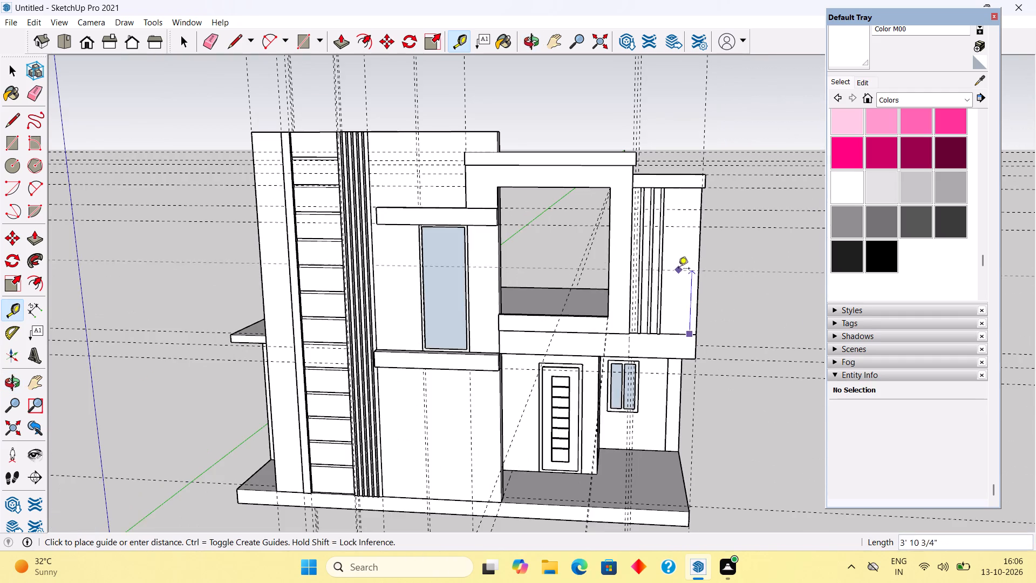
{"action": "middle_click_drag", "start_coordinate": [674, 248], "coordinate": [712, 166]}
{"action": "scroll", "coordinate": [713, 170], "scroll_direction": "up", "scroll_amount": 12}
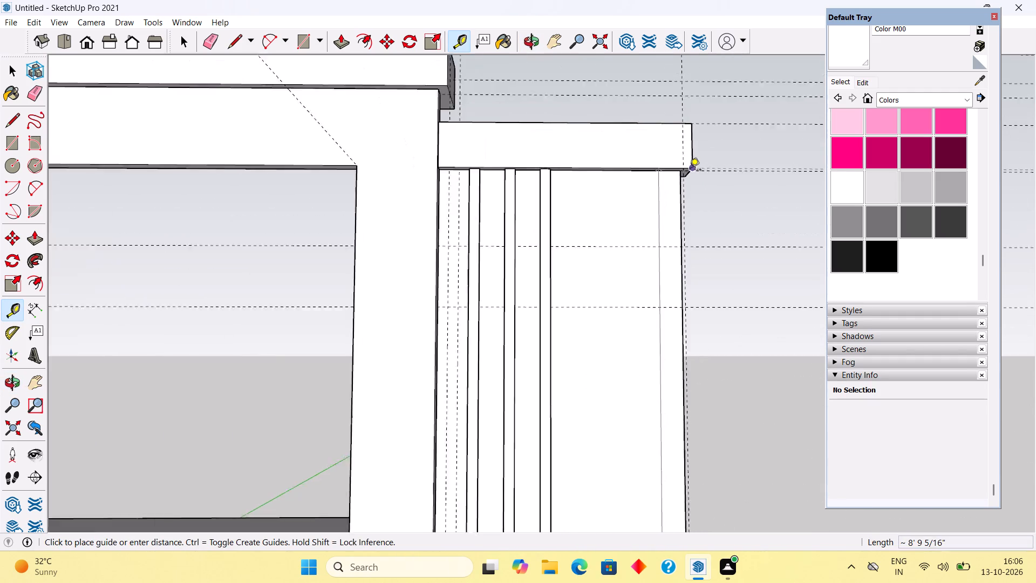
{"action": "scroll", "coordinate": [690, 171], "scroll_direction": "up", "scroll_amount": 7}
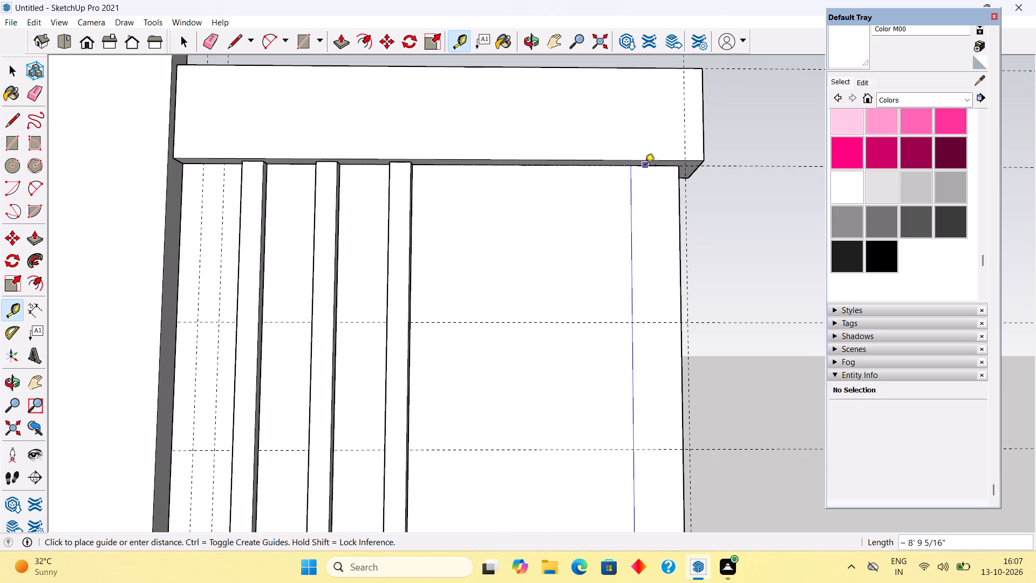
{"action": "scroll", "coordinate": [645, 166], "scroll_direction": "down", "scroll_amount": 4}
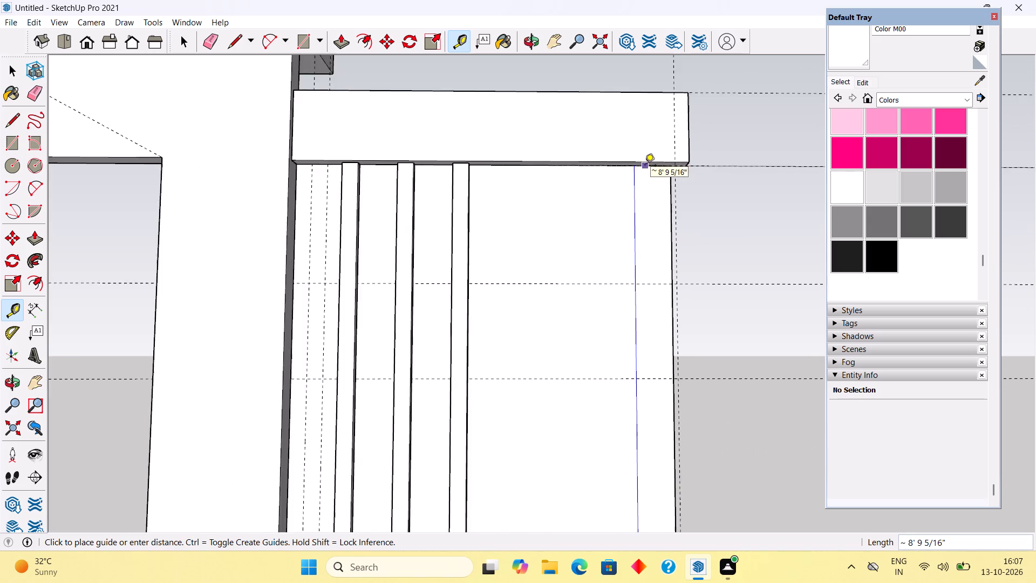
{"action": "scroll", "coordinate": [645, 166], "scroll_direction": "down", "scroll_amount": 8}
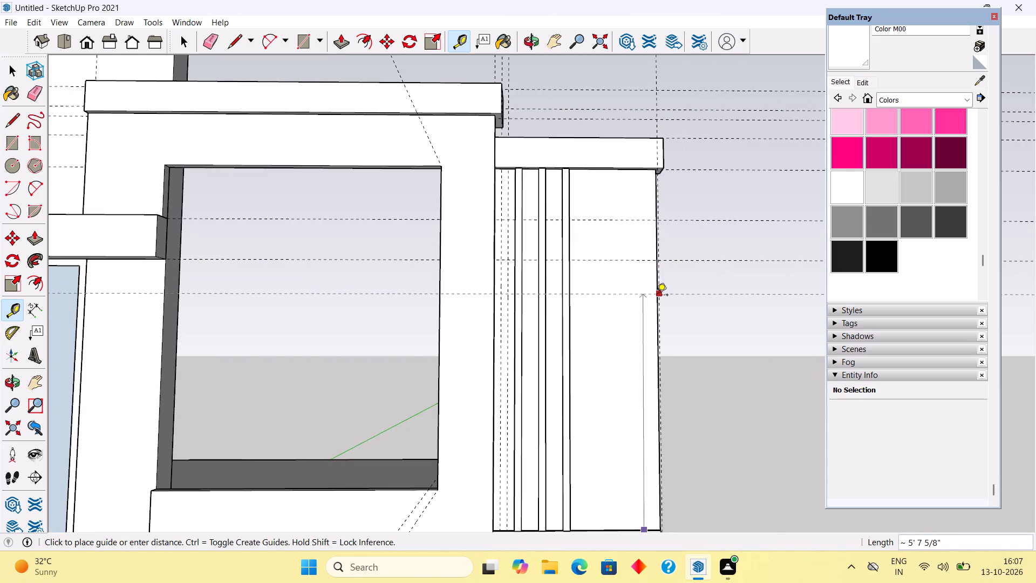
{"action": "left_click", "coordinate": [660, 345]}
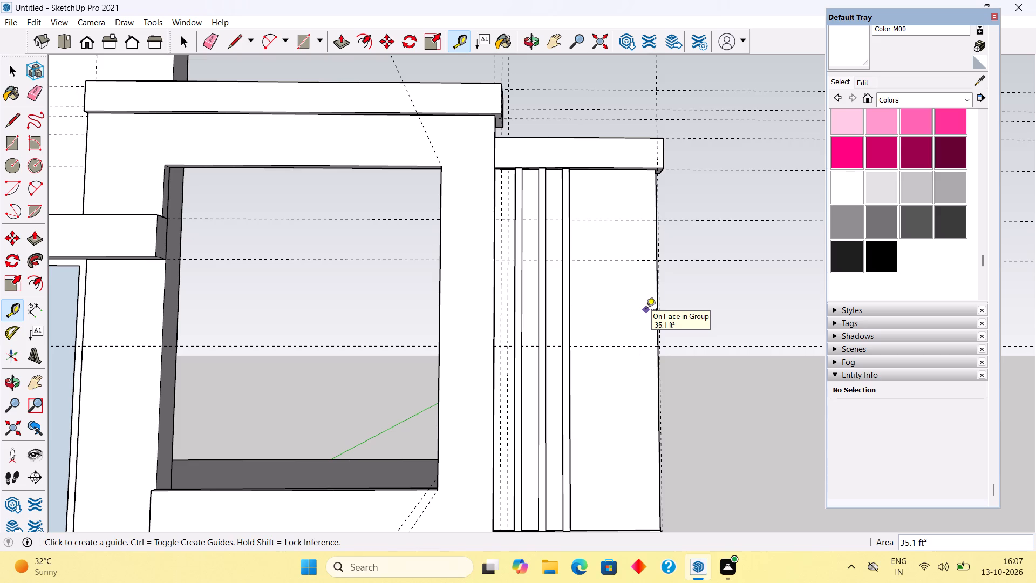
Add two horizontal guides on the panel, one 6" above and one 6" below the new mid-panel guide.
{"action": "left_click", "coordinate": [635, 349]}
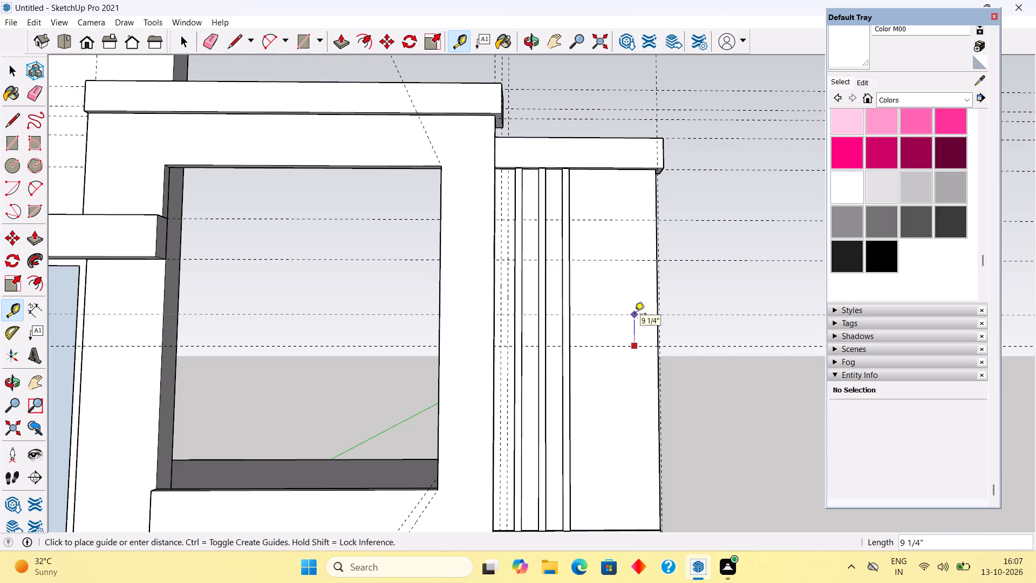
{"action": "type", "text": "6\""}
{"action": "key", "text": "Return"}
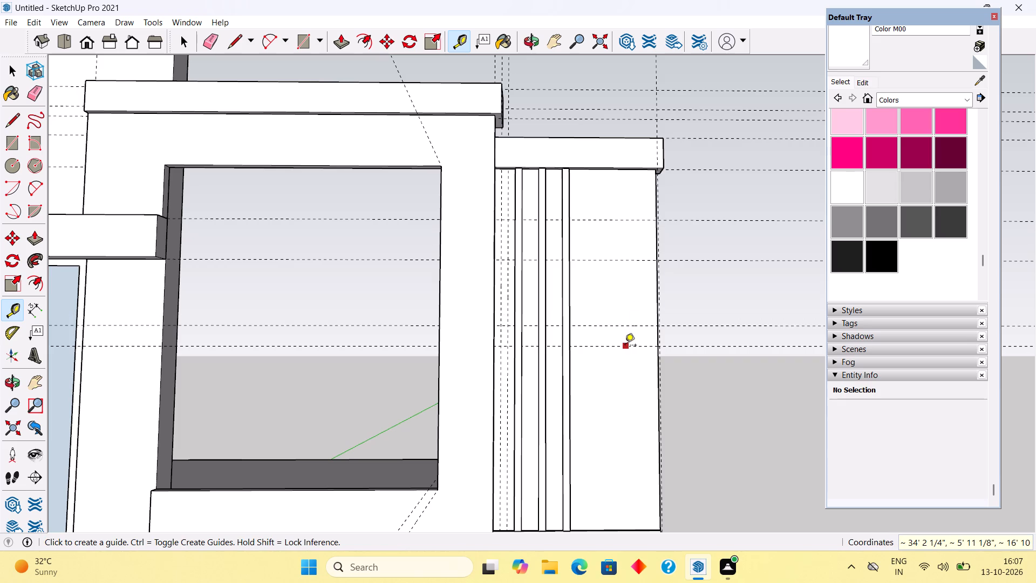
{"action": "left_click", "coordinate": [632, 349]}
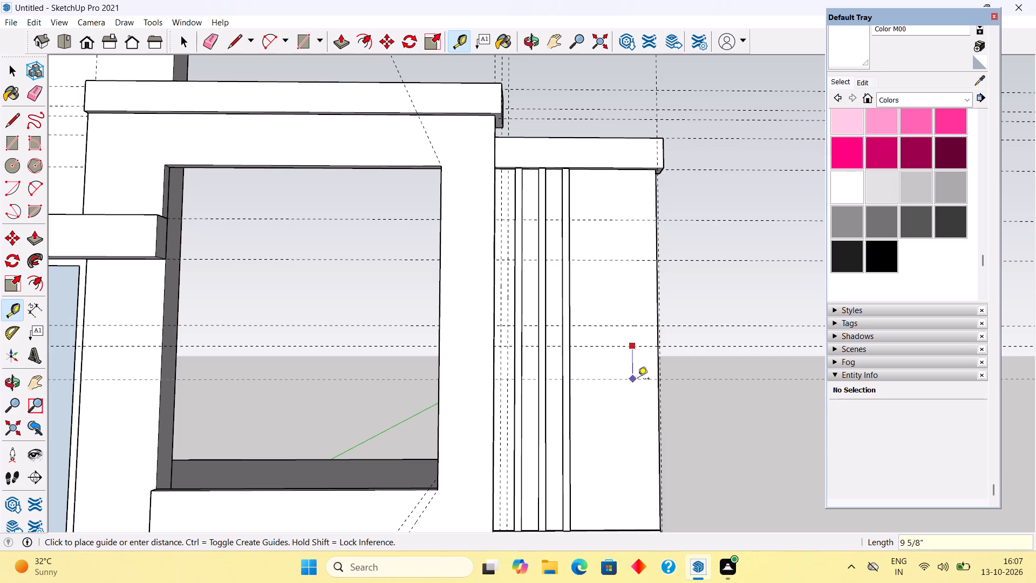
{"action": "type", "text": "6\""}
{"action": "key", "text": "Return"}
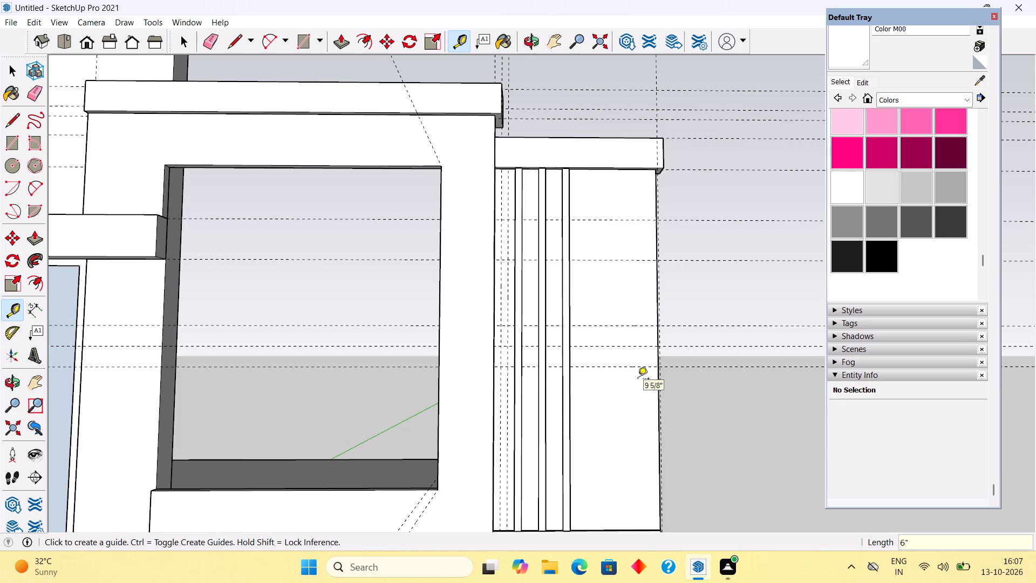
Add a vertical guide 7" in from the panel's outer edge and another 1' farther in towards the strips.
{"action": "scroll", "coordinate": [651, 327], "scroll_direction": "up", "scroll_amount": 4}
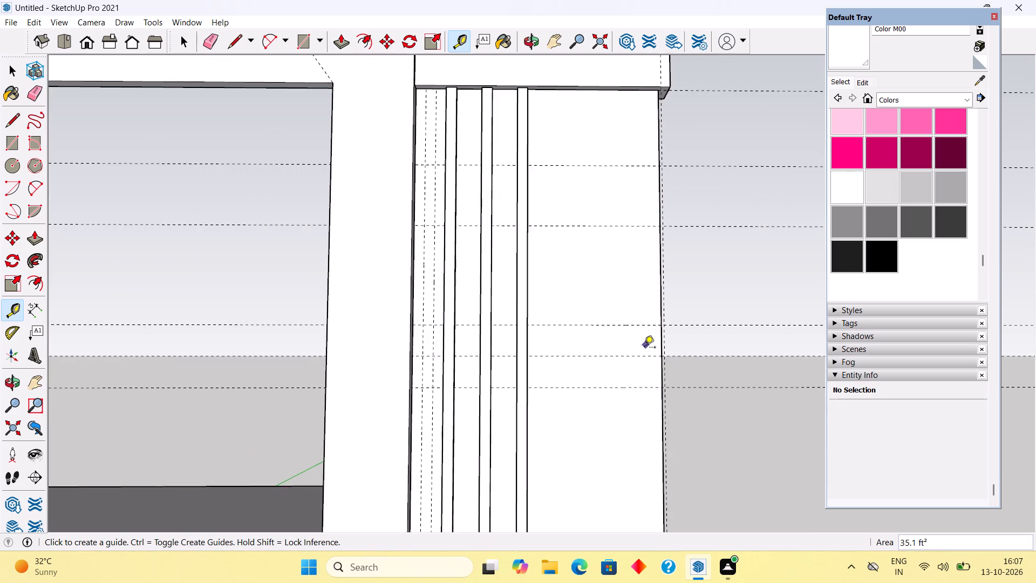
{"action": "scroll", "coordinate": [645, 349], "scroll_direction": "up", "scroll_amount": 5}
{"action": "left_click", "coordinate": [670, 336]}
{"action": "scroll", "coordinate": [497, 349], "scroll_direction": "up", "scroll_amount": 3}
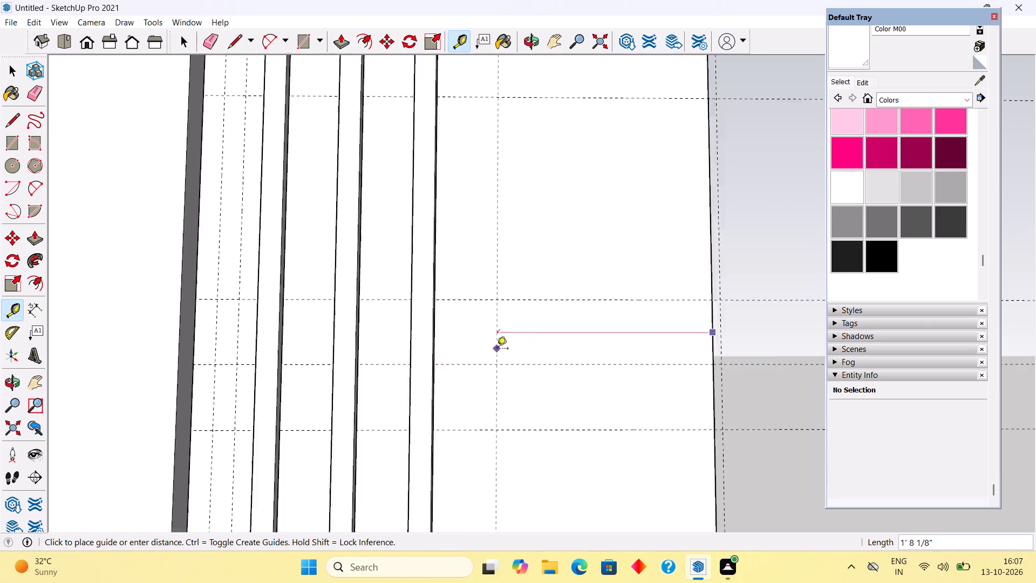
{"action": "scroll", "coordinate": [497, 349], "scroll_direction": "up", "scroll_amount": 2}
{"action": "scroll", "coordinate": [437, 349], "scroll_direction": "up", "scroll_amount": 9}
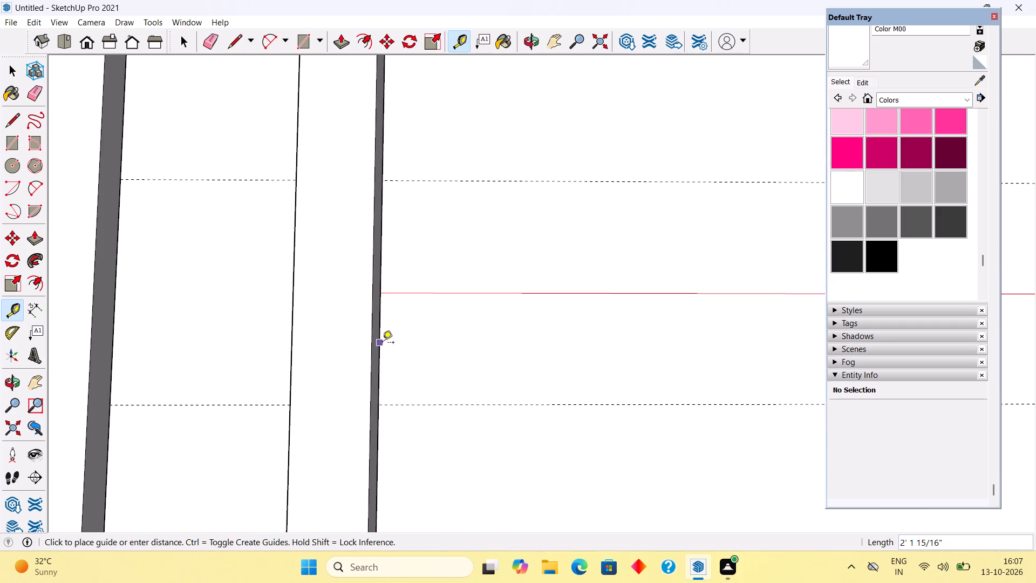
{"action": "scroll", "coordinate": [383, 343], "scroll_direction": "down", "scroll_amount": 8}
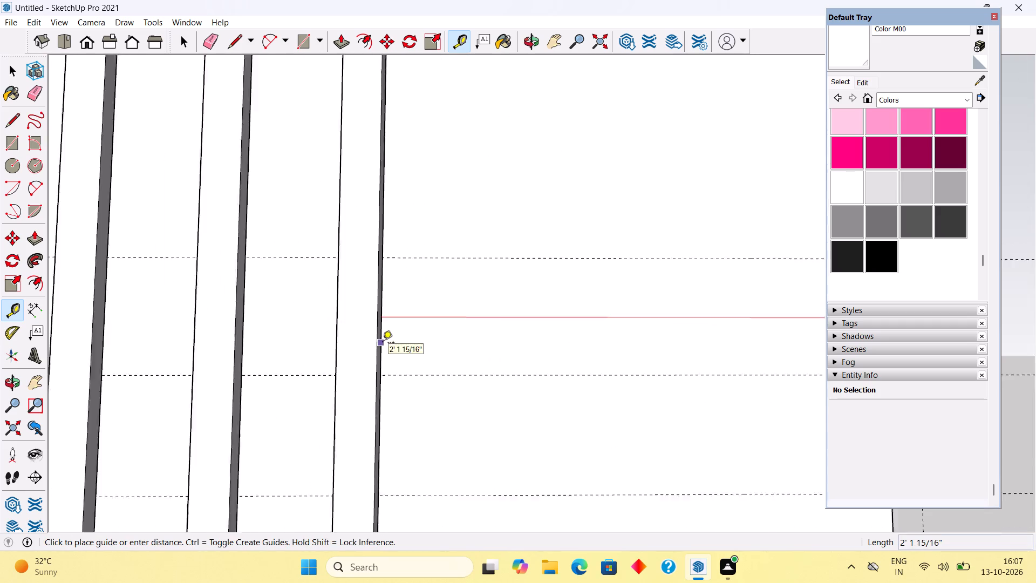
{"action": "scroll", "coordinate": [383, 343], "scroll_direction": "down", "scroll_amount": 8}
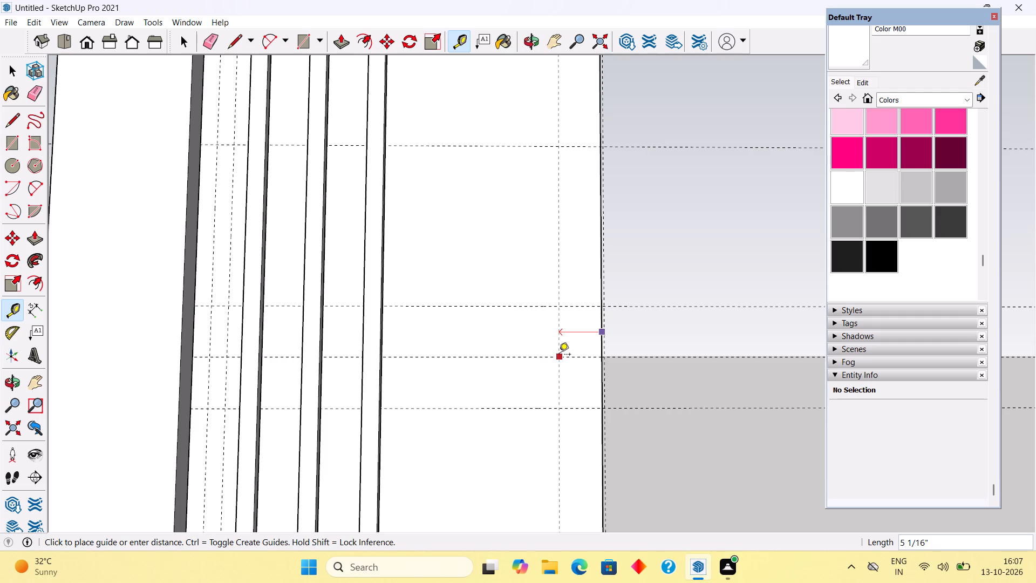
{"action": "type", "text": "7\""}
{"action": "key", "text": "Return"}
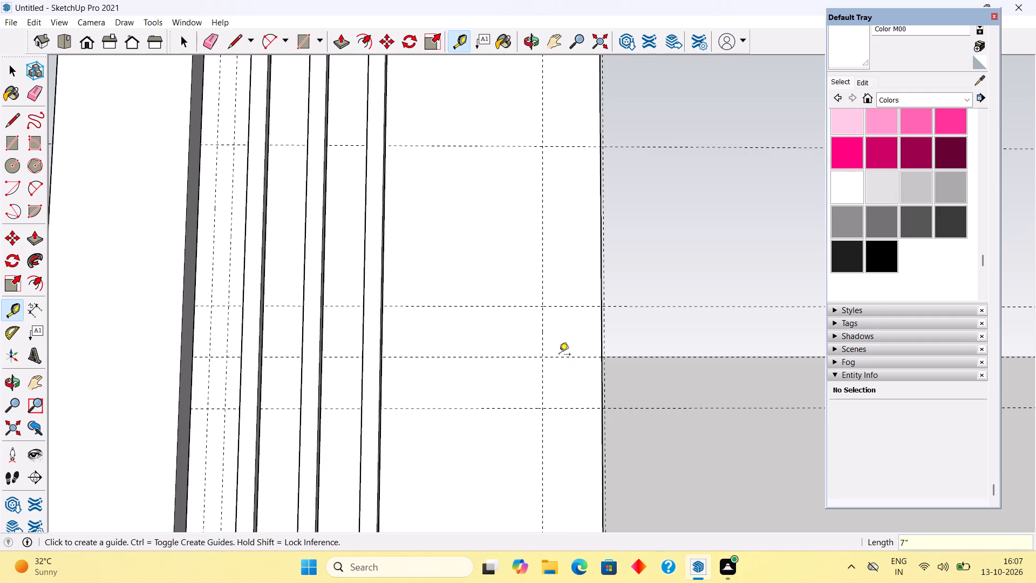
{"action": "left_click", "coordinate": [546, 336]}
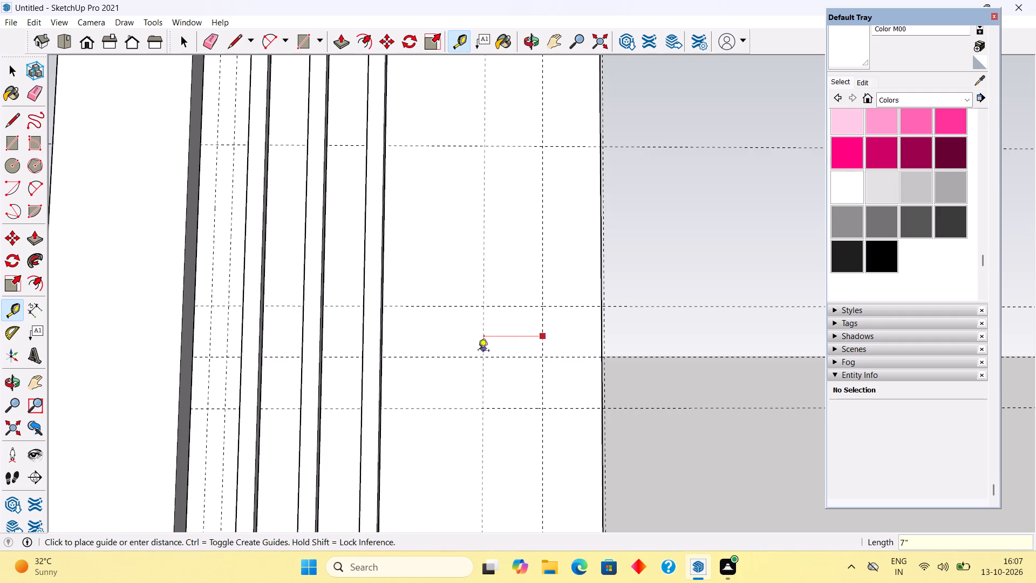
{"action": "type", "text": "1'"}
{"action": "key", "text": "Return"}
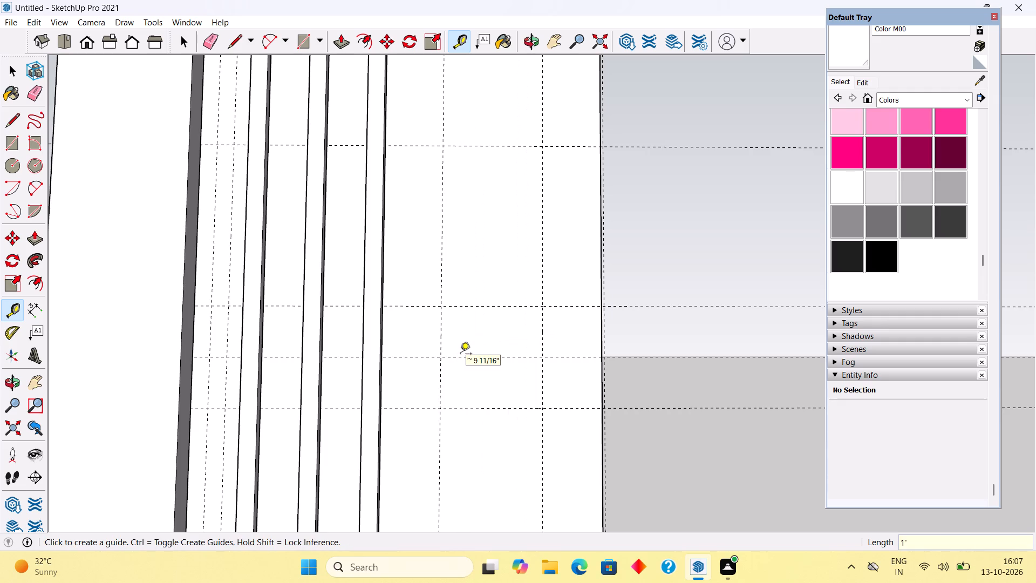
Draw a 1' by 1' square on the panel between the two vertical guides and the outer pair of horizontal guides.
{"action": "key", "text": "space"}
{"action": "type", "text": "r"}
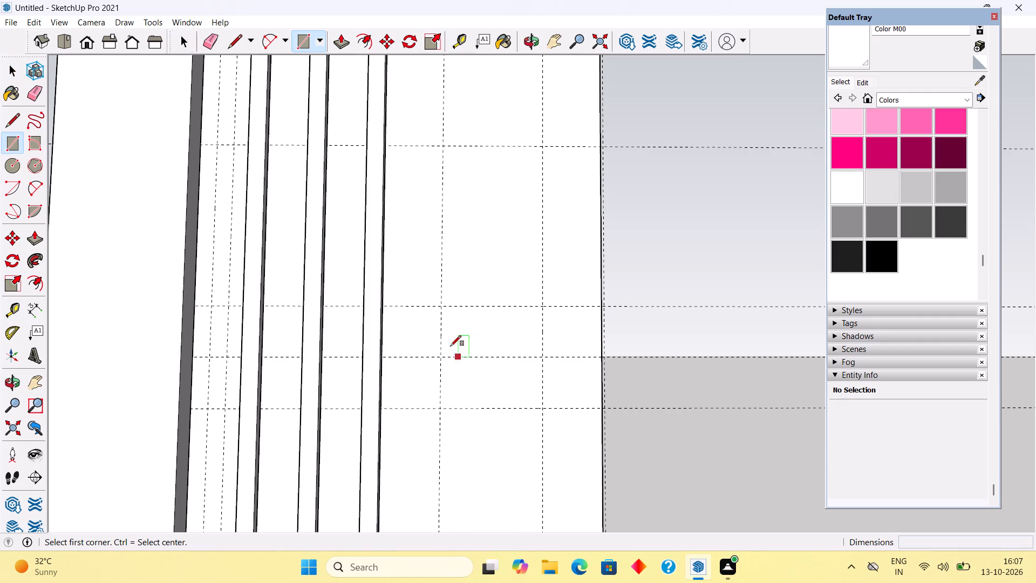
{"action": "left_click", "coordinate": [440, 309]}
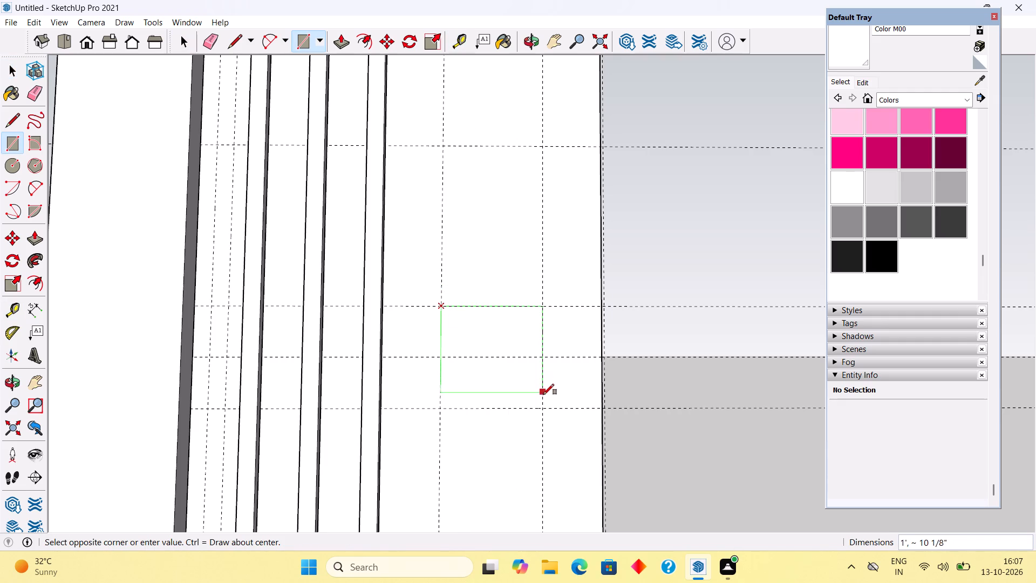
{"action": "left_click", "coordinate": [541, 408]}
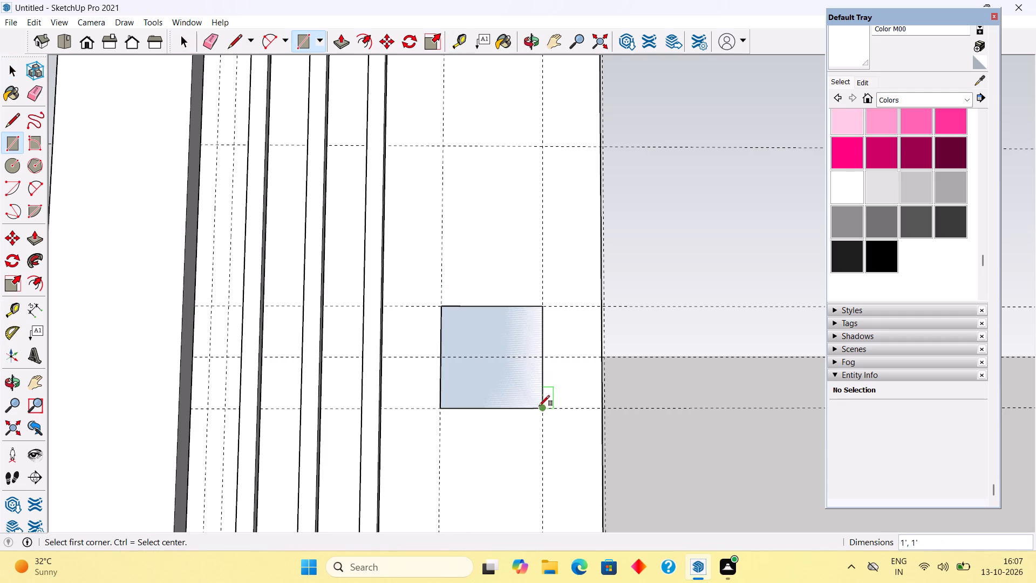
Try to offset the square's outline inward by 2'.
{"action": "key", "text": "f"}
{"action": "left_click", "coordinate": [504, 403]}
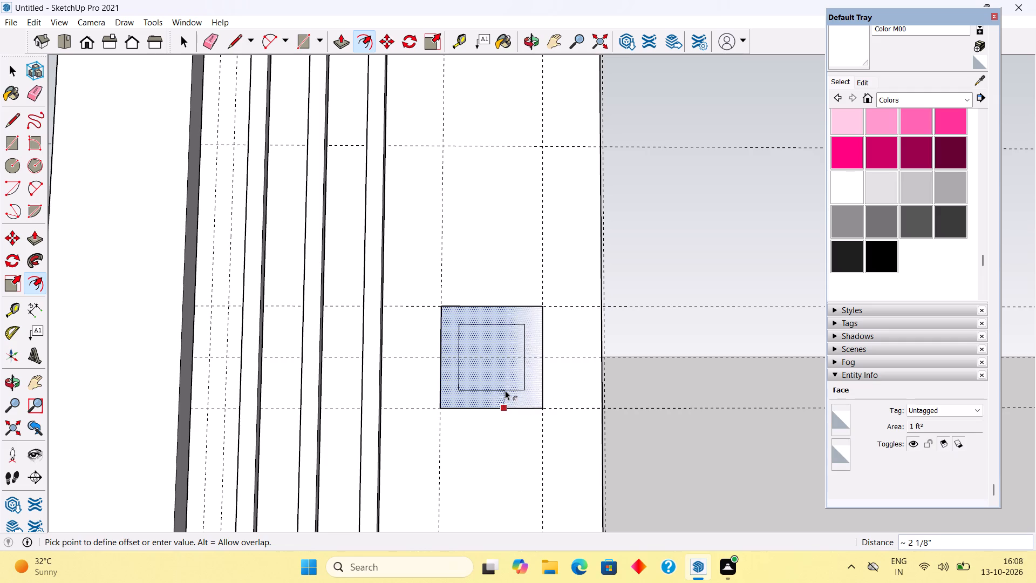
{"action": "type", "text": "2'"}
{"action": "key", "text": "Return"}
Offset the square's outline inward by about 1 9/16" to form a border.
{"action": "scroll", "coordinate": [505, 390], "scroll_direction": "down", "scroll_amount": 2}
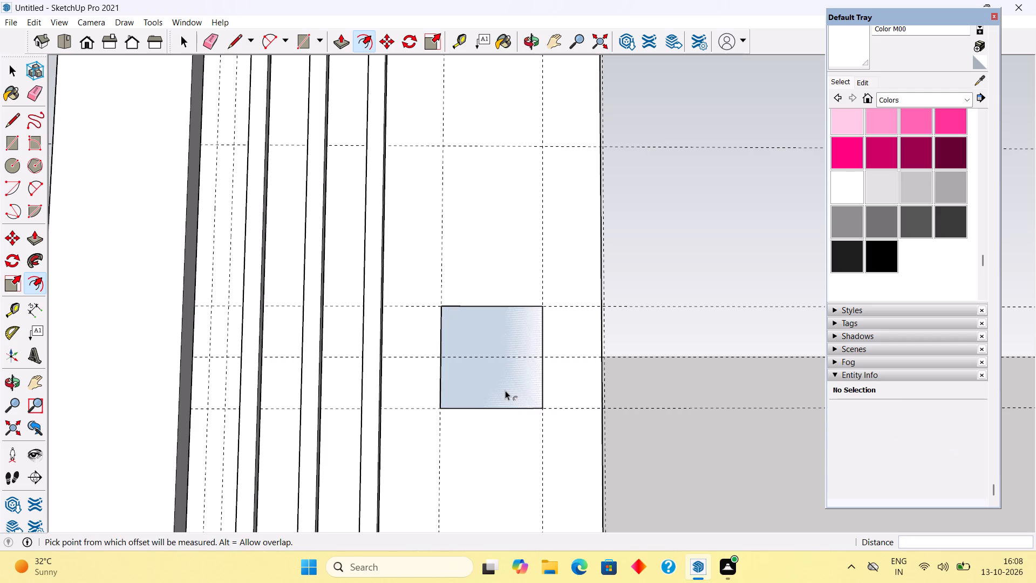
{"action": "scroll", "coordinate": [505, 390], "scroll_direction": "down", "scroll_amount": 7}
{"action": "scroll", "coordinate": [505, 389], "scroll_direction": "up", "scroll_amount": 12}
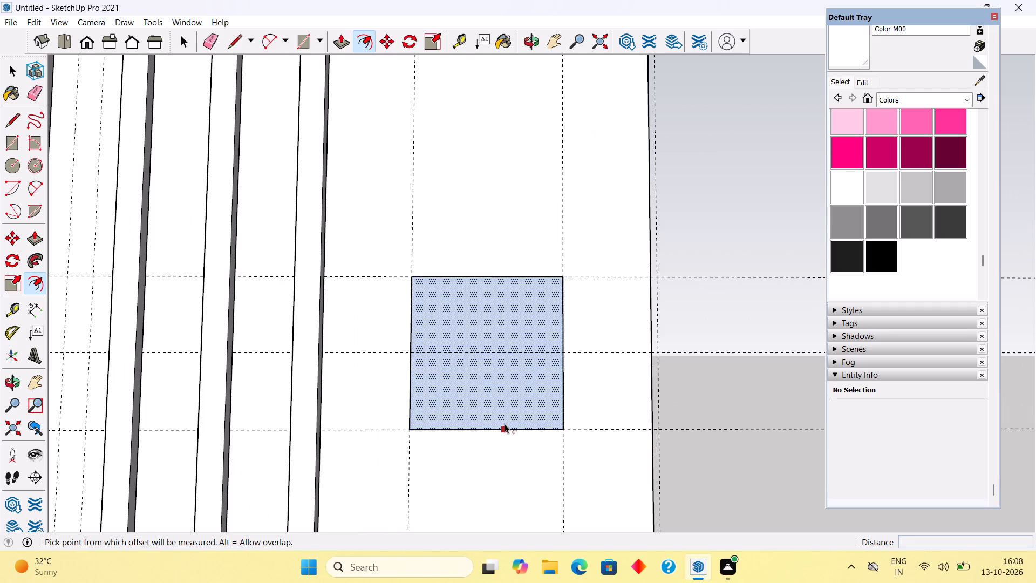
{"action": "left_click", "coordinate": [505, 424]}
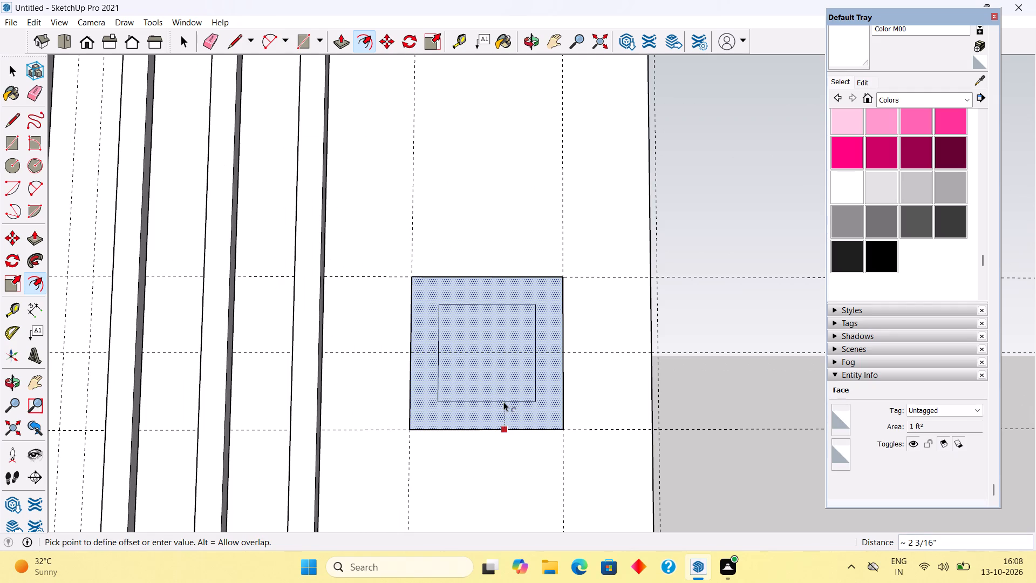
{"action": "left_click", "coordinate": [505, 410]}
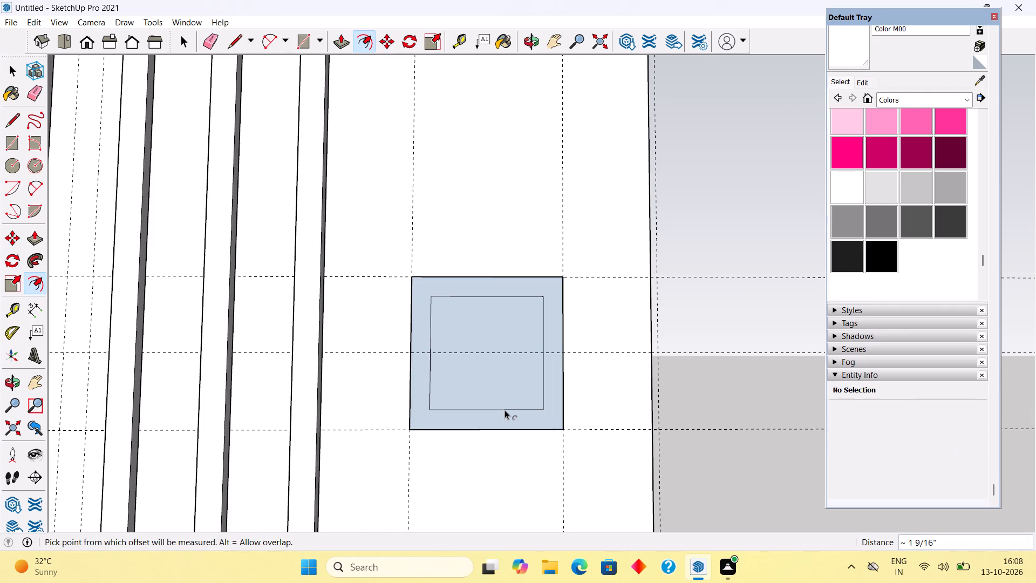
Delete the inner face of the offset square, leaving only the square frame.
{"action": "key", "text": "space"}
{"action": "left_click", "coordinate": [503, 394]}
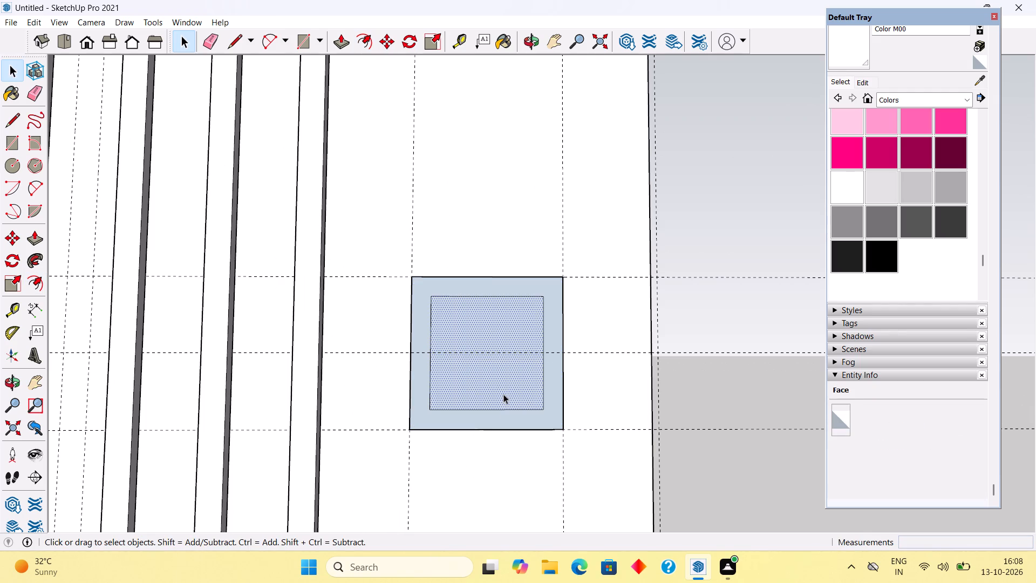
{"action": "key", "text": "Delete"}
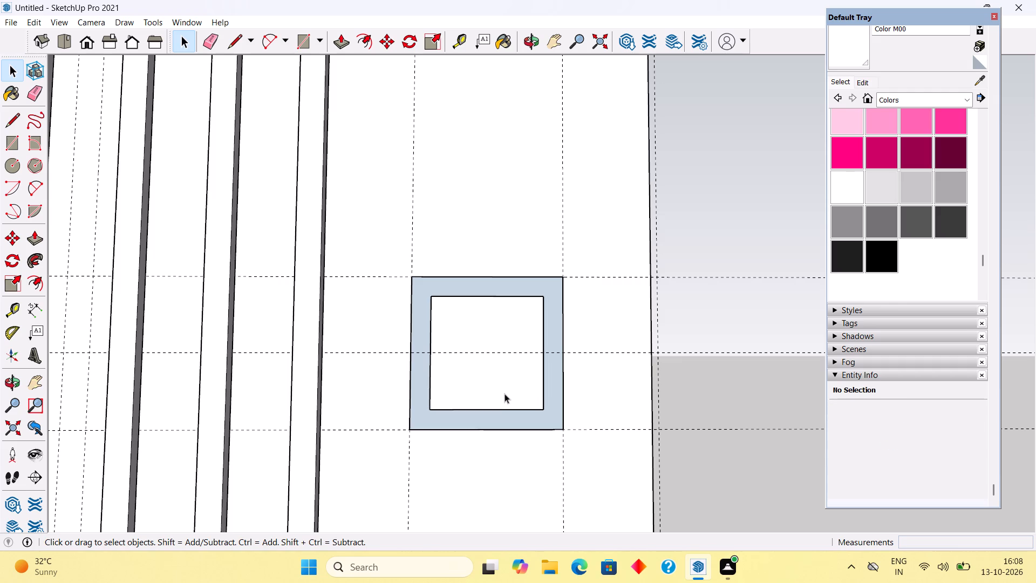
Undo the deletion of the square's inner face.
{"action": "key", "text": "ctrl+z"}
Push/pull the square's inner face by 0.1".
{"action": "left_click", "coordinate": [504, 391]}
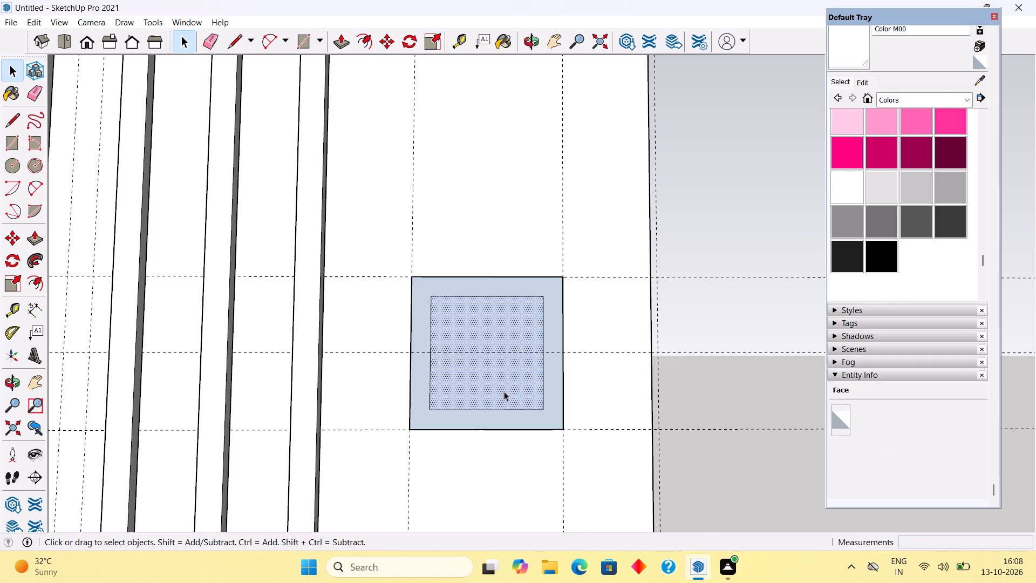
{"action": "key", "text": "p"}
{"action": "left_click", "coordinate": [504, 391]}
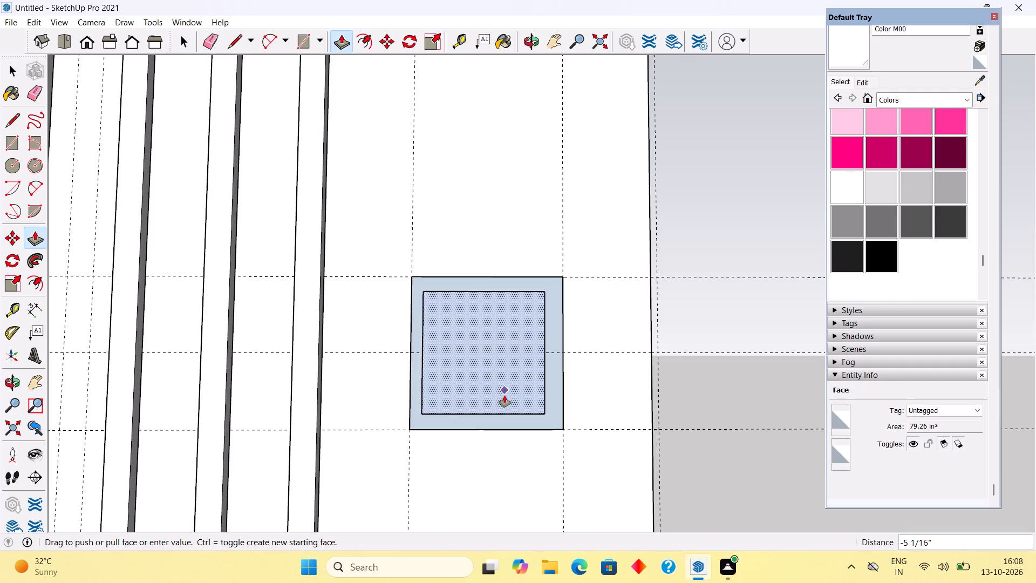
{"action": "type", "text": ".1\""}
{"action": "key", "text": "Return"}
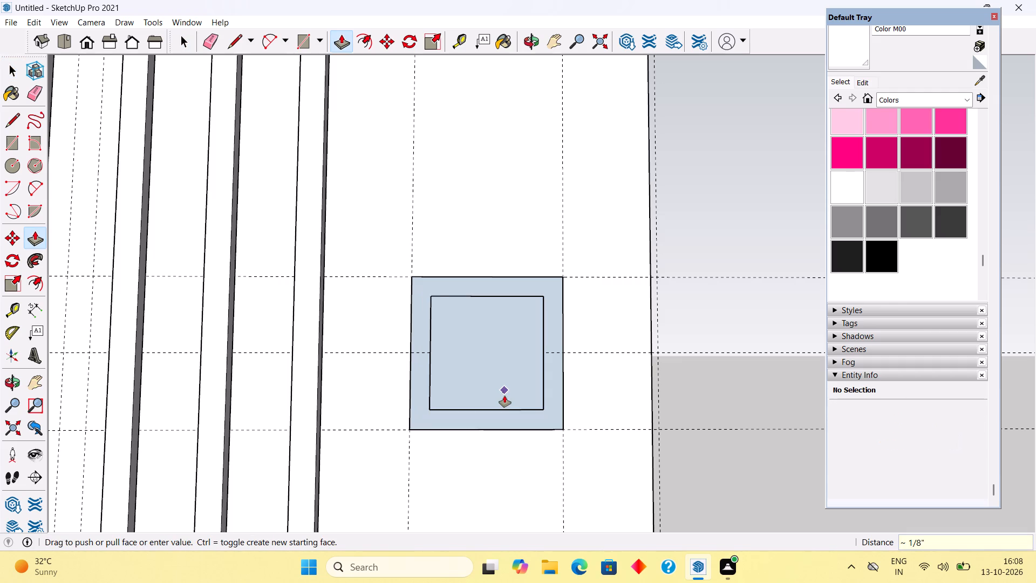
Push/pull the square's border face by about 1/8" to match the inner face.
{"action": "left_click", "coordinate": [467, 415]}
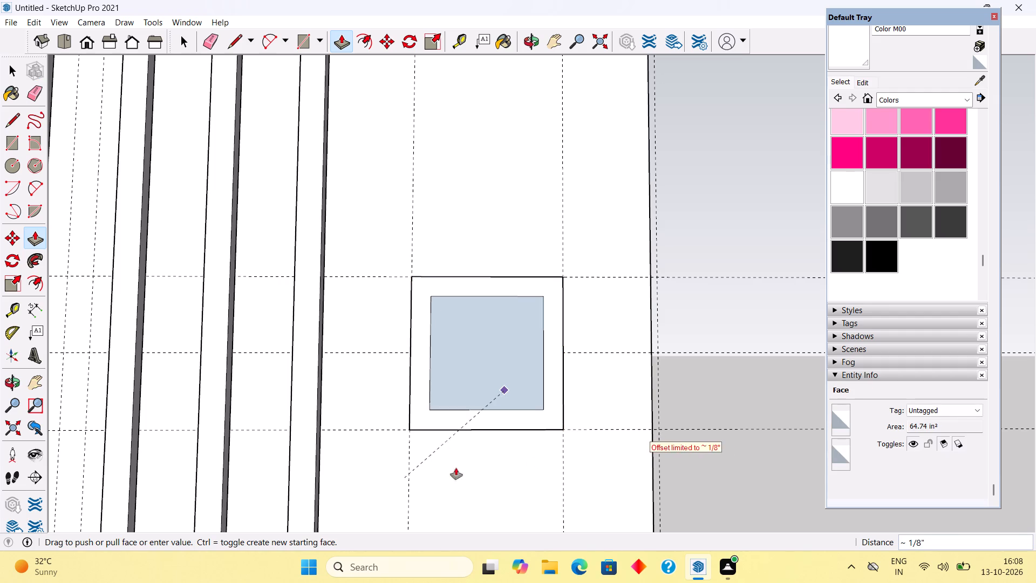
{"action": "left_click", "coordinate": [308, 460]}
Extrude the square's border face outward 3" to form a raised frame around the inner pane.
{"action": "middle_click_drag", "start_coordinate": [503, 464], "coordinate": [798, 502]}
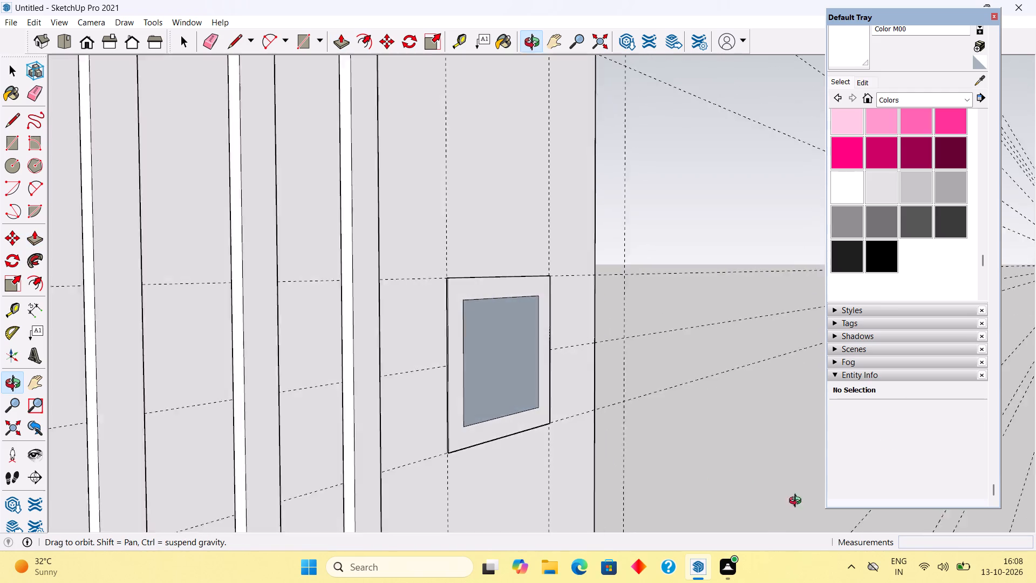
{"action": "middle_click_drag", "start_coordinate": [798, 502], "coordinate": [608, 532]}
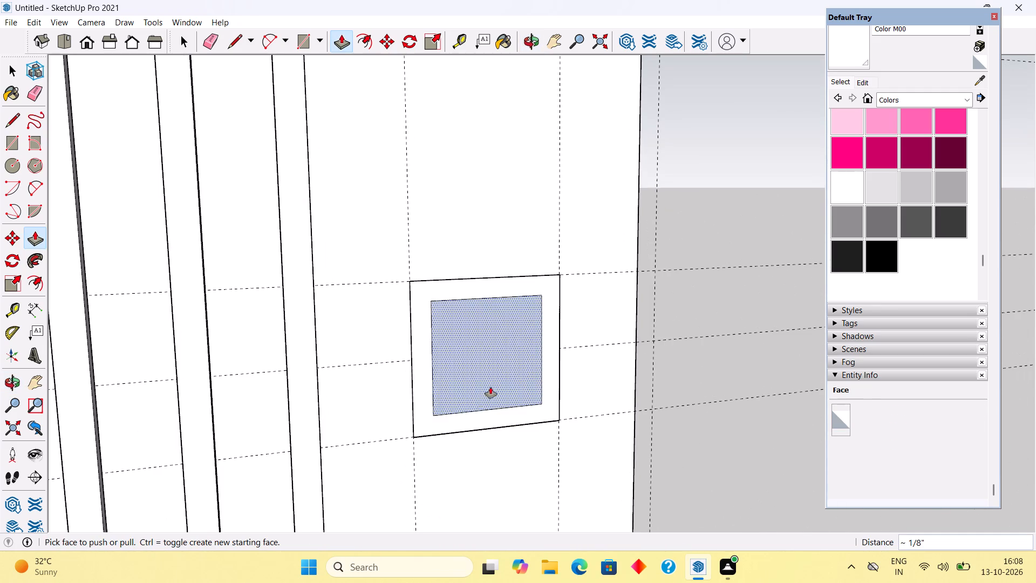
{"action": "left_click", "coordinate": [427, 426]}
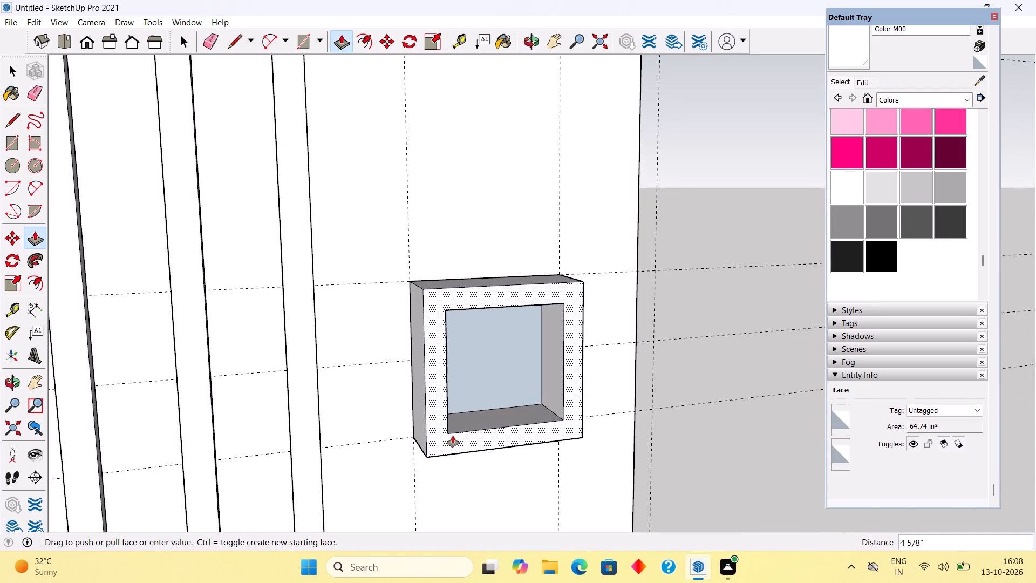
{"action": "type", "text": "3\""}
{"action": "key", "text": "Return"}
Make a group of the whole raised square frame and its inner pane.
{"action": "key", "text": "space"}
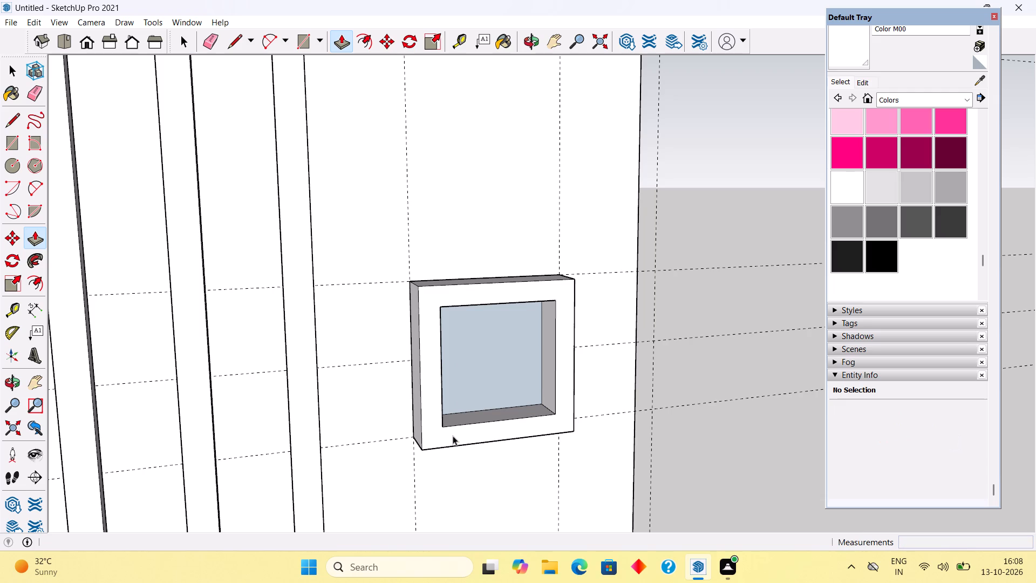
{"action": "triple_click", "coordinate": [453, 436]}
{"action": "right_click", "coordinate": [453, 436]}
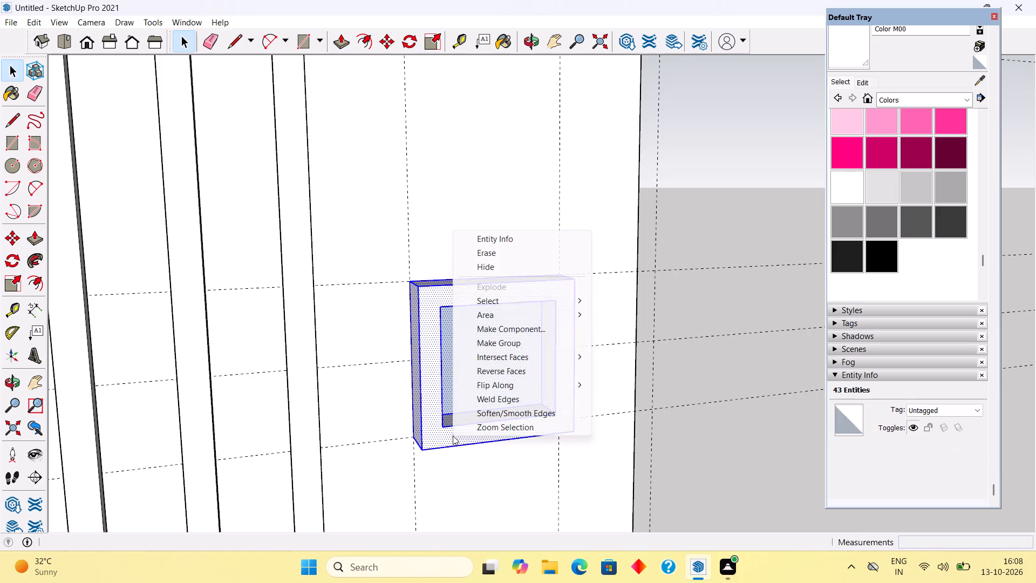
{"action": "left_click", "coordinate": [496, 345]}
Copy the square frame group 1.5' straight down along the vertical guides on the upper-storey panel.
{"action": "scroll", "coordinate": [496, 345], "scroll_direction": "down", "scroll_amount": 7}
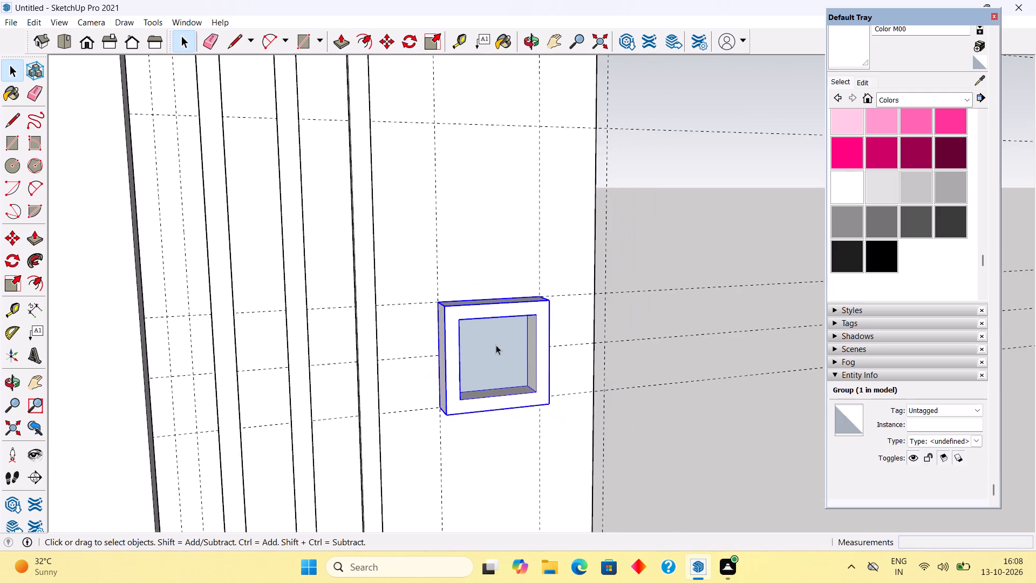
{"action": "scroll", "coordinate": [496, 345], "scroll_direction": "down", "scroll_amount": 7}
{"action": "middle_click_drag", "start_coordinate": [464, 440], "coordinate": [393, 404]}
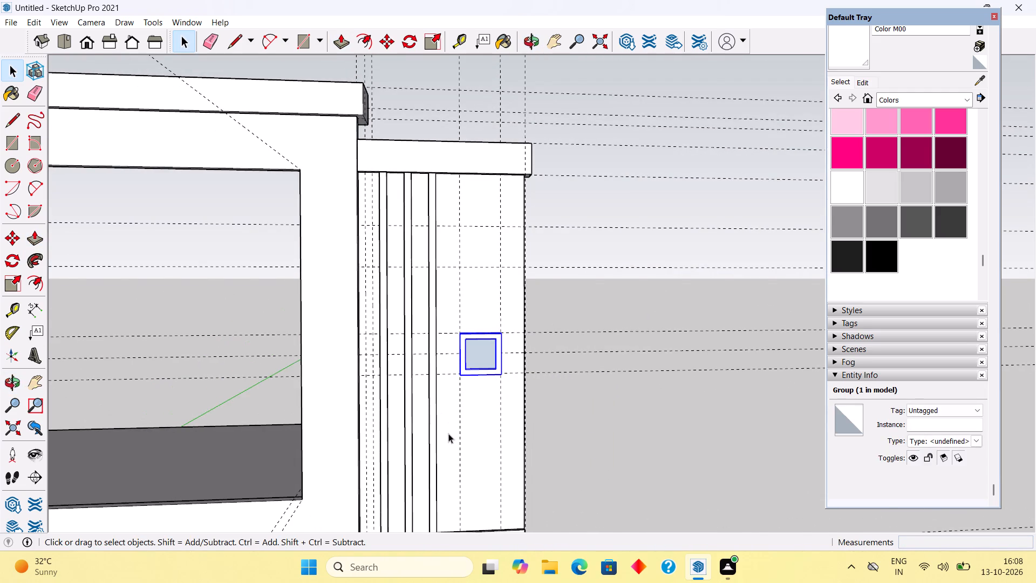
{"action": "scroll", "coordinate": [448, 433], "scroll_direction": "down", "scroll_amount": 2}
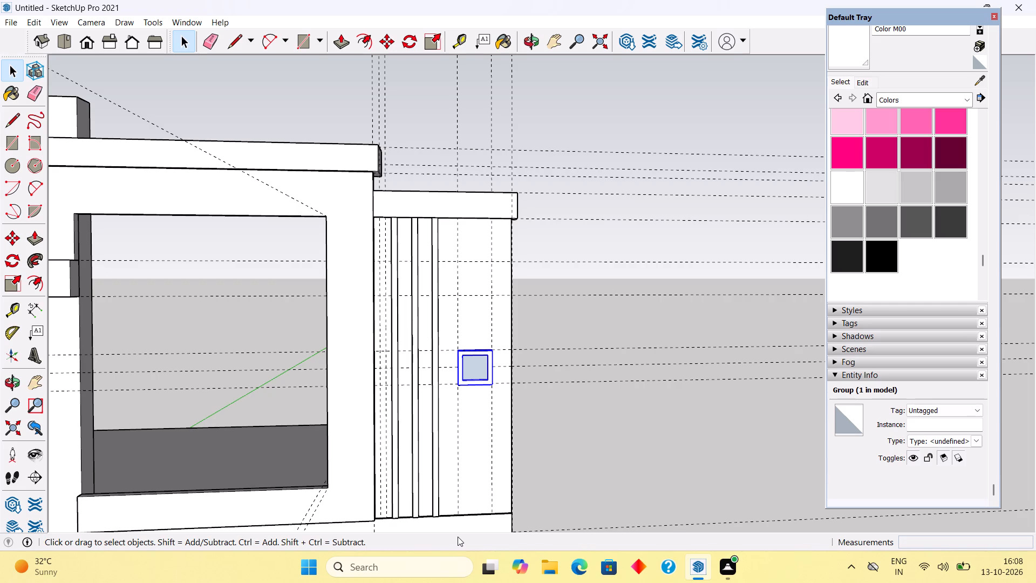
{"action": "scroll", "coordinate": [460, 439], "scroll_direction": "down", "scroll_amount": 4}
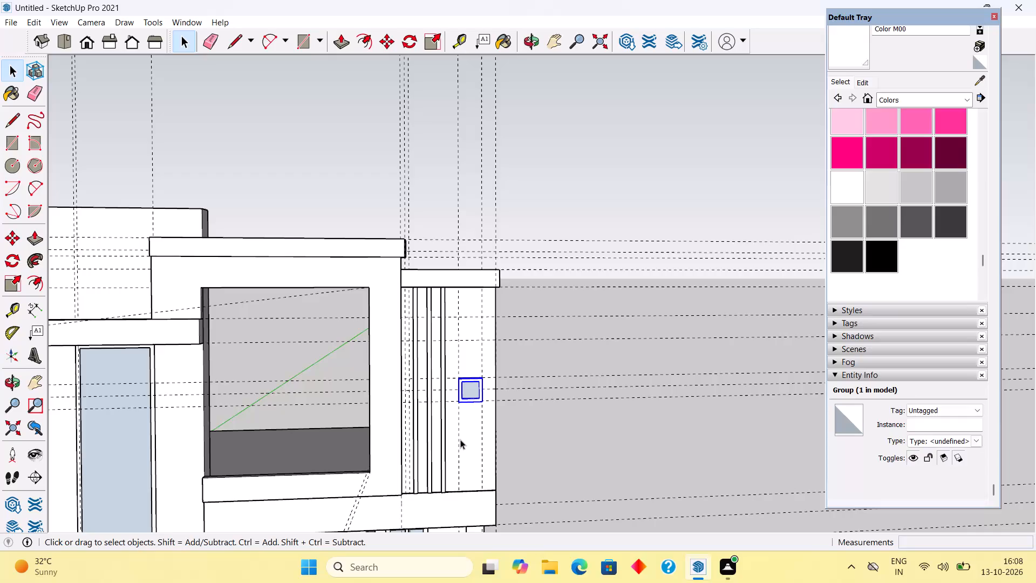
{"action": "scroll", "coordinate": [480, 397], "scroll_direction": "up", "scroll_amount": 3}
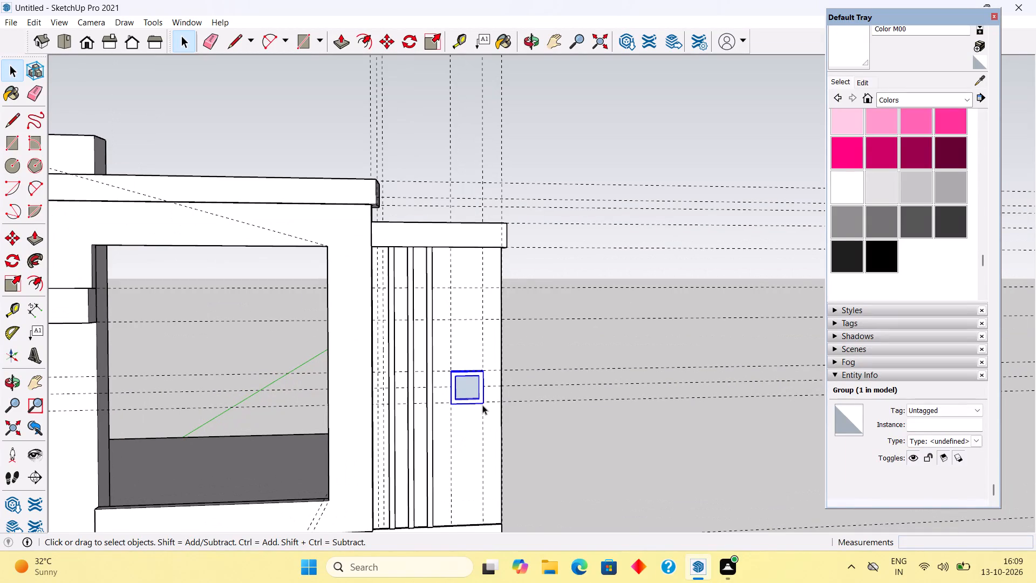
{"action": "key", "text": "m"}
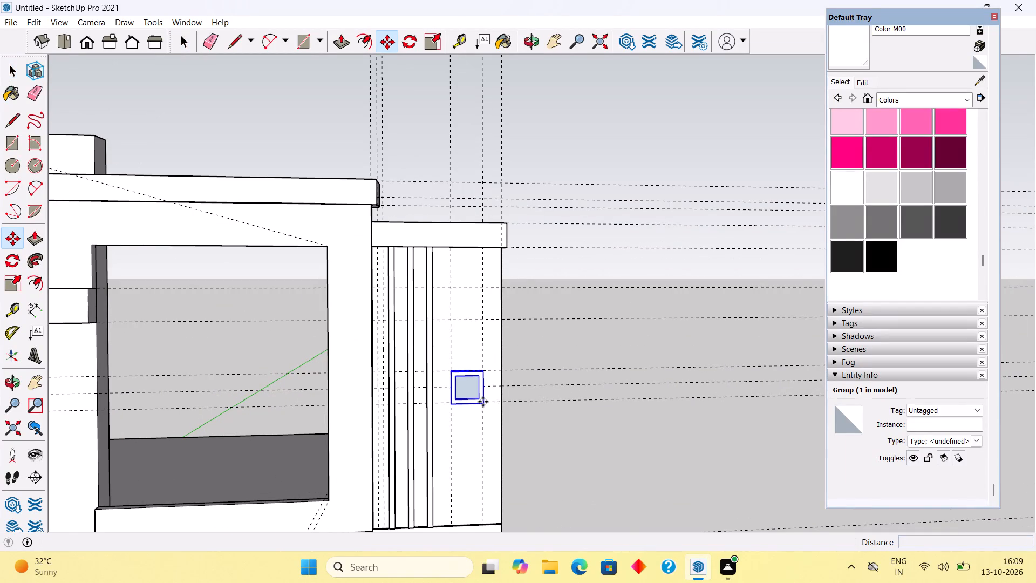
{"action": "left_click", "coordinate": [475, 405]}
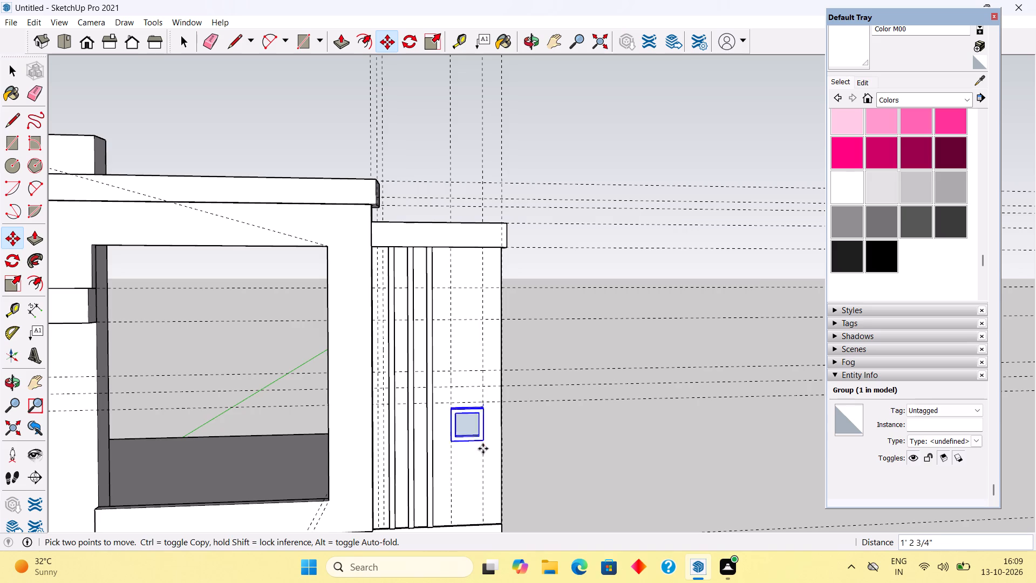
{"action": "scroll", "coordinate": [484, 450], "scroll_direction": "up", "scroll_amount": 2}
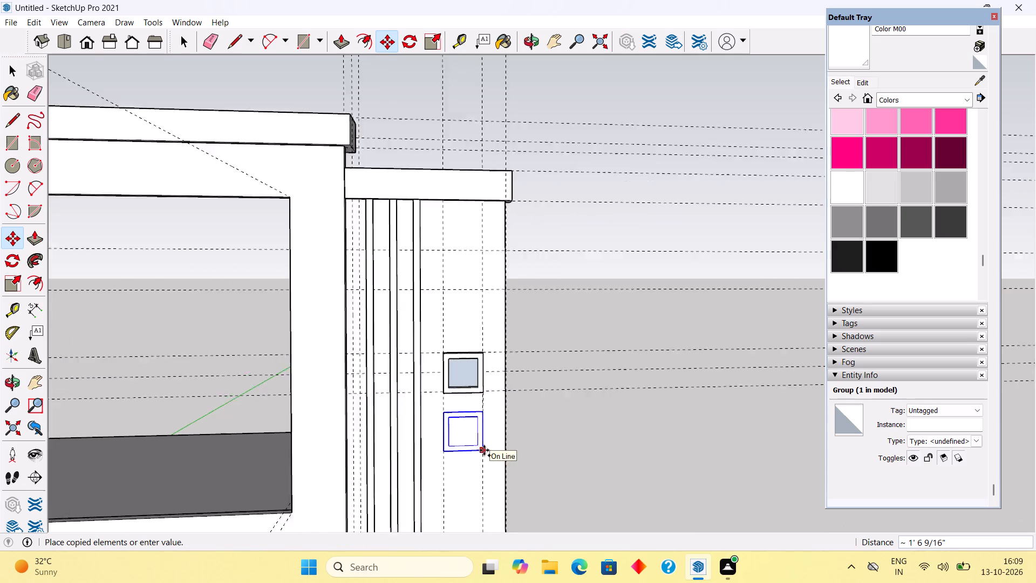
{"action": "scroll", "coordinate": [484, 450], "scroll_direction": "up", "scroll_amount": 14}
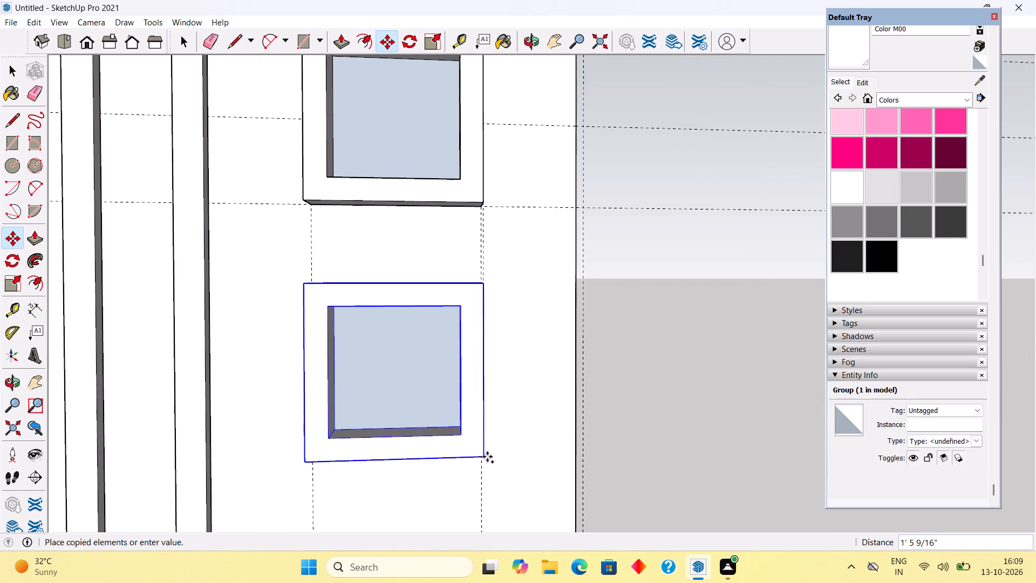
{"action": "scroll", "coordinate": [487, 457], "scroll_direction": "down", "scroll_amount": 7}
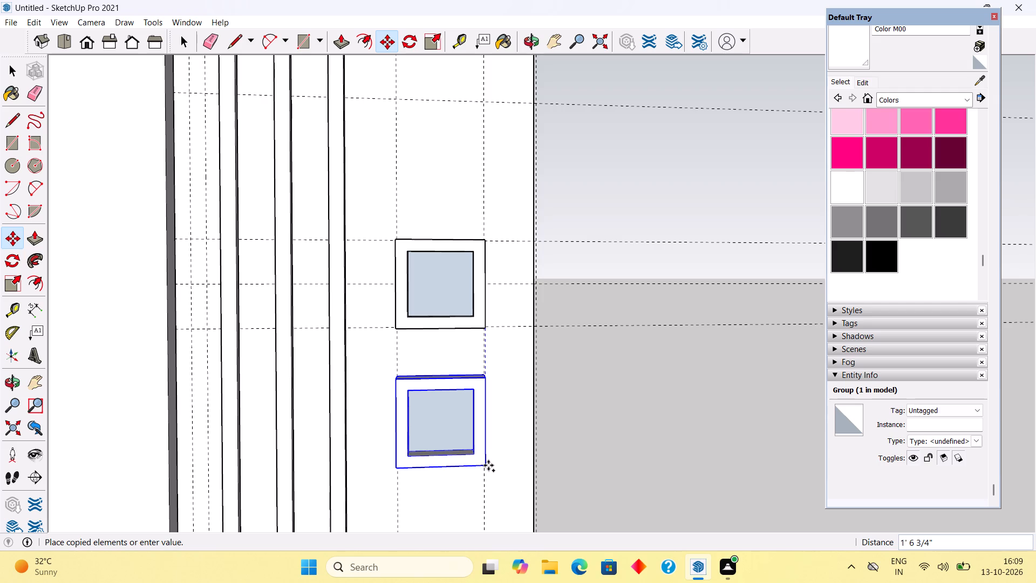
{"action": "type", "text": "1.5'"}
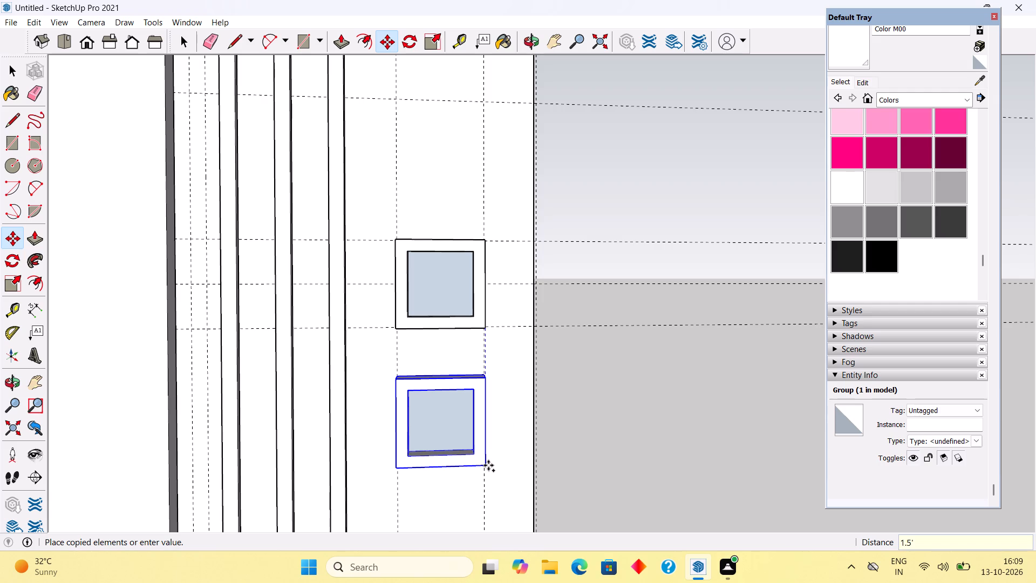
{"action": "key", "text": "Return"}
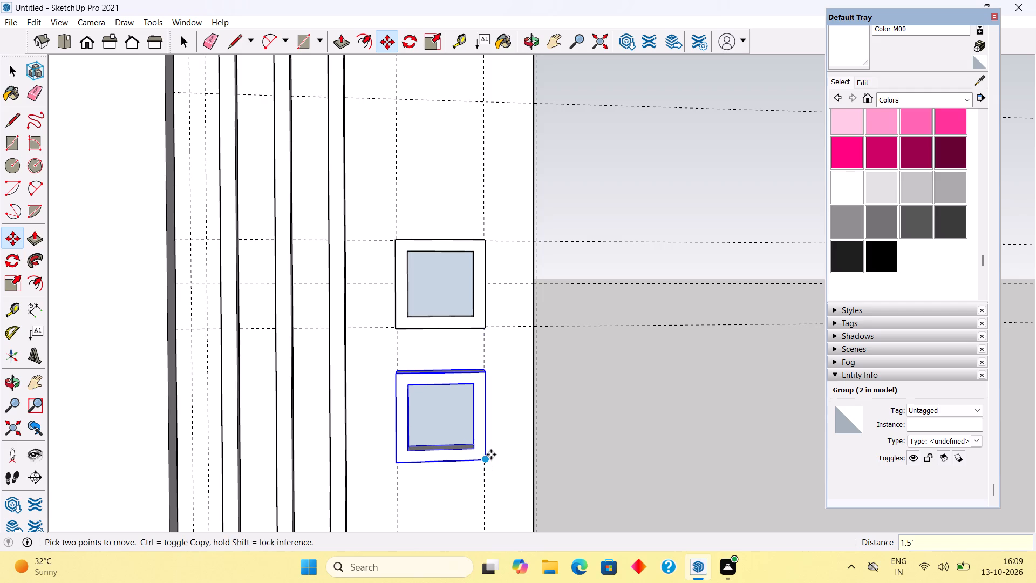
{"action": "key", "text": "space"}
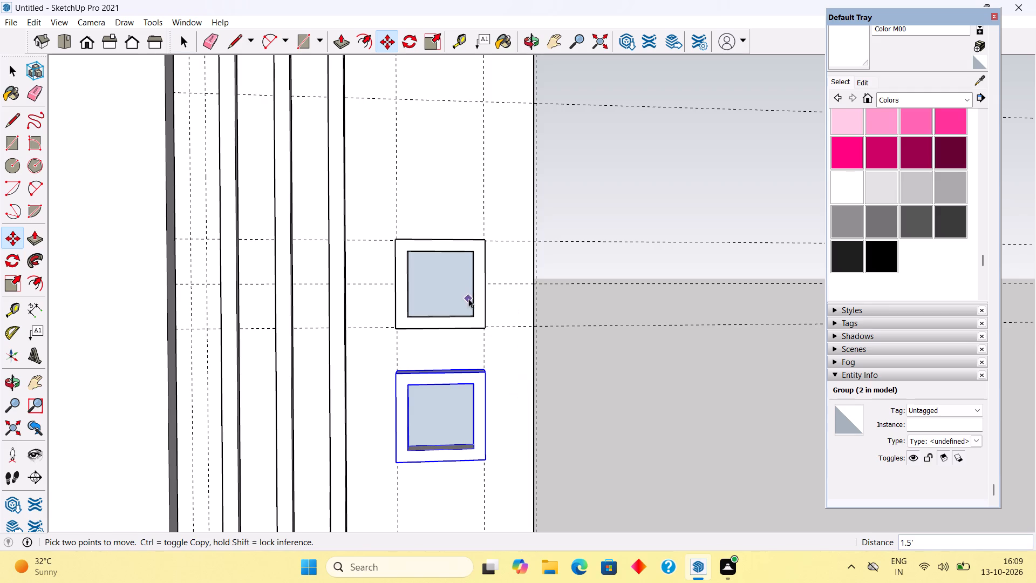
Copy the original square frame group 1.5' straight up along the vertical guides on the panel.
{"action": "left_click", "coordinate": [481, 293]}
{"action": "scroll", "coordinate": [483, 239], "scroll_direction": "up", "scroll_amount": 9}
{"action": "middle_click_drag", "start_coordinate": [486, 219], "coordinate": [464, 243]}
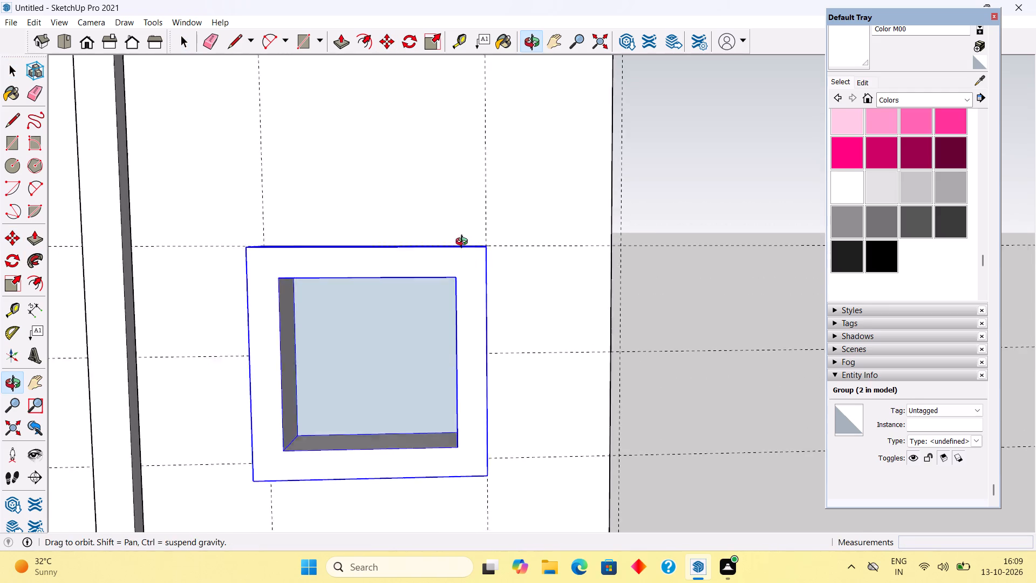
{"action": "middle_click_drag", "start_coordinate": [464, 243], "coordinate": [282, 345]}
{"action": "scroll", "coordinate": [444, 218], "scroll_direction": "down", "scroll_amount": 2}
{"action": "key", "text": "m"}
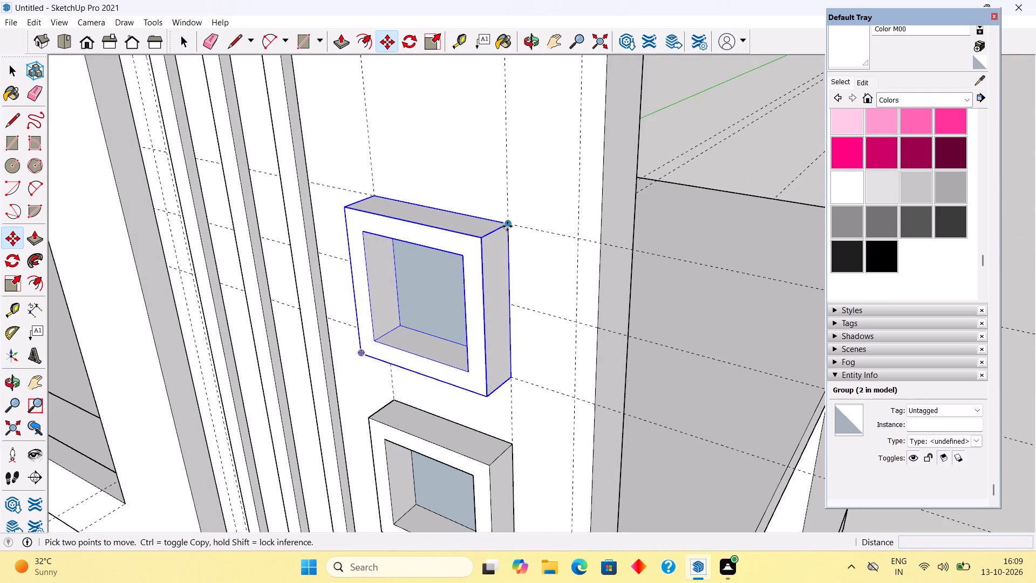
{"action": "left_click", "coordinate": [510, 223]}
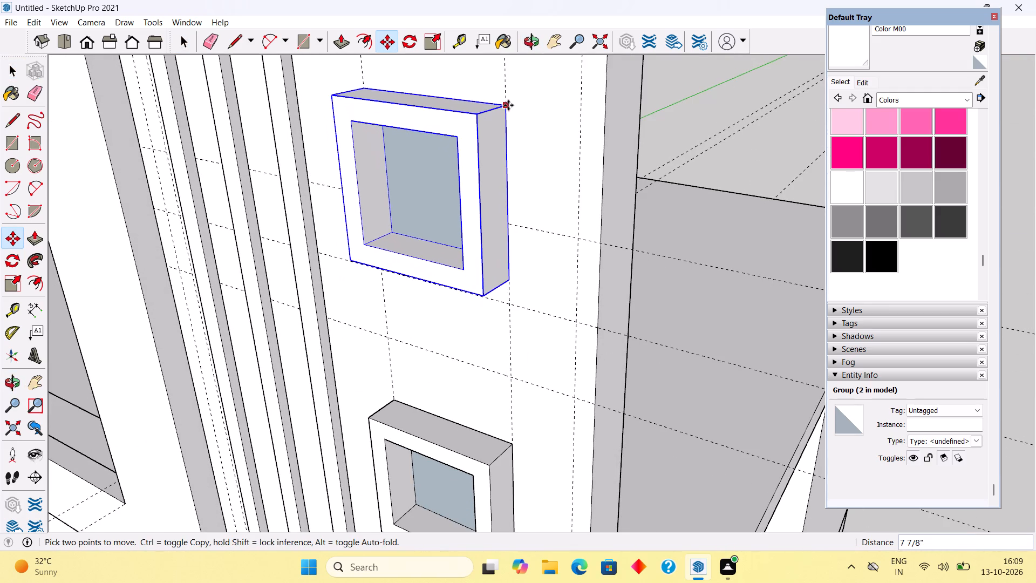
{"action": "scroll", "coordinate": [503, 67], "scroll_direction": "down", "scroll_amount": 8}
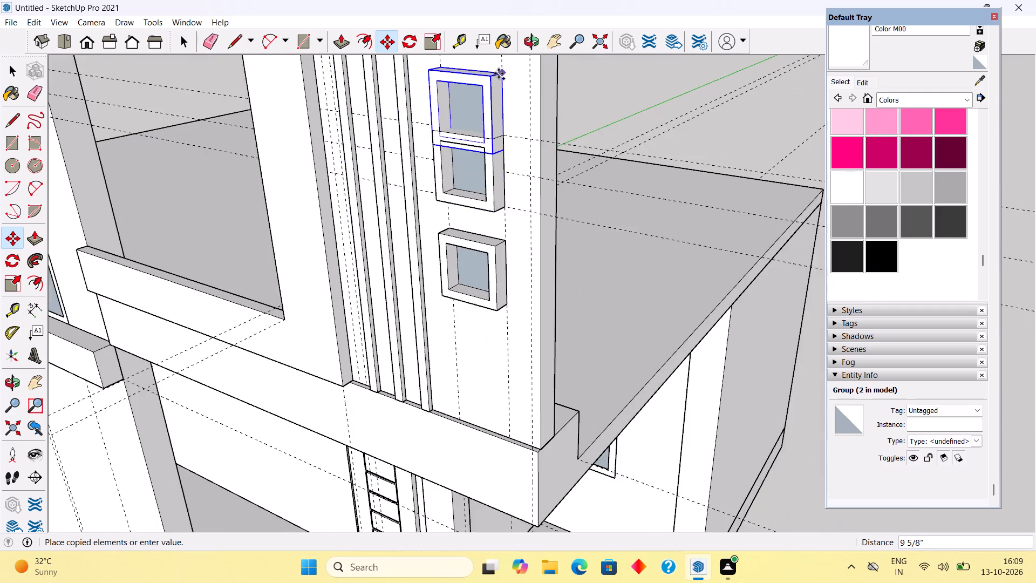
{"action": "scroll", "coordinate": [499, 73], "scroll_direction": "down", "scroll_amount": 20}
{"action": "scroll", "coordinate": [499, 73], "scroll_direction": "down", "scroll_amount": 8}
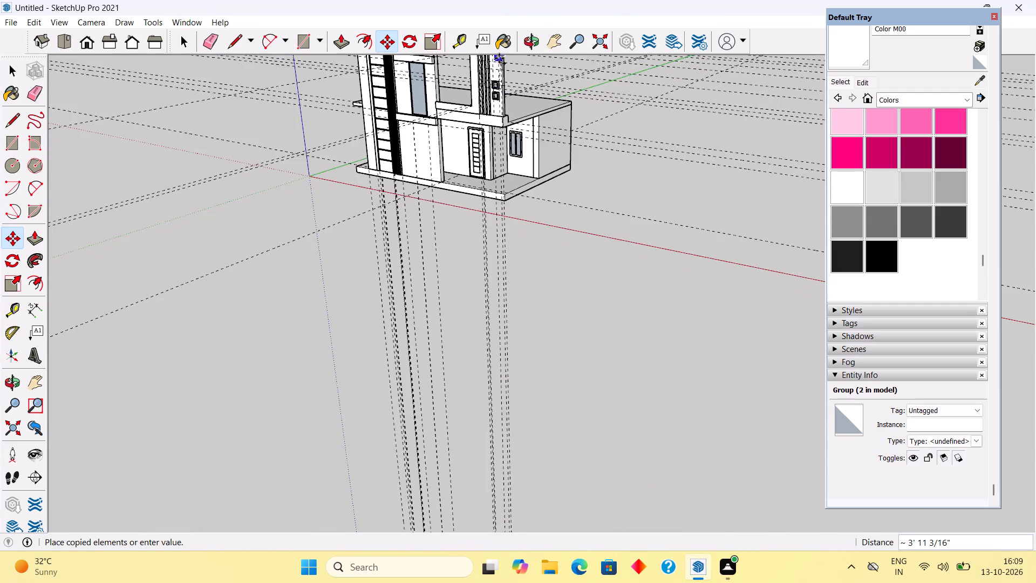
{"action": "scroll", "coordinate": [499, 58], "scroll_direction": "up", "scroll_amount": 20}
{"action": "scroll", "coordinate": [499, 58], "scroll_direction": "up", "scroll_amount": 2}
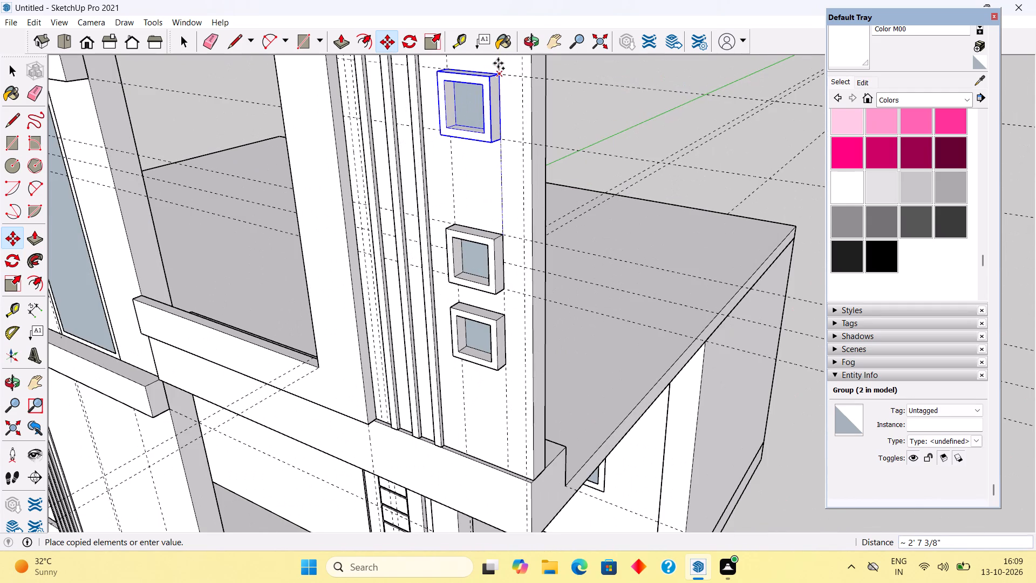
{"action": "type", "text": "1.5'"}
{"action": "key", "text": "Return"}
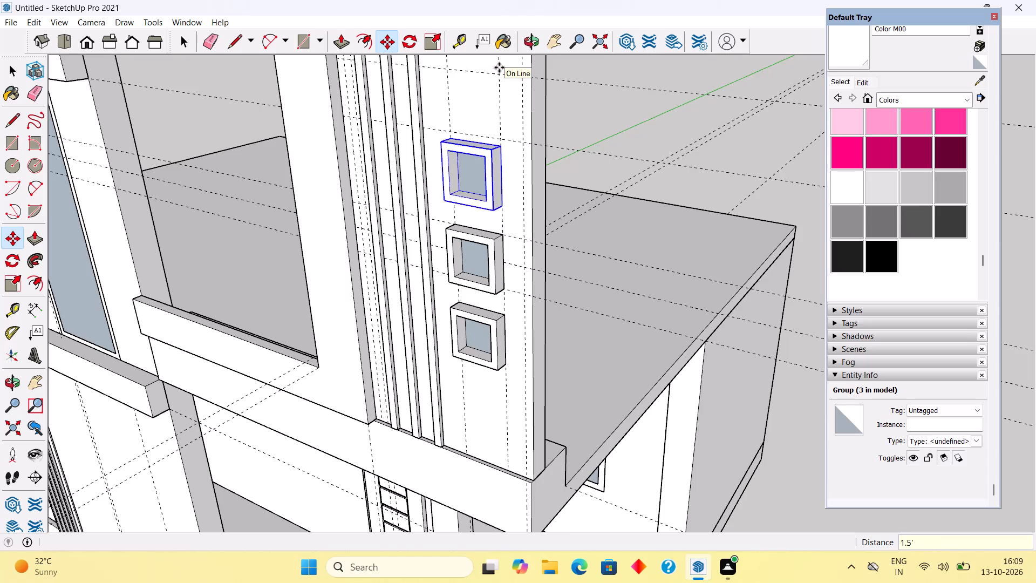
{"action": "key", "text": "space"}
Examine the three square frames on the striped panel and the surrounding front elevation from several angles.
{"action": "scroll", "coordinate": [500, 84], "scroll_direction": "down", "scroll_amount": 19}
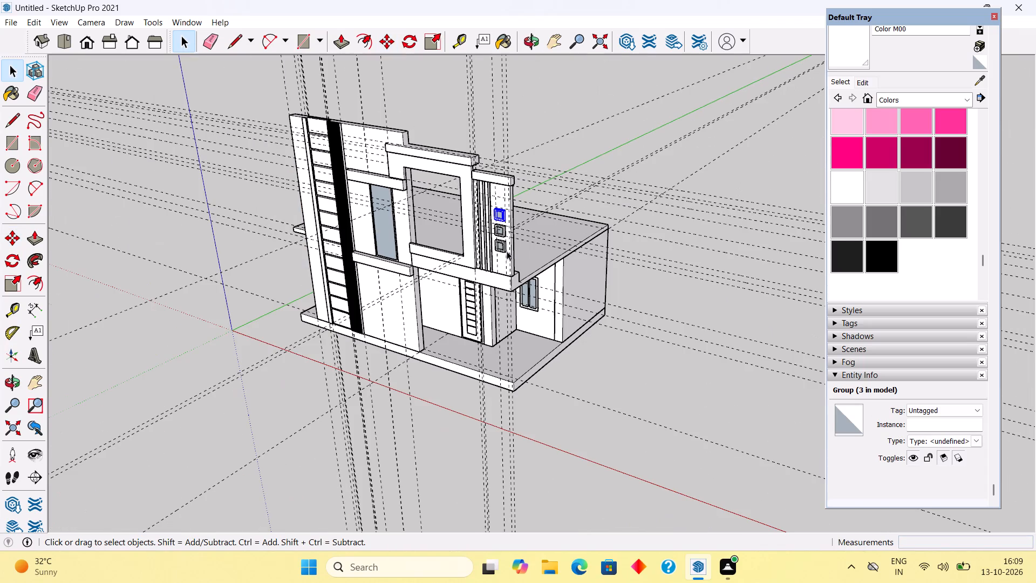
{"action": "left_click", "coordinate": [613, 403]}
{"action": "middle_click_drag", "start_coordinate": [436, 335], "coordinate": [649, 247]}
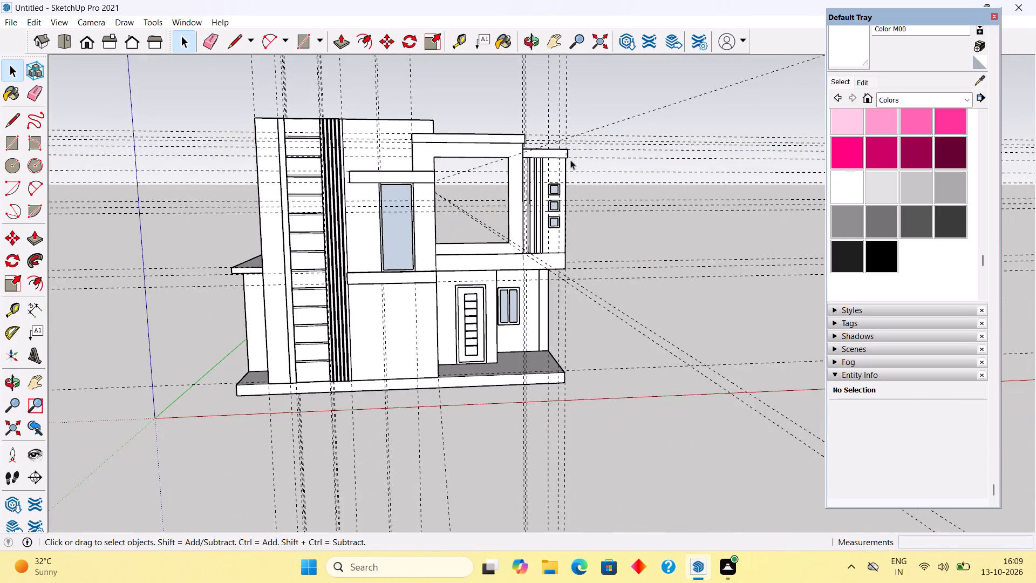
{"action": "scroll", "coordinate": [567, 151], "scroll_direction": "up", "scroll_amount": 5}
{"action": "scroll", "coordinate": [540, 196], "scroll_direction": "up", "scroll_amount": 5}
{"action": "scroll", "coordinate": [546, 254], "scroll_direction": "up", "scroll_amount": 5}
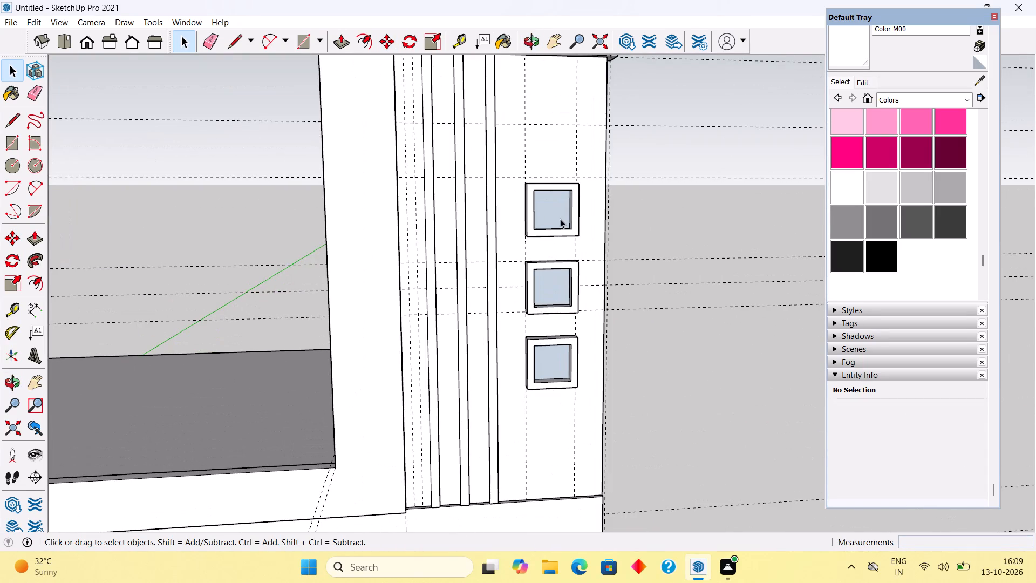
{"action": "left_click", "coordinate": [560, 219]}
{"action": "left_click", "coordinate": [653, 234]}
{"action": "middle_click_drag", "start_coordinate": [644, 236], "coordinate": [639, 255]}
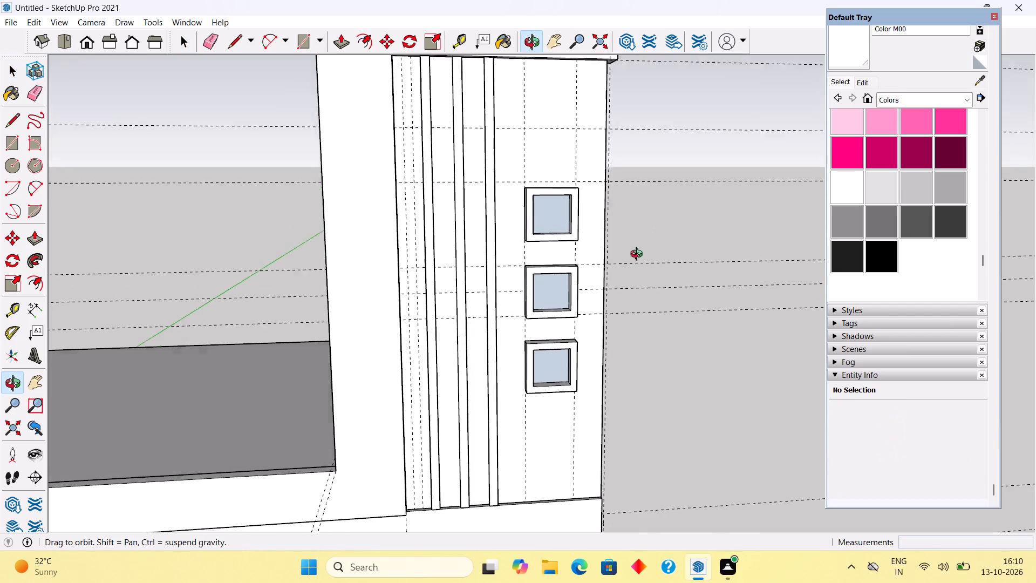
{"action": "middle_click_drag", "start_coordinate": [639, 255], "coordinate": [619, 276]}
{"action": "scroll", "coordinate": [622, 275], "scroll_direction": "down", "scroll_amount": 2}
{"action": "middle_click_drag", "start_coordinate": [350, 421], "coordinate": [360, 471]}
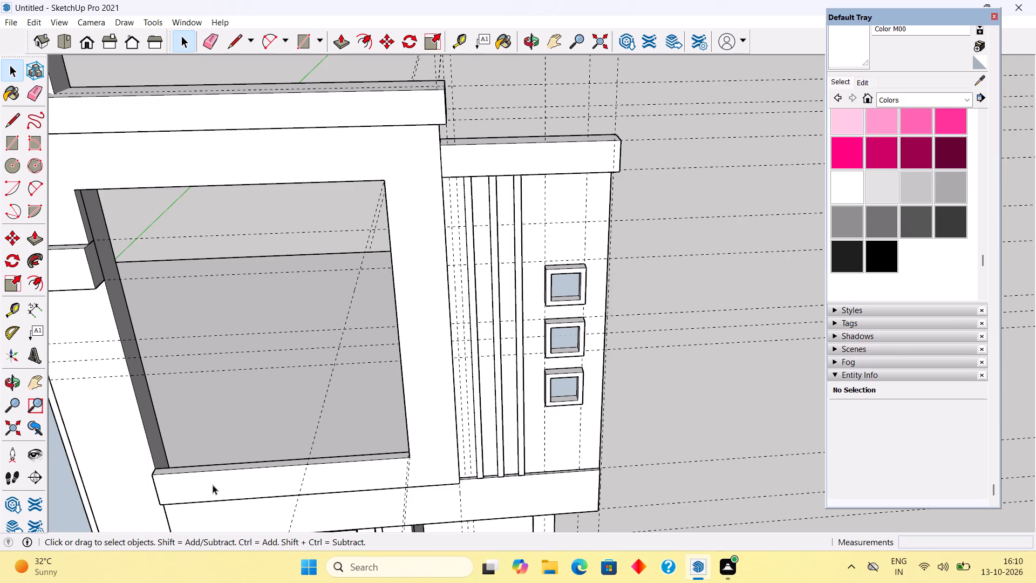
Push/Pull the rear face of the large upper-storey opening frame backward to line up with the adjoining tall wall's rear edge.
{"action": "scroll", "coordinate": [188, 476], "scroll_direction": "down", "scroll_amount": 3}
{"action": "middle_click_drag", "start_coordinate": [182, 451], "coordinate": [277, 363]}
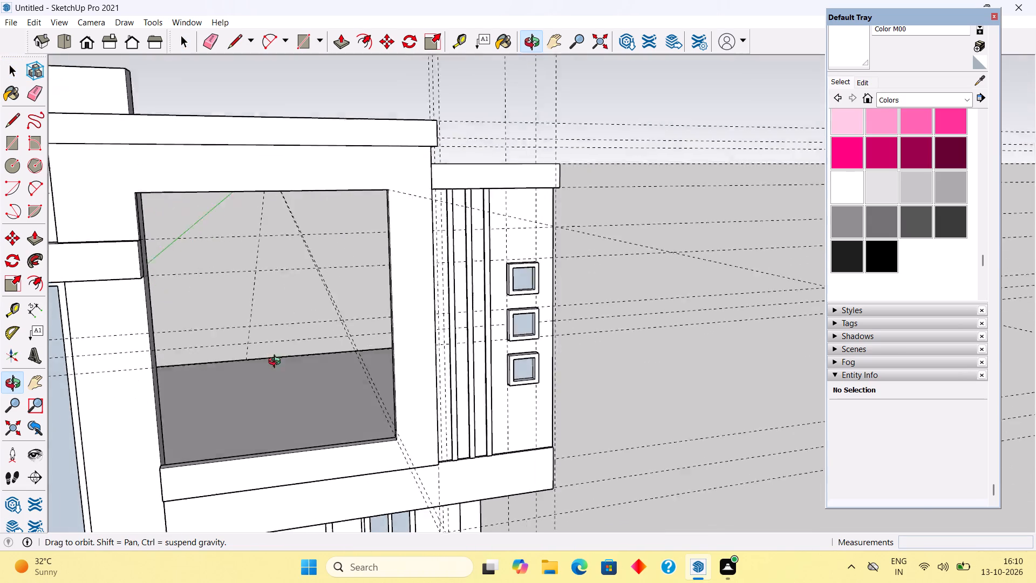
{"action": "middle_click_drag", "start_coordinate": [277, 363], "coordinate": [137, 370]}
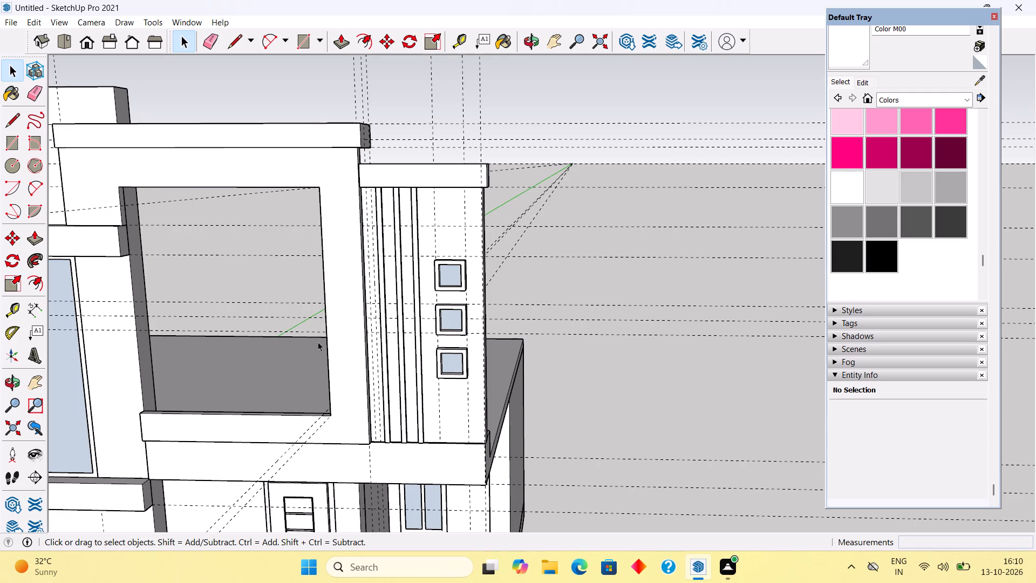
{"action": "middle_click_drag", "start_coordinate": [356, 362], "coordinate": [0, 418]}
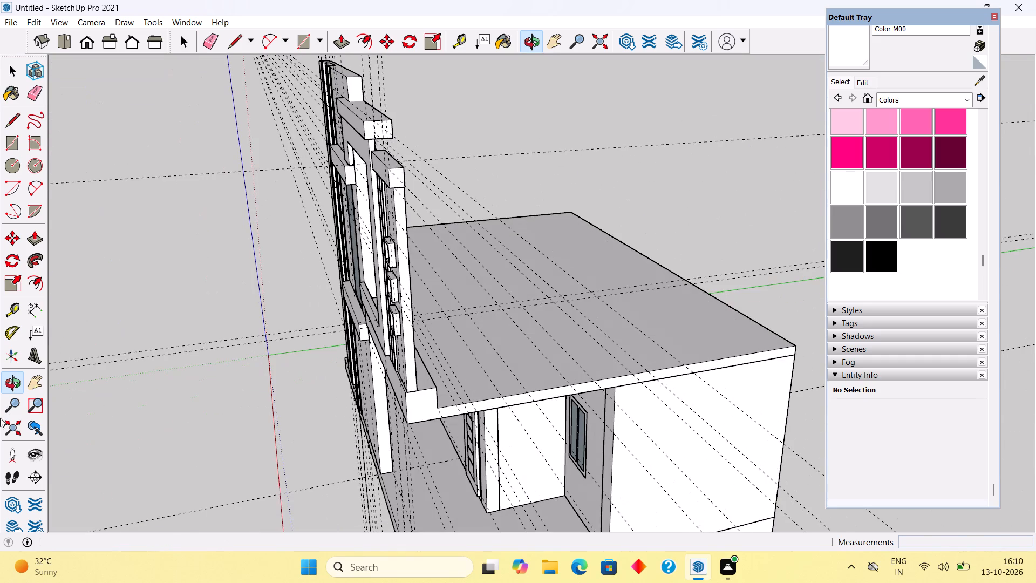
{"action": "middle_click_drag", "start_coordinate": [526, 326], "coordinate": [249, 357]}
{"action": "scroll", "coordinate": [392, 213], "scroll_direction": "up", "scroll_amount": 6}
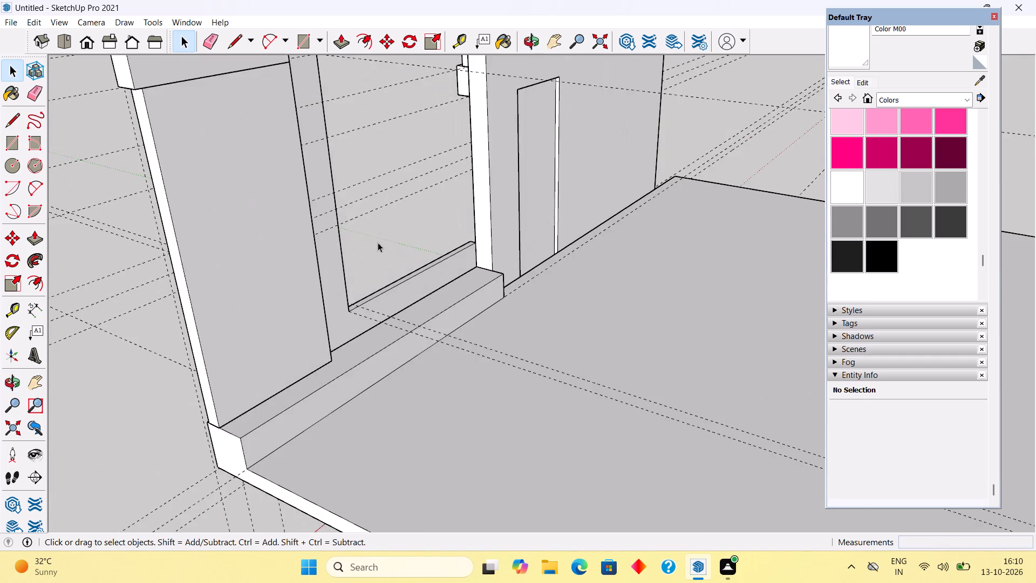
{"action": "scroll", "coordinate": [378, 249], "scroll_direction": "up", "scroll_amount": 5}
{"action": "left_click", "coordinate": [325, 398]}
{"action": "triple_click", "coordinate": [325, 398]}
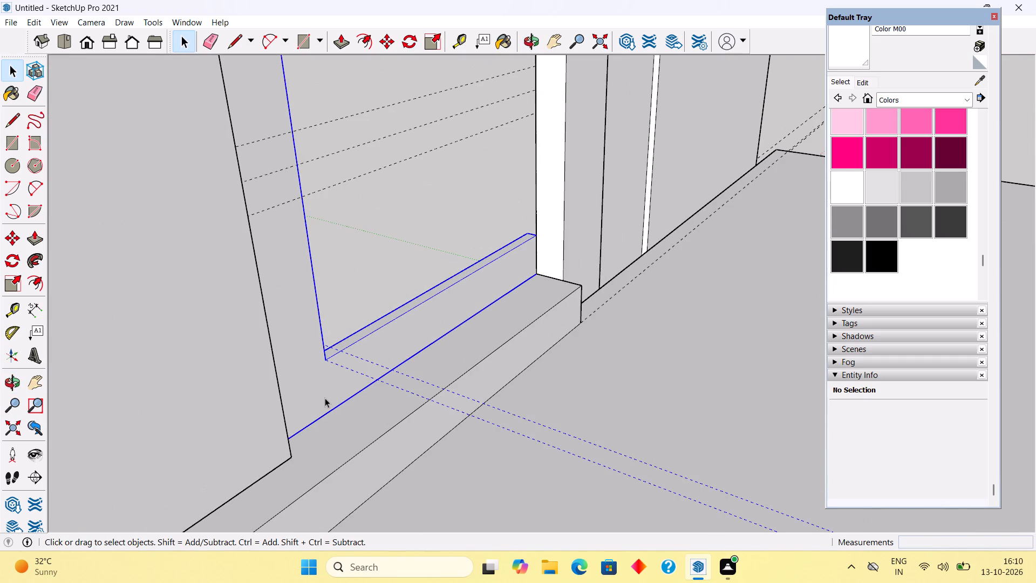
{"action": "key", "text": "p"}
{"action": "left_click", "coordinate": [325, 398]}
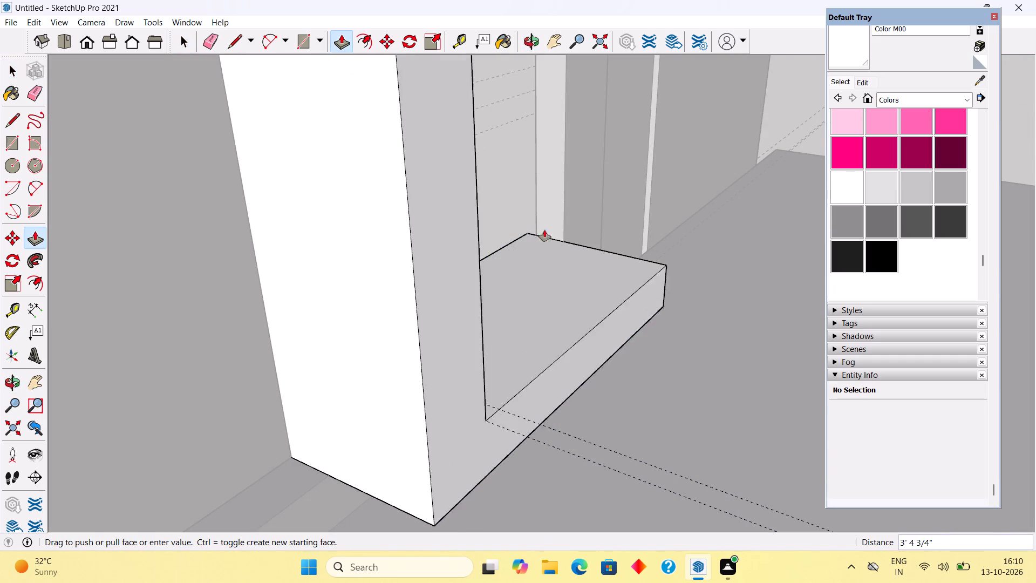
{"action": "left_click", "coordinate": [565, 177]}
{"action": "key", "text": "space"}
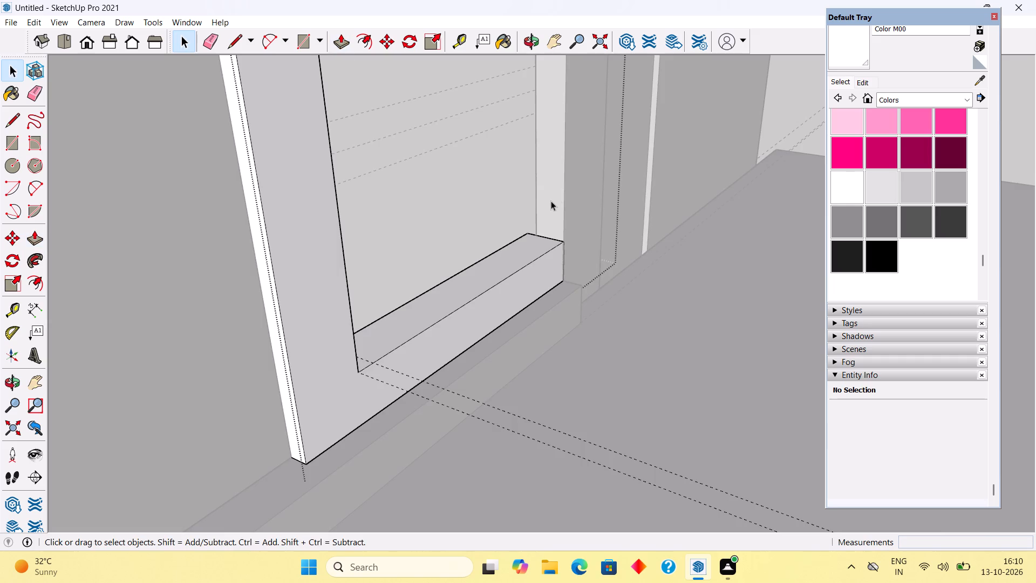
Pull the rear face of the striped upper-storey panel backward 10" to the rear corner of the base beneath it.
{"action": "scroll", "coordinate": [546, 205], "scroll_direction": "down", "scroll_amount": 9}
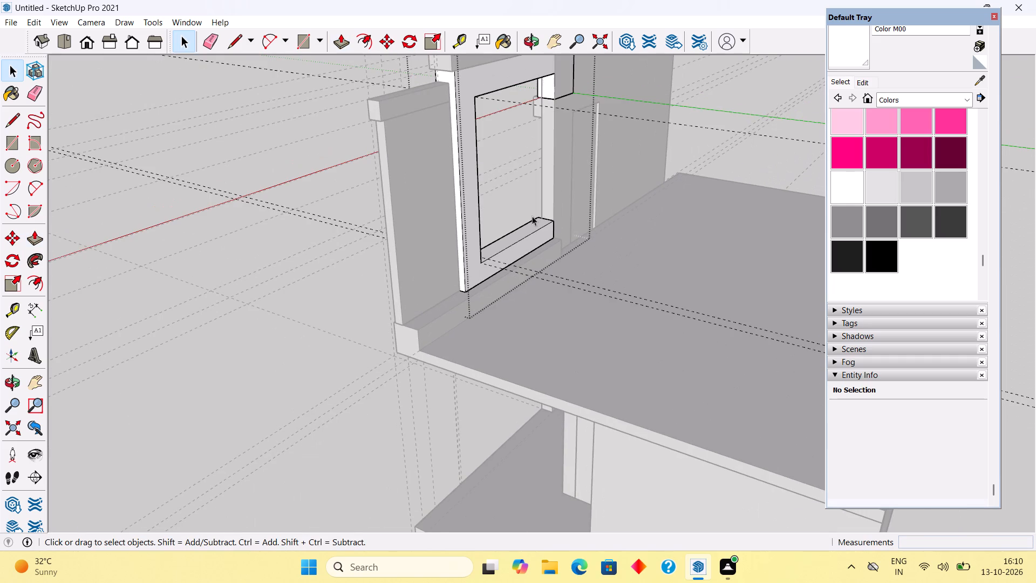
{"action": "middle_click_drag", "start_coordinate": [353, 260], "coordinate": [454, 293]}
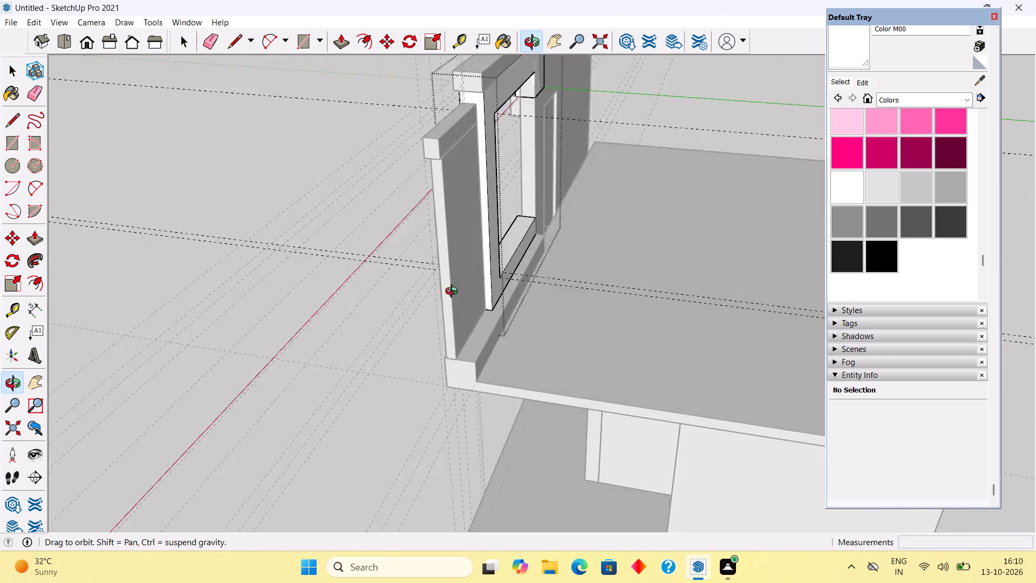
{"action": "middle_click_drag", "start_coordinate": [454, 293], "coordinate": [452, 352]}
{"action": "scroll", "coordinate": [469, 306], "scroll_direction": "up", "scroll_amount": 5}
{"action": "scroll", "coordinate": [471, 304], "scroll_direction": "down", "scroll_amount": 5}
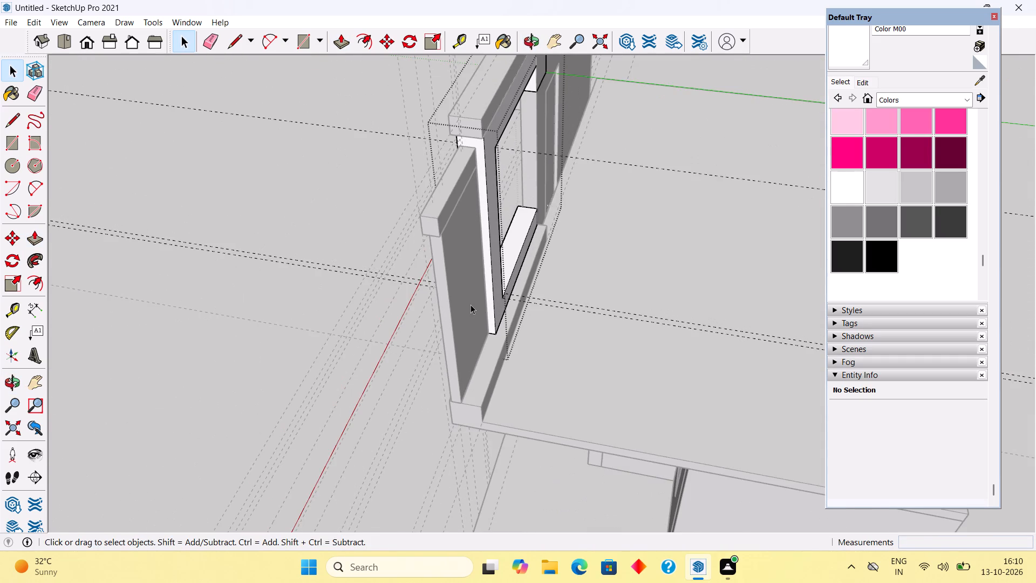
{"action": "triple_click", "coordinate": [471, 304]}
{"action": "scroll", "coordinate": [477, 282], "scroll_direction": "up", "scroll_amount": 2}
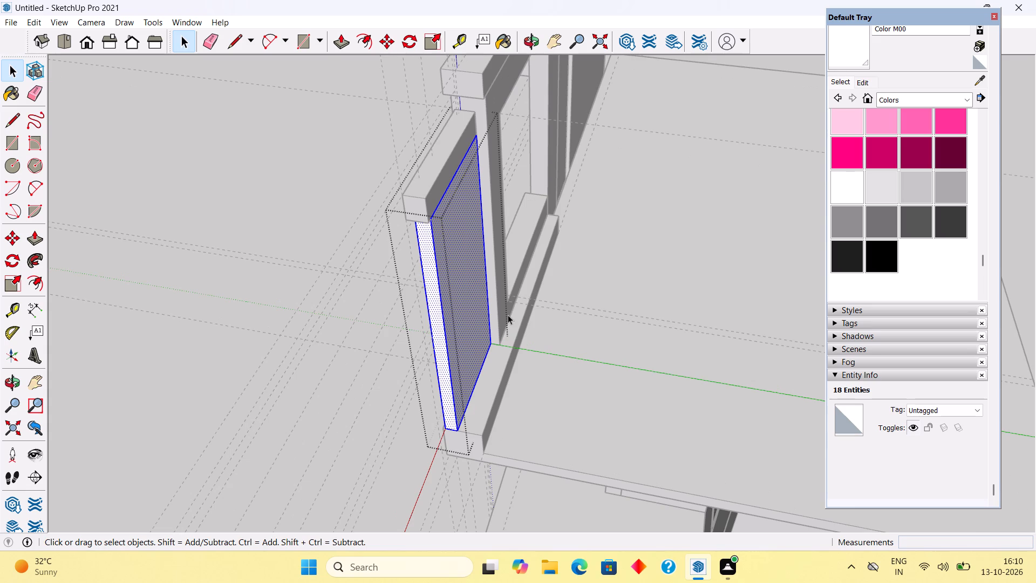
{"action": "key", "text": "p"}
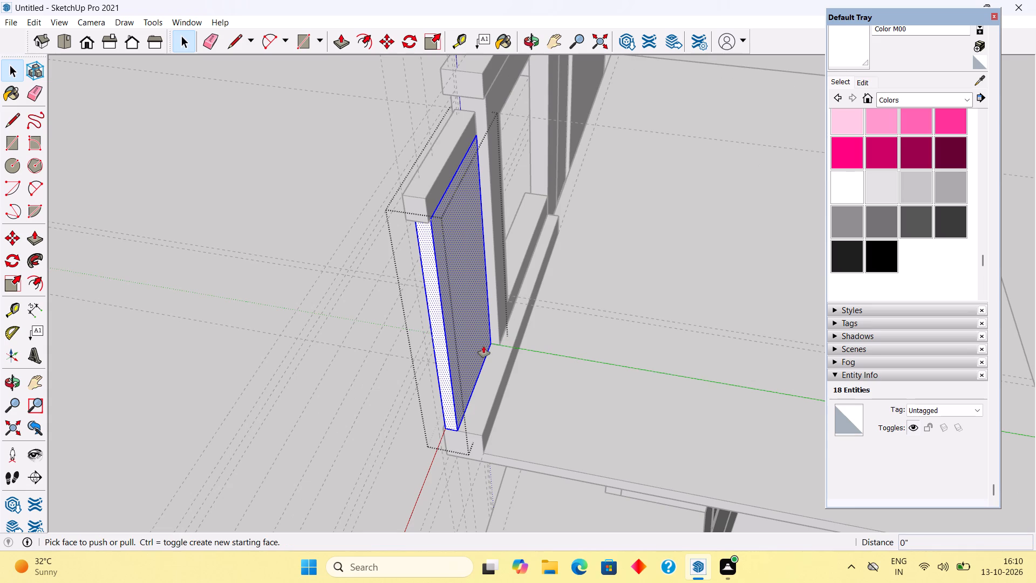
{"action": "left_click", "coordinate": [483, 345]}
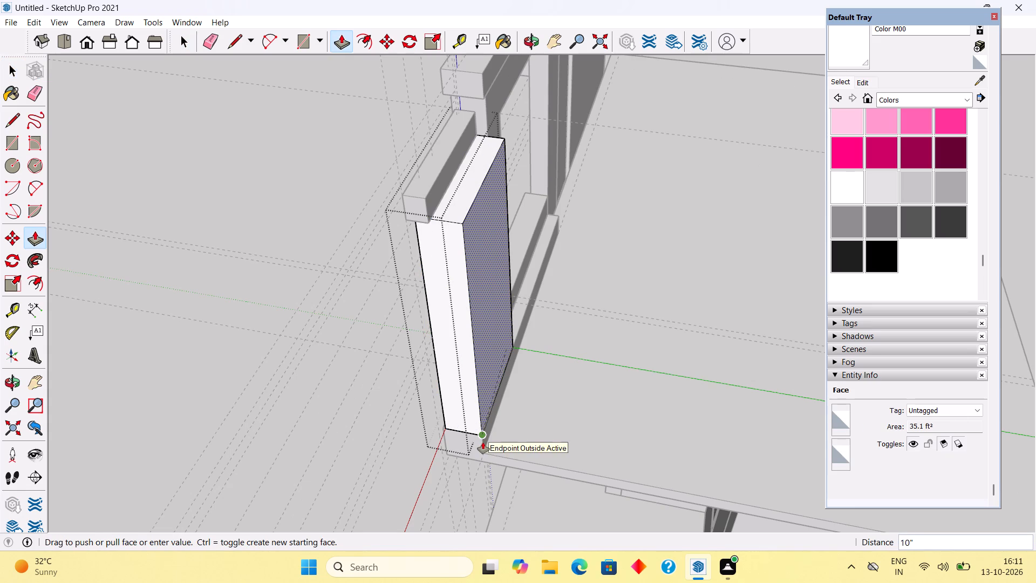
{"action": "left_click", "coordinate": [483, 442]}
{"action": "key", "text": "space"}
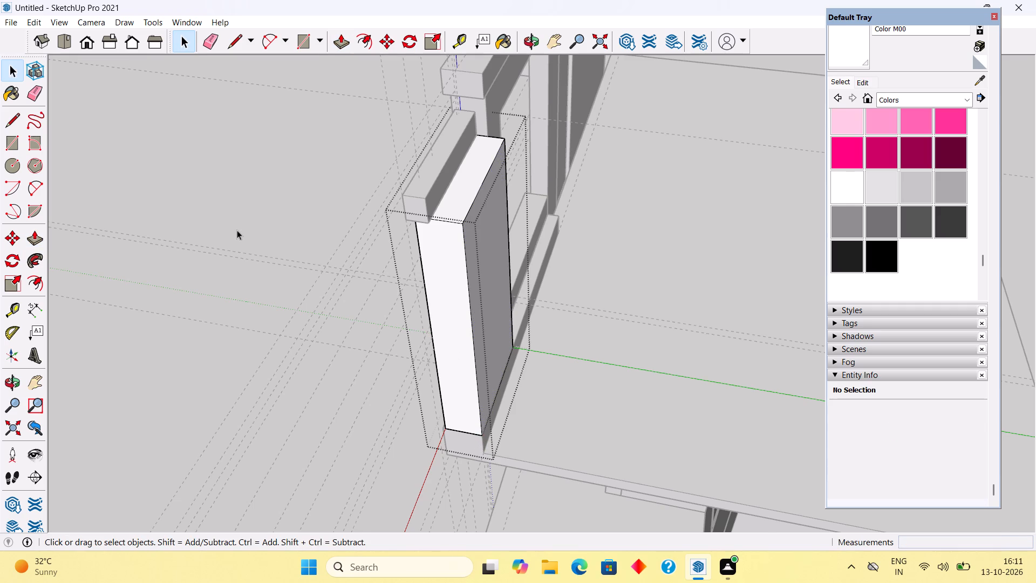
{"action": "left_click", "coordinate": [237, 230]}
Pull the rear face of the cap on the striped panel backward to line up with the thickened panel's rear face.
{"action": "scroll", "coordinate": [423, 177], "scroll_direction": "up", "scroll_amount": 6}
{"action": "triple_click", "coordinate": [430, 185]}
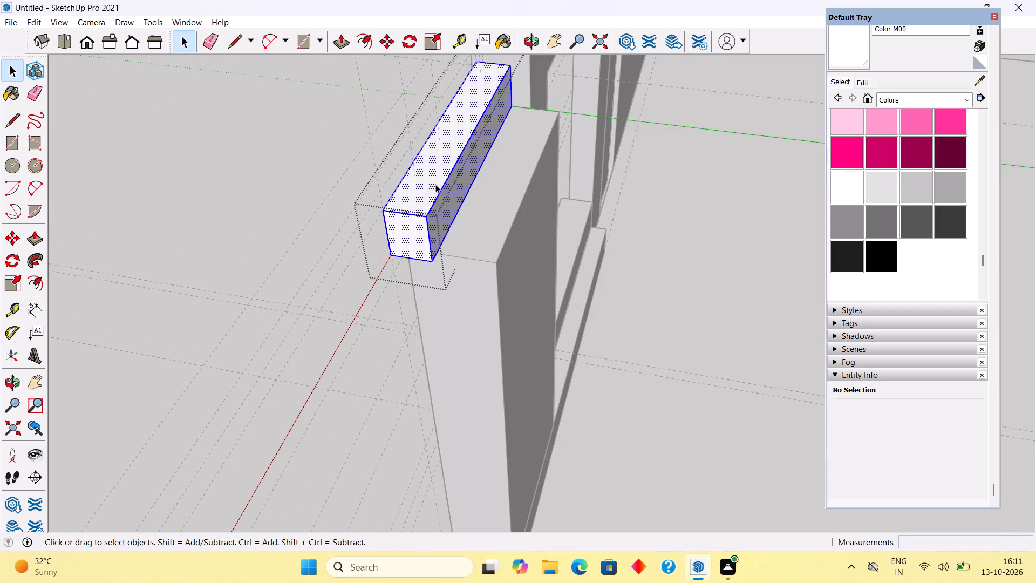
{"action": "key", "text": "p"}
{"action": "left_click", "coordinate": [455, 200]}
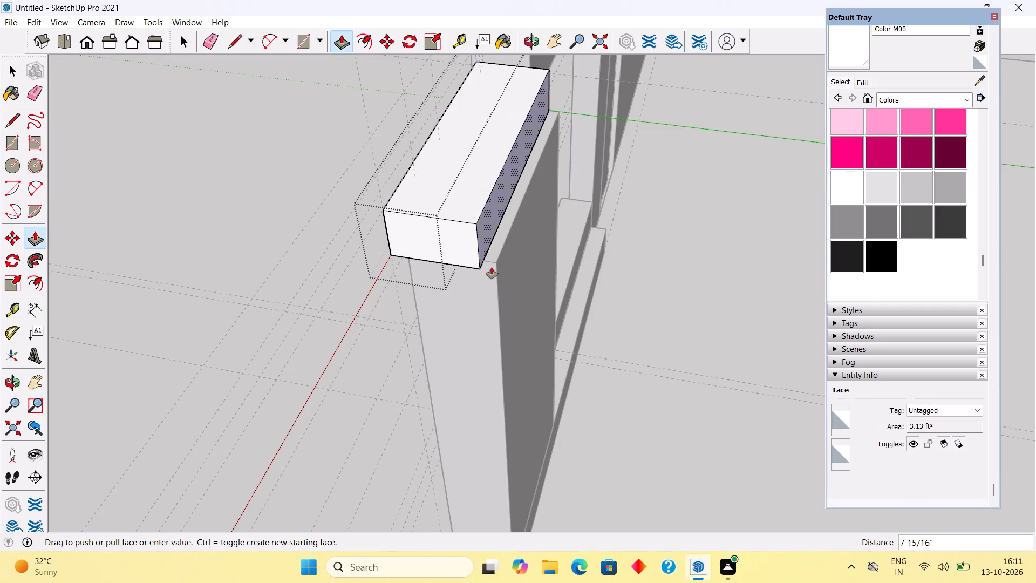
{"action": "left_click", "coordinate": [501, 289]}
{"action": "key", "text": "space"}
{"action": "left_click", "coordinate": [247, 167]}
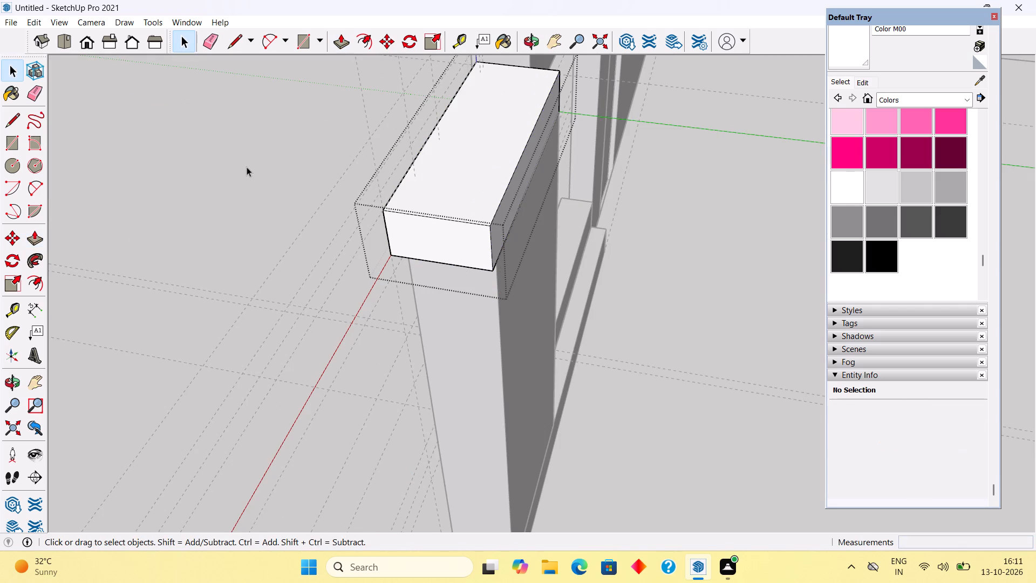
Push the front face of the large upper-storey opening frame back 3" at the edge of the tall wall.
{"action": "scroll", "coordinate": [251, 173], "scroll_direction": "down", "scroll_amount": 5}
{"action": "middle_click_drag", "start_coordinate": [260, 195], "coordinate": [590, 157]}
{"action": "scroll", "coordinate": [264, 197], "scroll_direction": "down", "scroll_amount": 1}
{"action": "scroll", "coordinate": [590, 157], "scroll_direction": "down", "scroll_amount": 4}
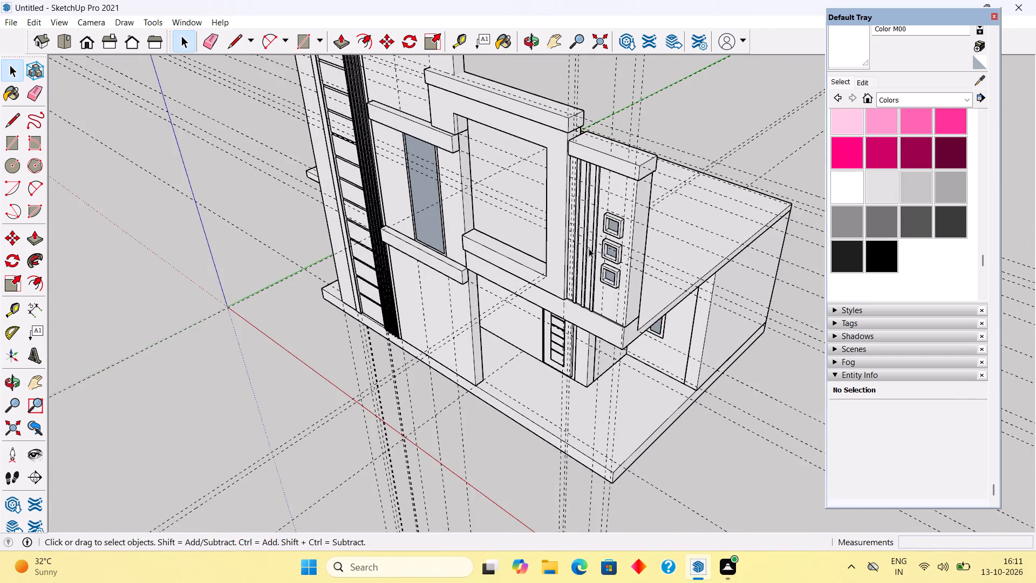
{"action": "middle_click_drag", "start_coordinate": [610, 281], "coordinate": [688, 211]}
{"action": "scroll", "coordinate": [688, 211], "scroll_direction": "down", "scroll_amount": 4}
{"action": "scroll", "coordinate": [682, 80], "scroll_direction": "up", "scroll_amount": 6}
{"action": "middle_click_drag", "start_coordinate": [571, 280], "coordinate": [722, 214]}
{"action": "scroll", "coordinate": [495, 287], "scroll_direction": "up", "scroll_amount": 6}
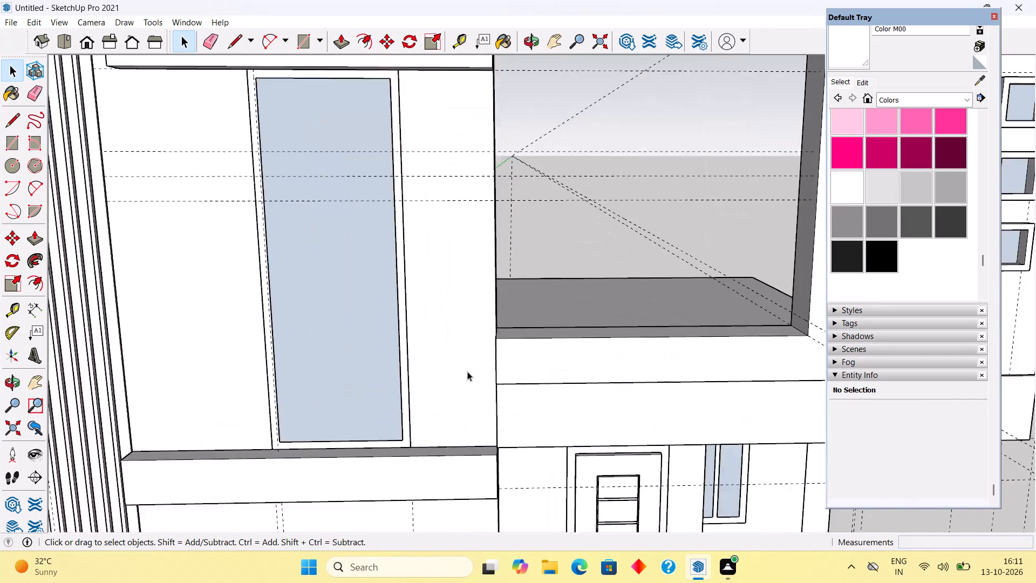
{"action": "scroll", "coordinate": [467, 371], "scroll_direction": "up", "scroll_amount": 4}
{"action": "middle_click_drag", "start_coordinate": [522, 360], "coordinate": [560, 419]}
{"action": "scroll", "coordinate": [560, 419], "scroll_direction": "down", "scroll_amount": 9}
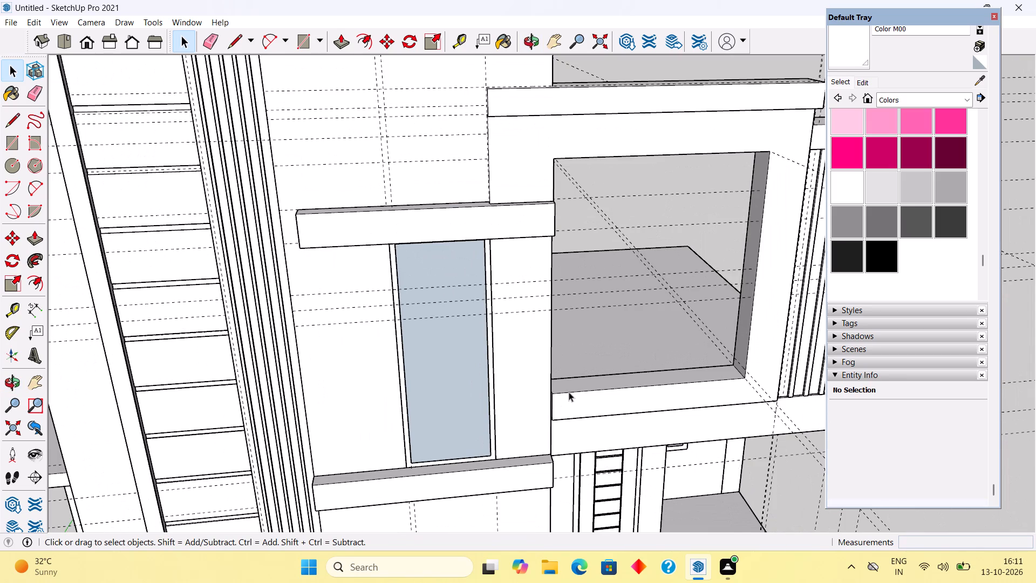
{"action": "triple_click", "coordinate": [569, 392]}
{"action": "scroll", "coordinate": [571, 406], "scroll_direction": "up", "scroll_amount": 5}
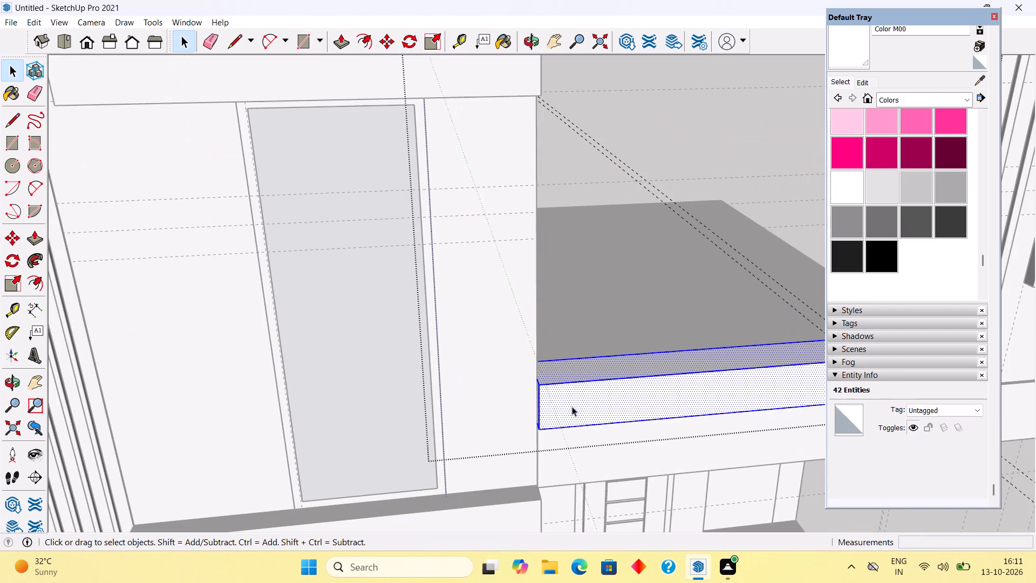
{"action": "key", "text": "p"}
{"action": "left_click", "coordinate": [572, 406]}
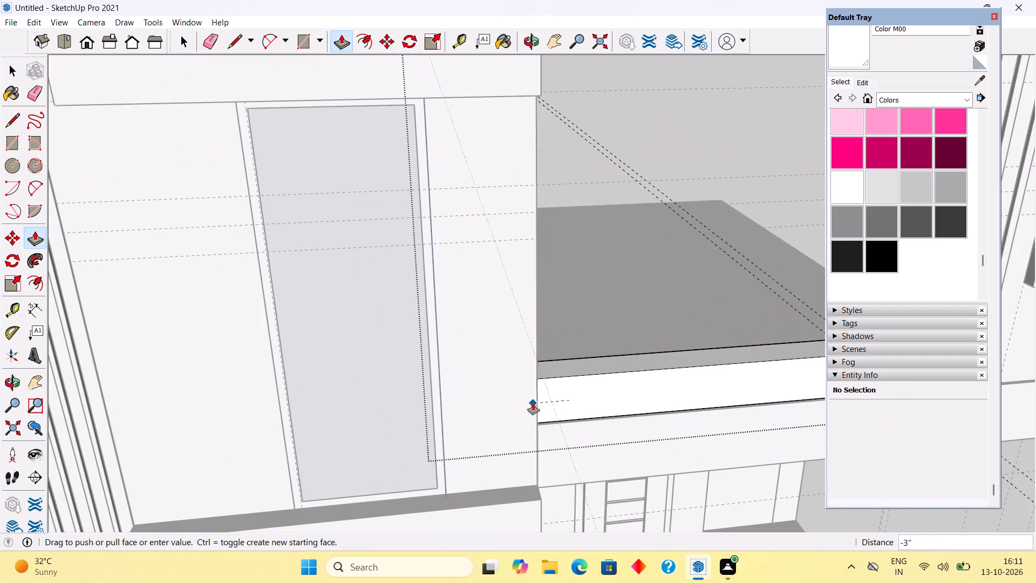
{"action": "left_click", "coordinate": [533, 403]}
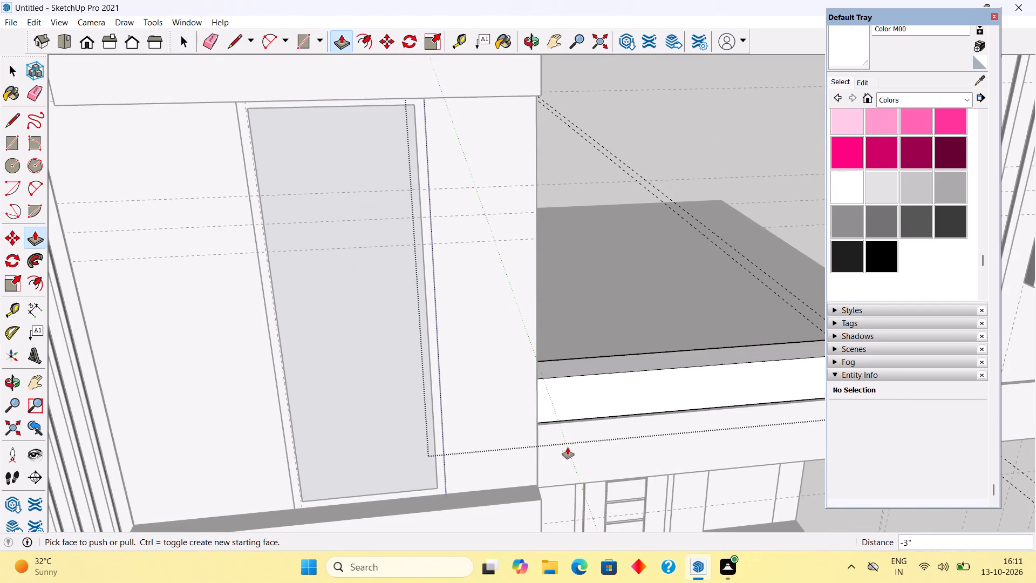
Push the front face of the floor slab band below the large opening back to the tall wall's edge.
{"action": "key", "text": "space"}
{"action": "triple_click", "coordinate": [568, 448]}
{"action": "key", "text": "p"}
{"action": "left_click", "coordinate": [569, 448]}
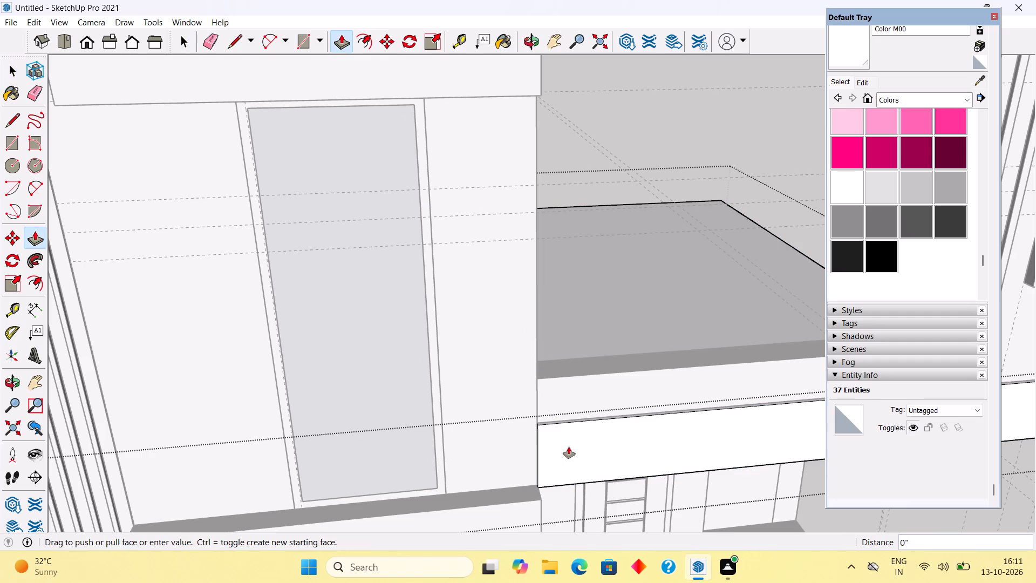
{"action": "left_click", "coordinate": [535, 439]}
{"action": "key", "text": "space"}
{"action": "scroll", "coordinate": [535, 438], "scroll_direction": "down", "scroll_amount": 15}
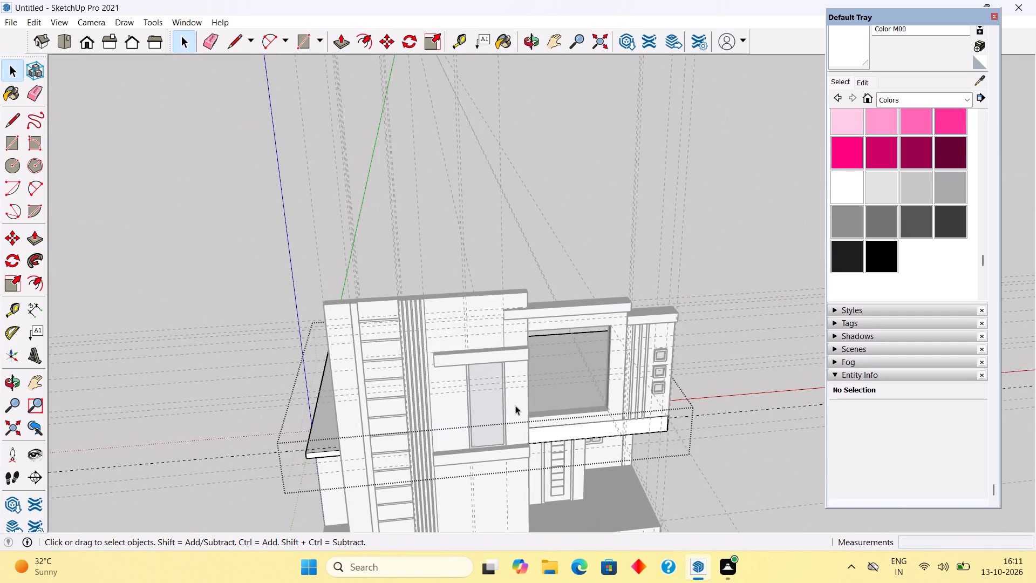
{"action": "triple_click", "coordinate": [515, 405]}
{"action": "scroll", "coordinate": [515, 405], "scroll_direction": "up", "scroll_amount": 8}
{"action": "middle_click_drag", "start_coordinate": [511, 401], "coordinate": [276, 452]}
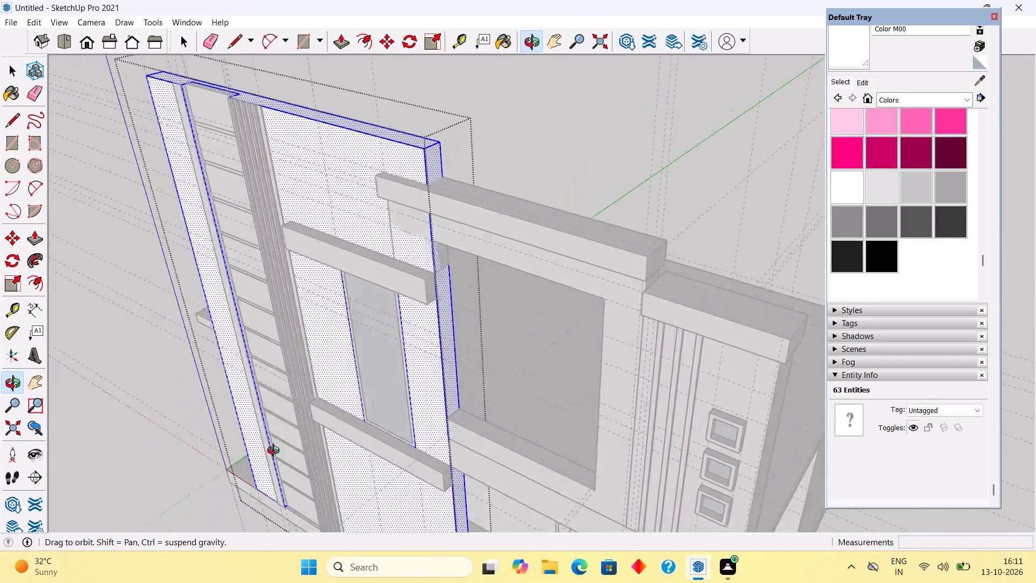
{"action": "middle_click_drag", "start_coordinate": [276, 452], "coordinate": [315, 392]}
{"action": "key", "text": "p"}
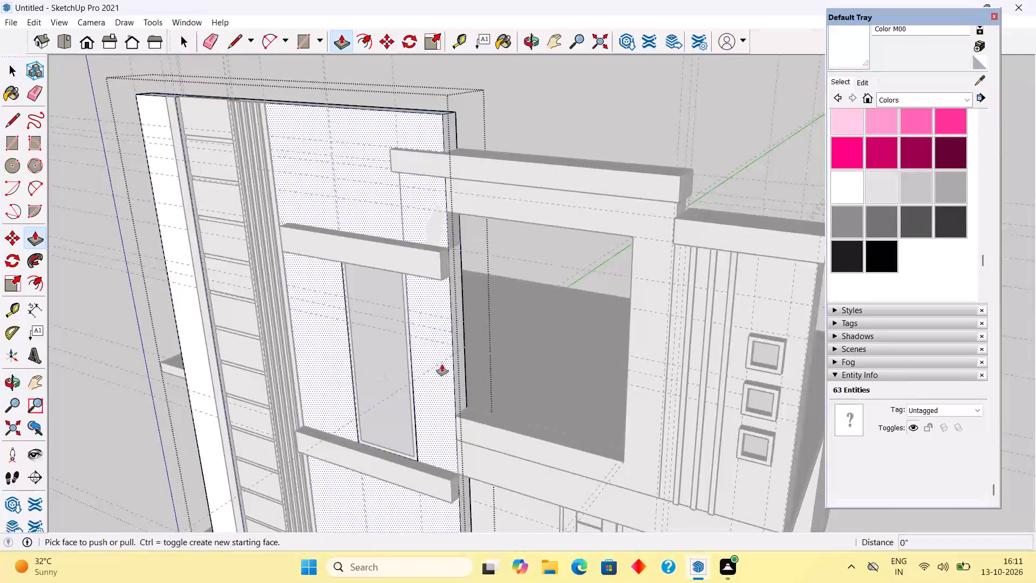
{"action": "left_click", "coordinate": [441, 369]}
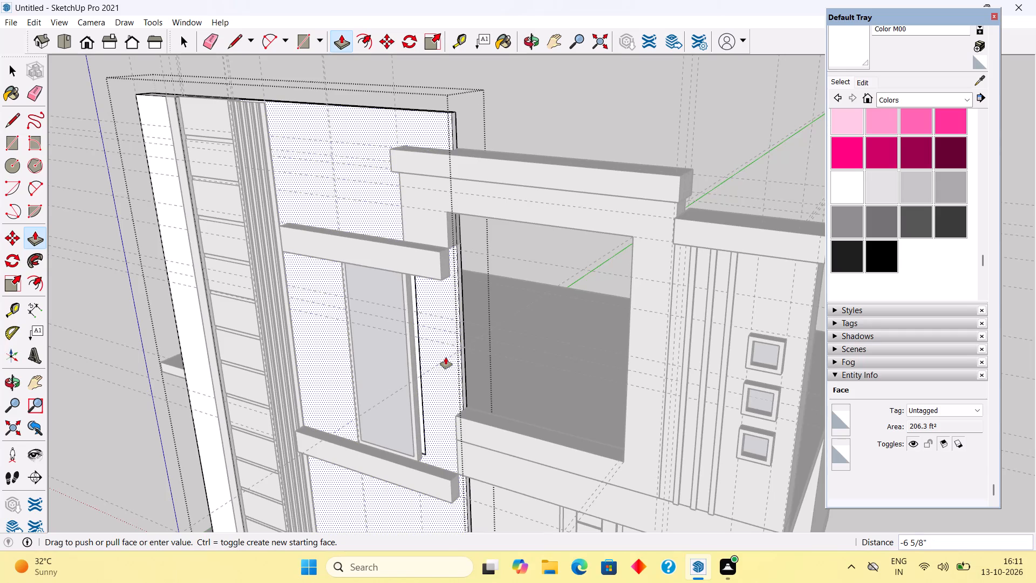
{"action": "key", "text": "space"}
Pull the rear face of the tall wall, around its window opening, 4" outward.
{"action": "scroll", "coordinate": [355, 371], "scroll_direction": "down", "scroll_amount": 5}
{"action": "middle_click_drag", "start_coordinate": [573, 294], "coordinate": [445, 338]}
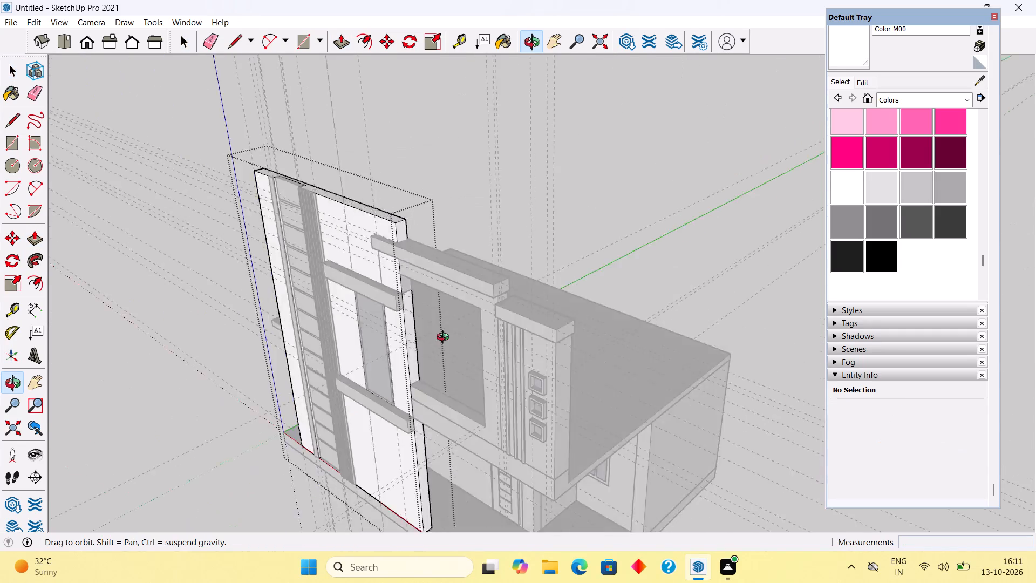
{"action": "middle_click_drag", "start_coordinate": [445, 338], "coordinate": [1, 282]}
{"action": "scroll", "coordinate": [693, 287], "scroll_direction": "up", "scroll_amount": 5}
{"action": "scroll", "coordinate": [512, 261], "scroll_direction": "up", "scroll_amount": 6}
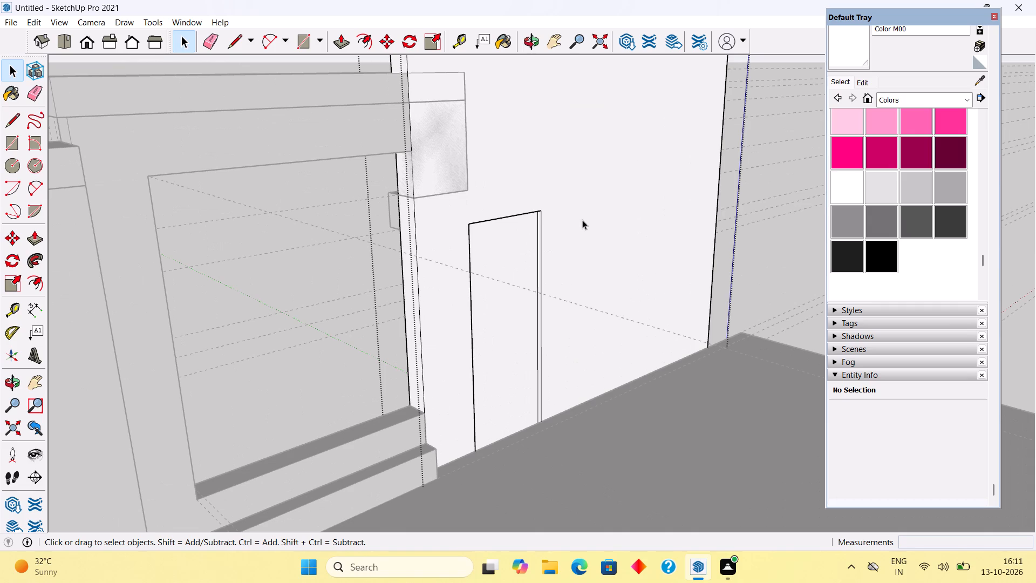
{"action": "triple_click", "coordinate": [588, 216]}
{"action": "left_click", "coordinate": [588, 216]}
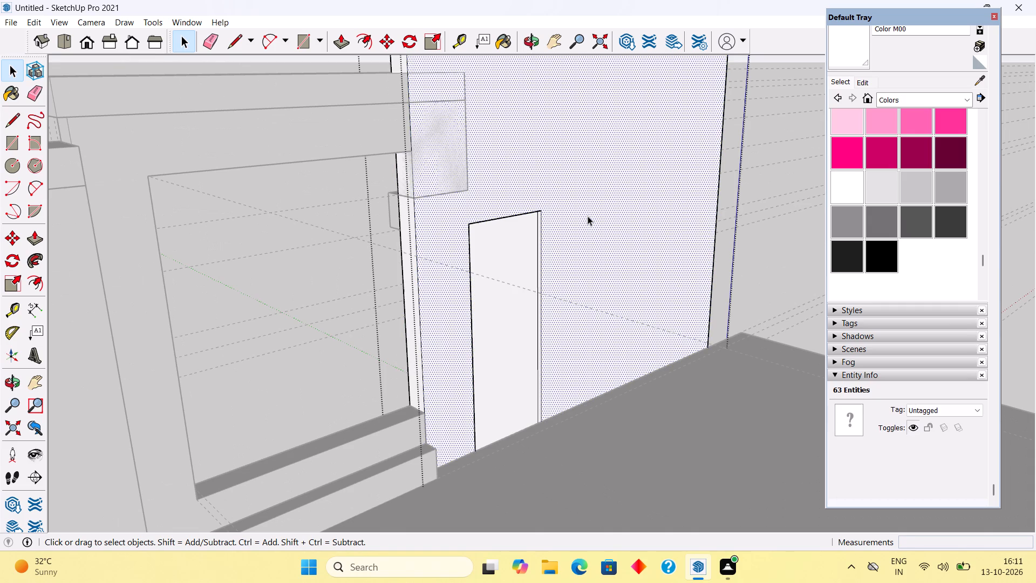
{"action": "key", "text": "p"}
{"action": "left_click", "coordinate": [588, 216]}
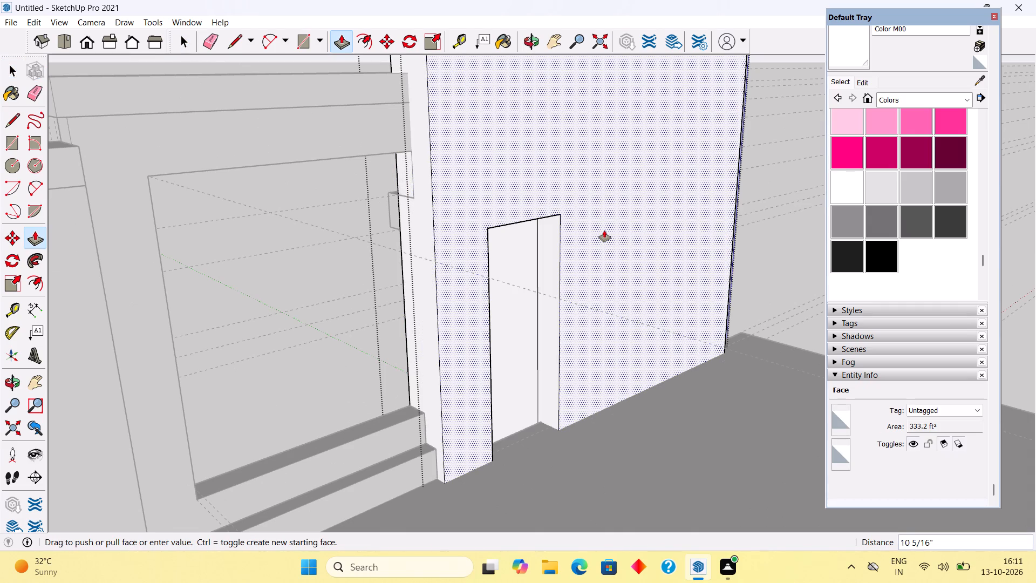
{"action": "key", "text": "3"}
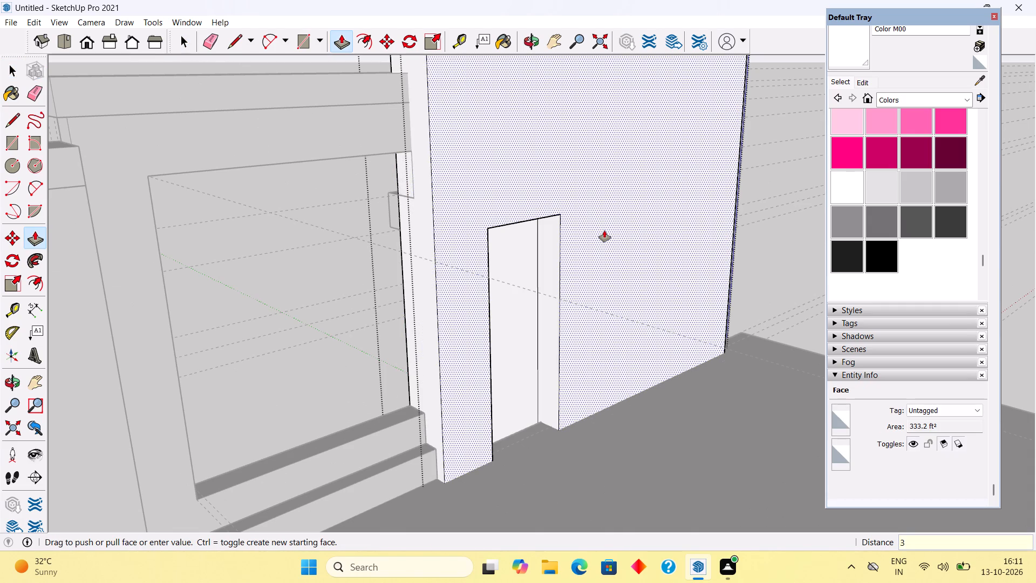
{"action": "key", "text": "BackSpace"}
{"action": "type", "text": "4\""}
{"action": "key", "text": "Return"}
{"action": "key", "text": "space"}
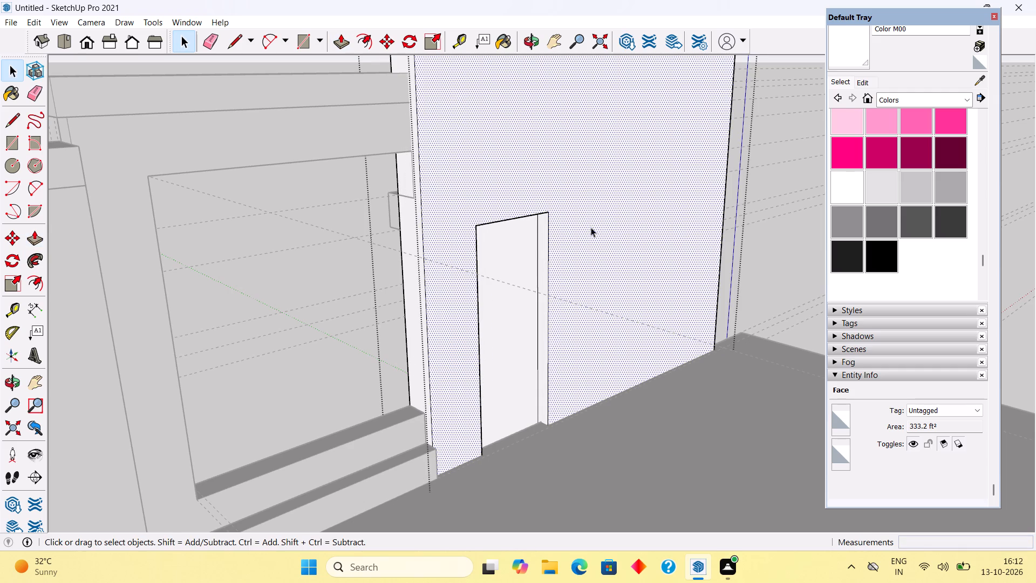
Push the front face of the upper floor slab back 4" at the outer side edge of the tall wall.
{"action": "scroll", "coordinate": [562, 259], "scroll_direction": "down", "scroll_amount": 6}
{"action": "scroll", "coordinate": [559, 265], "scroll_direction": "up", "scroll_amount": 1}
{"action": "scroll", "coordinate": [557, 264], "scroll_direction": "down", "scroll_amount": 11}
{"action": "middle_click_drag", "start_coordinate": [535, 375], "coordinate": [961, 386]}
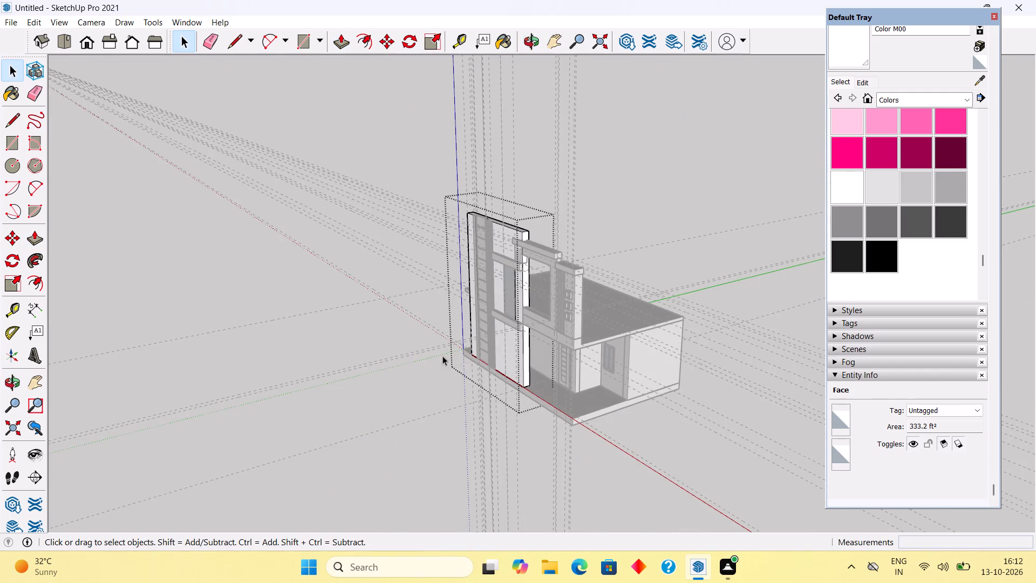
{"action": "middle_click_drag", "start_coordinate": [441, 357], "coordinate": [813, 277]}
{"action": "scroll", "coordinate": [420, 344], "scroll_direction": "up", "scroll_amount": 5}
{"action": "left_click", "coordinate": [342, 344]}
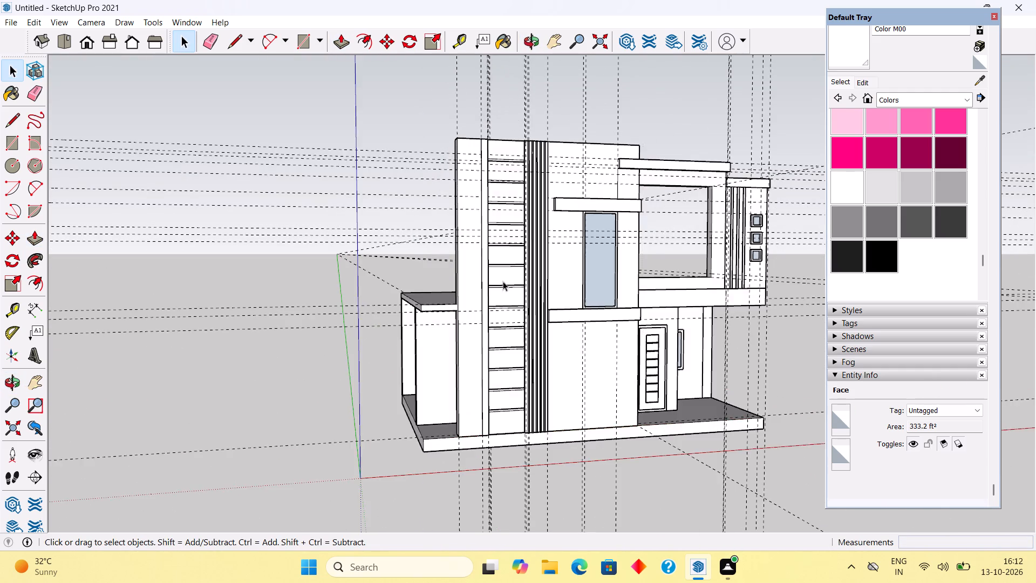
{"action": "scroll", "coordinate": [503, 281], "scroll_direction": "up", "scroll_amount": 11}
{"action": "middle_click_drag", "start_coordinate": [390, 310], "coordinate": [478, 370]}
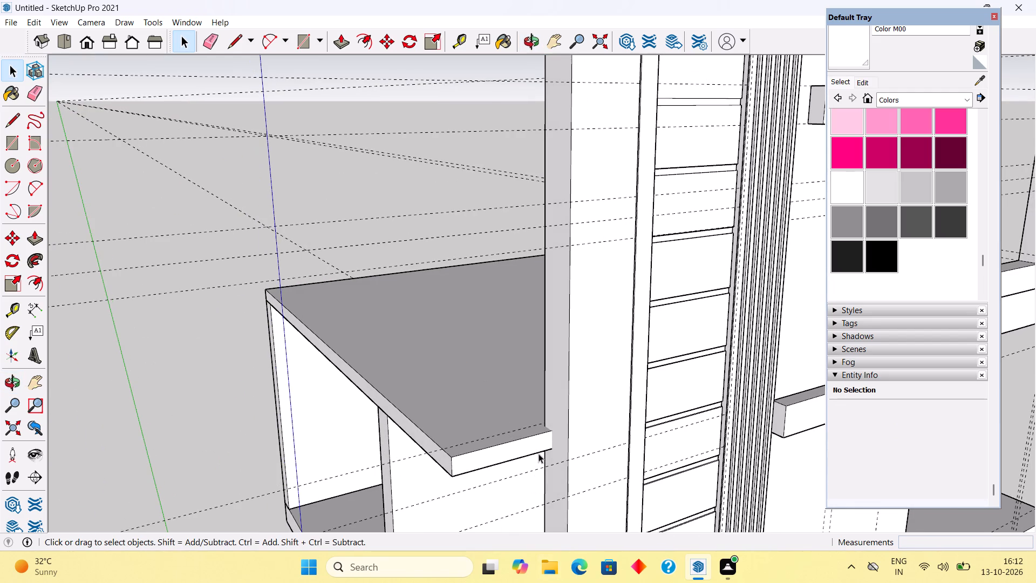
{"action": "triple_click", "coordinate": [539, 443]}
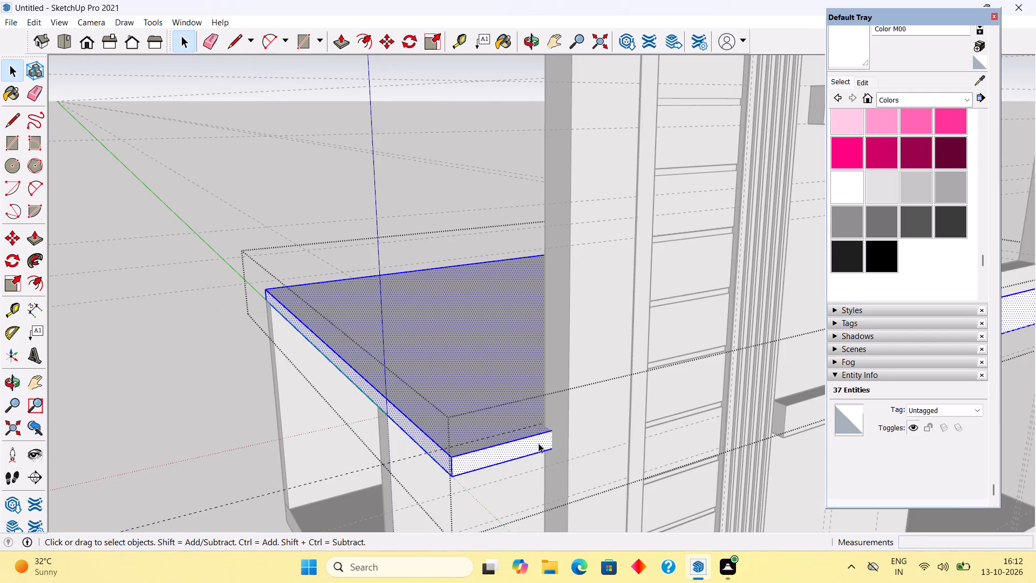
{"action": "key", "text": "p"}
{"action": "left_click", "coordinate": [539, 443]}
{"action": "left_click", "coordinate": [544, 414]}
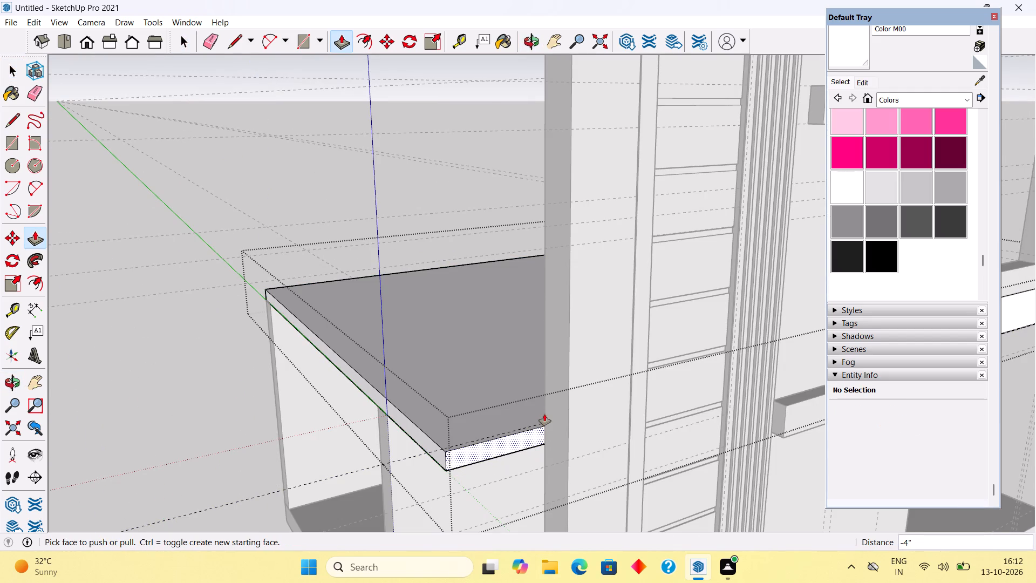
{"action": "key", "text": "space"}
{"action": "scroll", "coordinate": [524, 401], "scroll_direction": "down", "scroll_amount": 7}
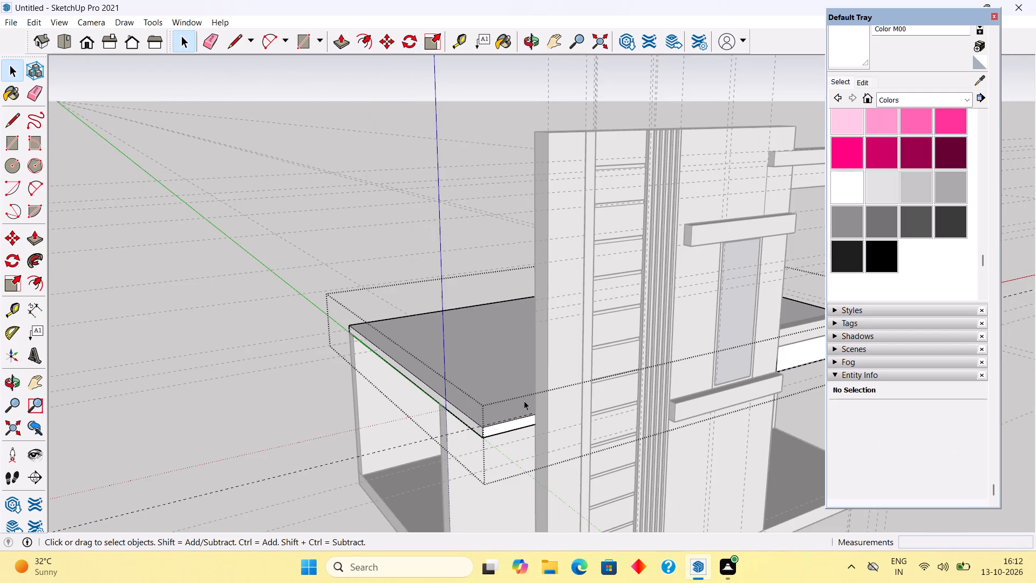
{"action": "middle_click_drag", "start_coordinate": [523, 399], "coordinate": [549, 409]}
{"action": "left_click", "coordinate": [426, 99]}
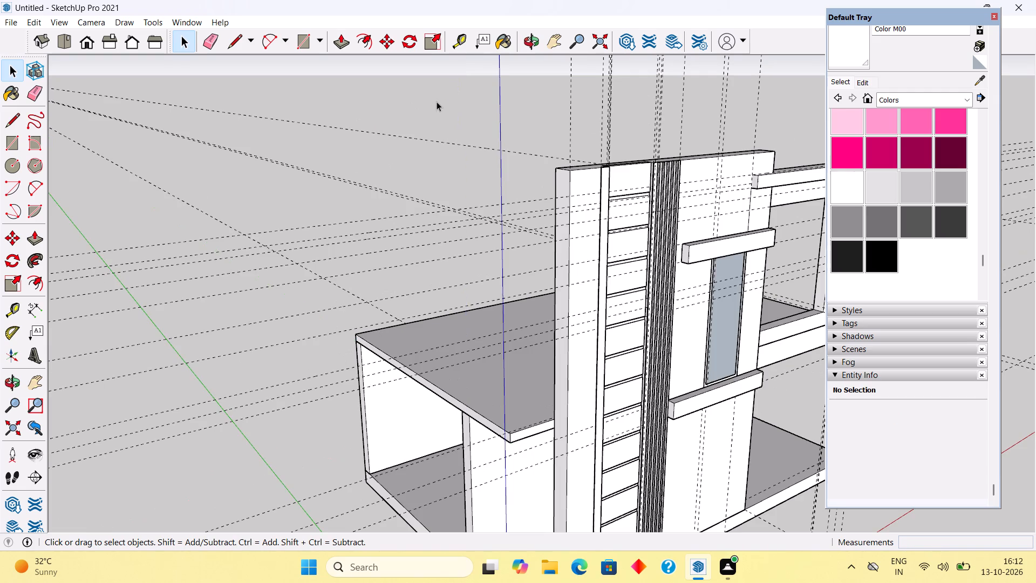
Place a vertical guide on the tall wall's side face, 9" in from its rear edge.
{"action": "middle_click_drag", "start_coordinate": [560, 298], "coordinate": [474, 329]}
{"action": "scroll", "coordinate": [497, 324], "scroll_direction": "down", "scroll_amount": 1}
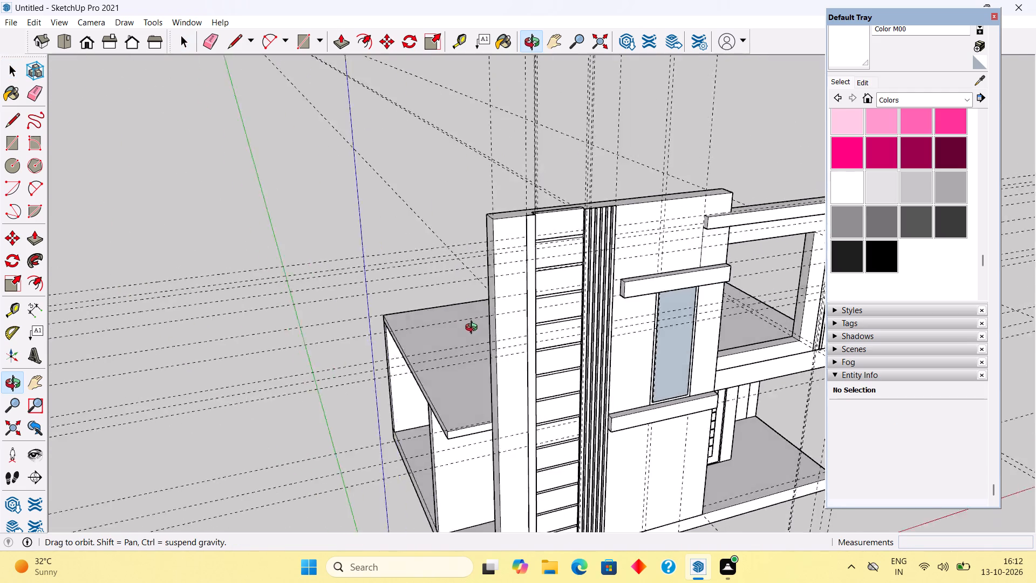
{"action": "middle_click_drag", "start_coordinate": [474, 329], "coordinate": [246, 269]}
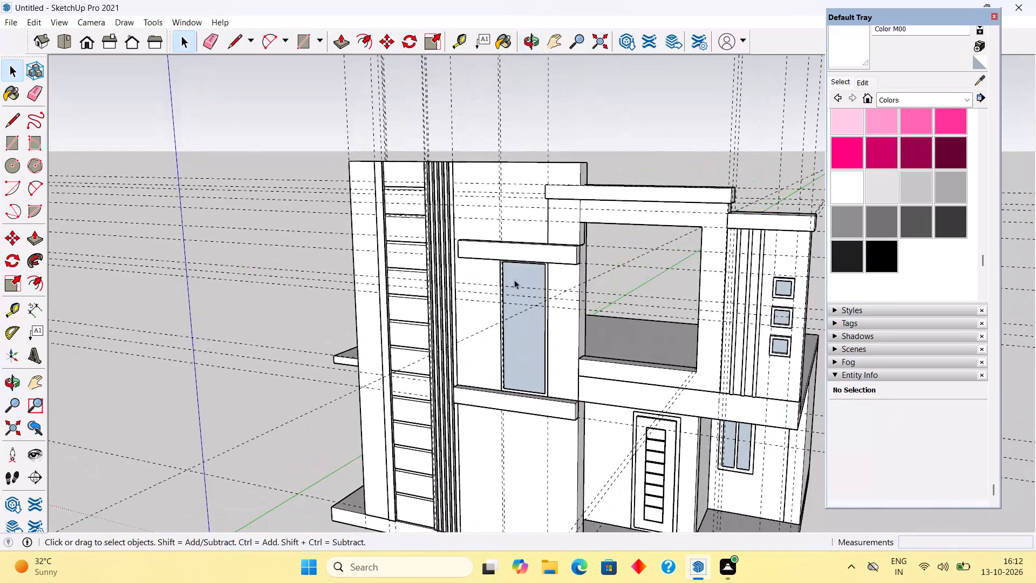
{"action": "middle_click_drag", "start_coordinate": [659, 385], "coordinate": [585, 416]}
{"action": "scroll", "coordinate": [517, 378], "scroll_direction": "up", "scroll_amount": 5}
{"action": "left_click", "coordinate": [571, 370]}
{"action": "scroll", "coordinate": [570, 369], "scroll_direction": "up", "scroll_amount": 6}
{"action": "triple_click", "coordinate": [570, 369]}
{"action": "scroll", "coordinate": [570, 369], "scroll_direction": "up", "scroll_amount": 5}
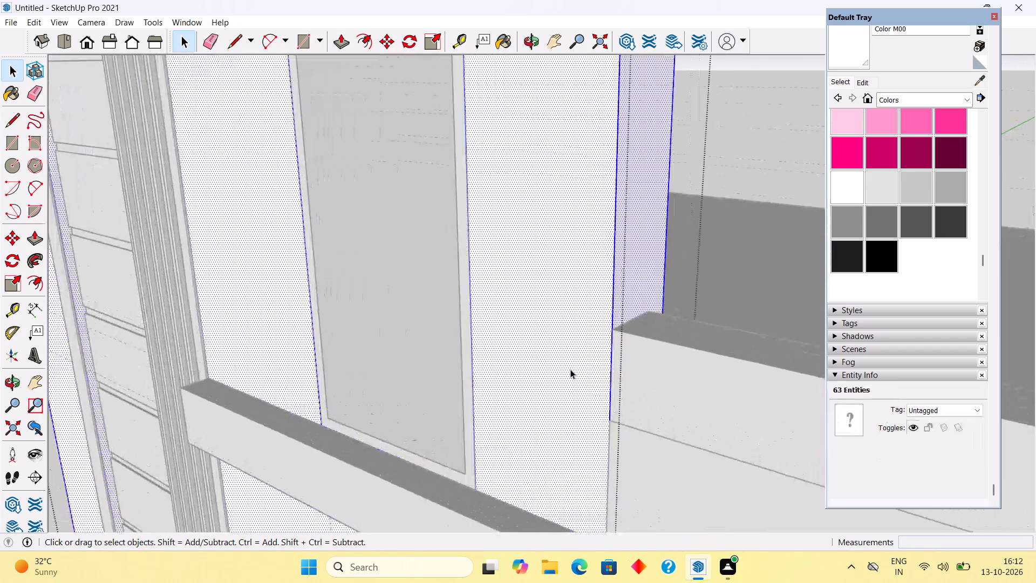
{"action": "key", "text": "t"}
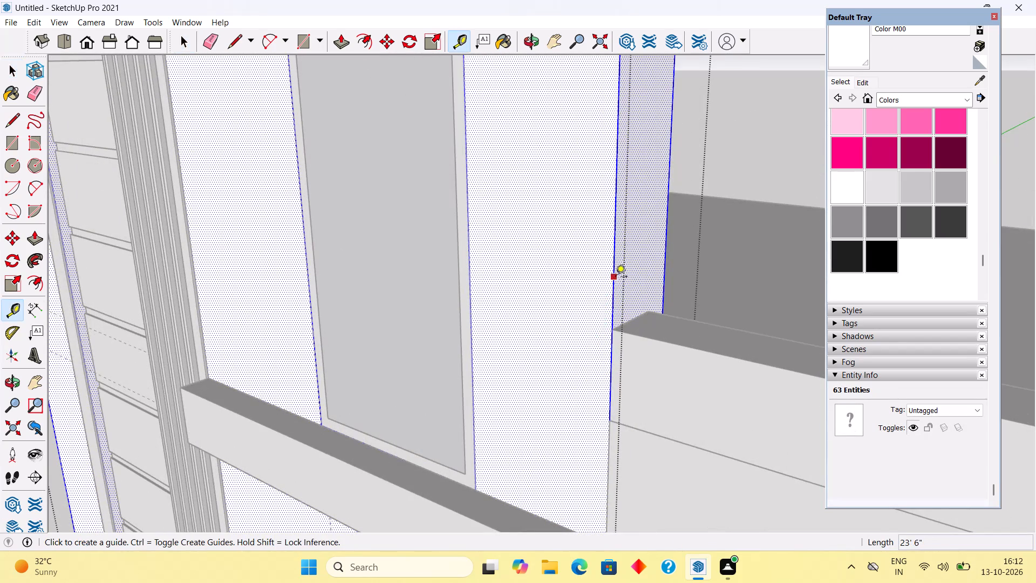
{"action": "left_click", "coordinate": [616, 277]}
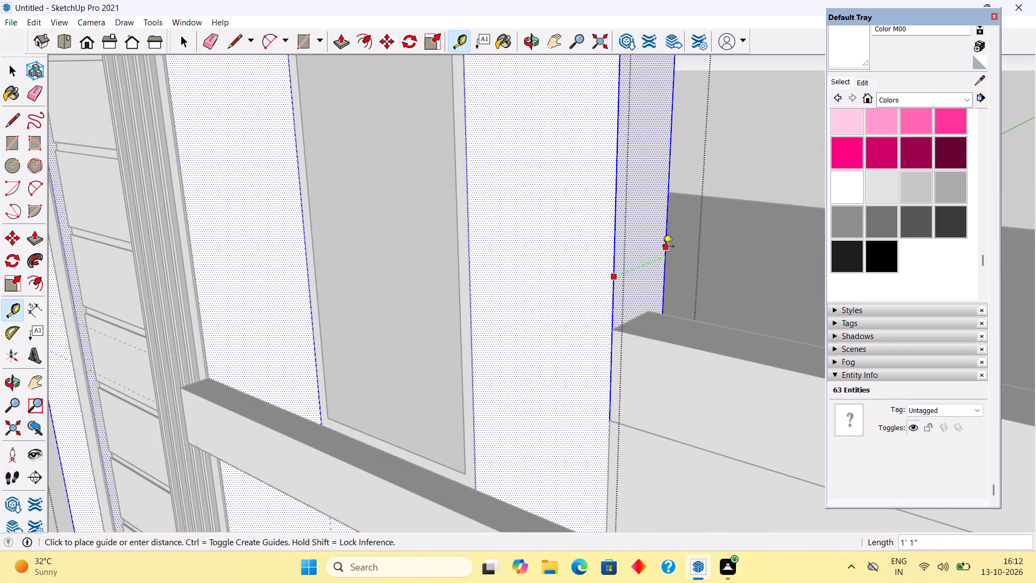
{"action": "key", "text": "space"}
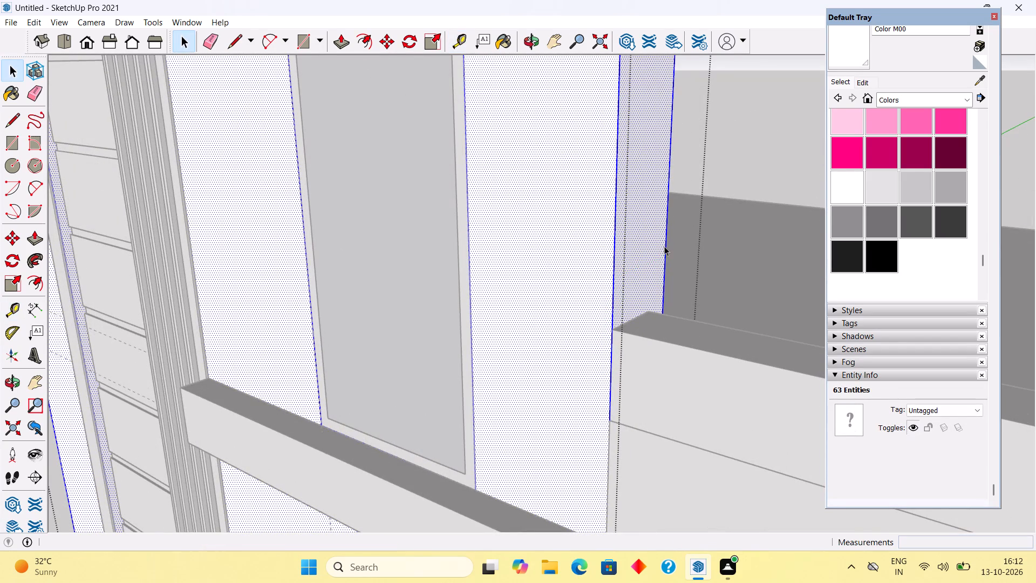
{"action": "type", "text": "t"}
{"action": "left_click", "coordinate": [666, 242]}
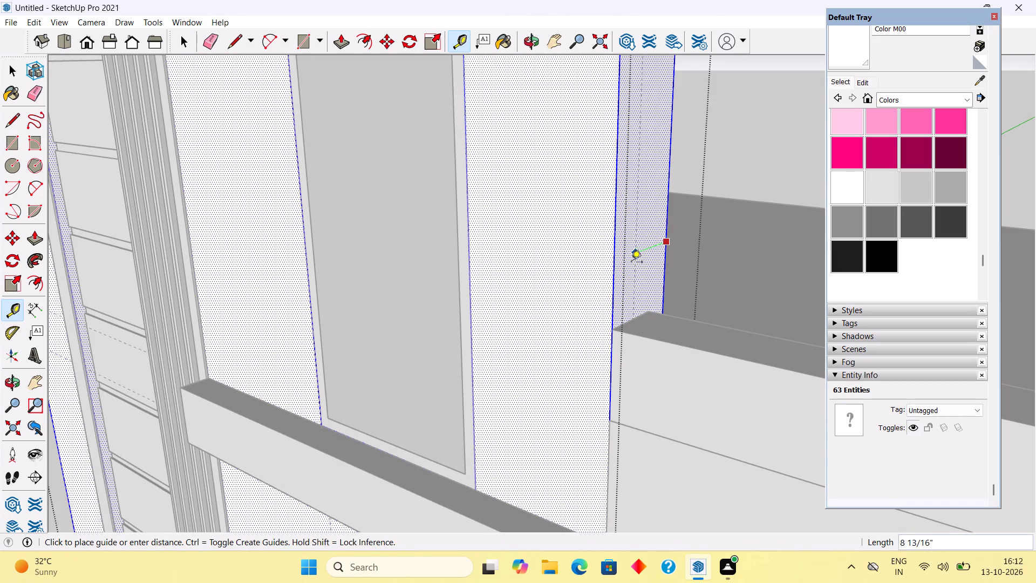
{"action": "type", "text": "9\""}
{"action": "key", "text": "Return"}
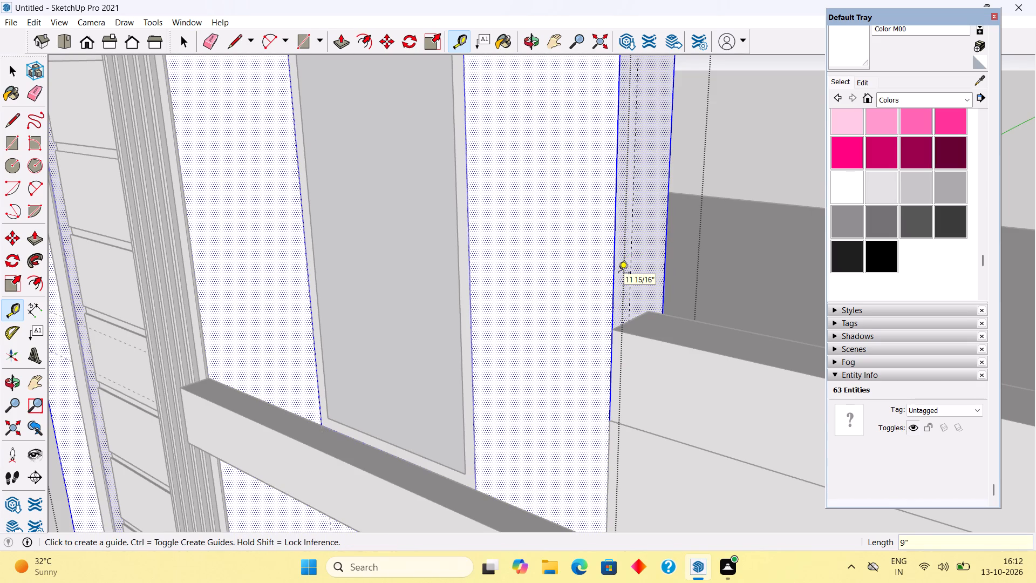
Push the tall wall's front face around the window back 4" to the 9" guide.
{"action": "key", "text": "space"}
{"action": "key", "text": "p"}
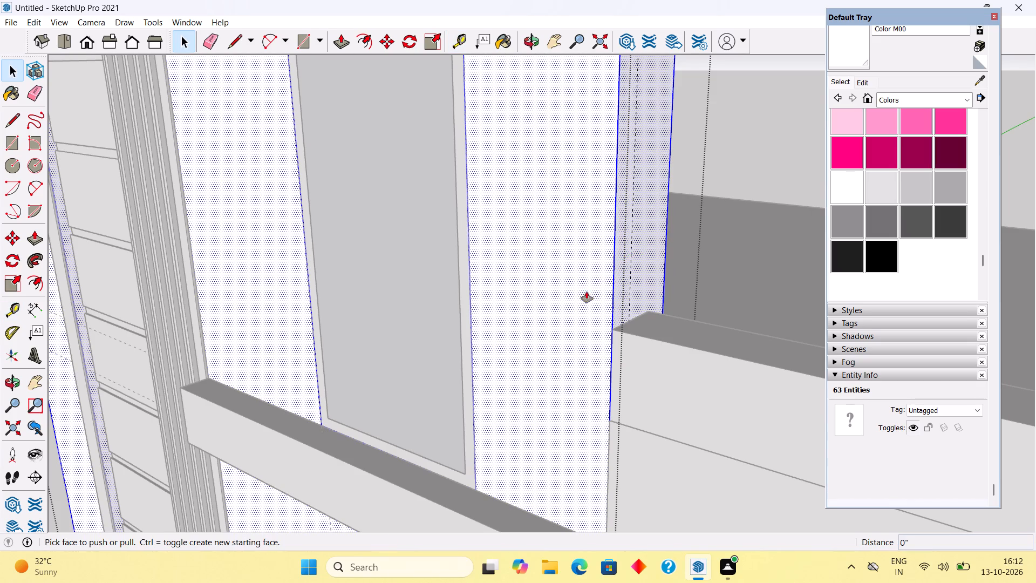
{"action": "left_click", "coordinate": [570, 313]}
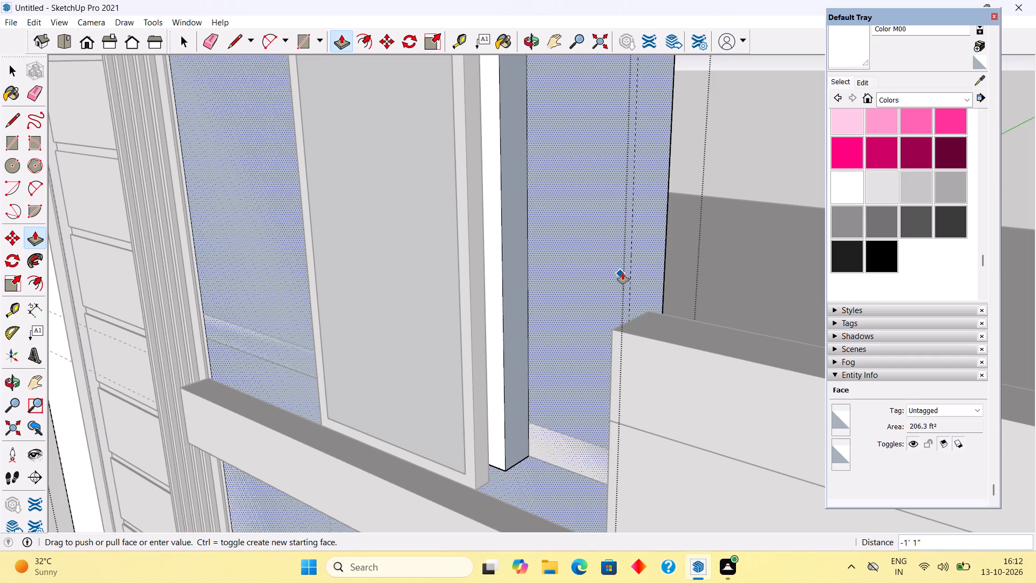
{"action": "left_click", "coordinate": [630, 272]}
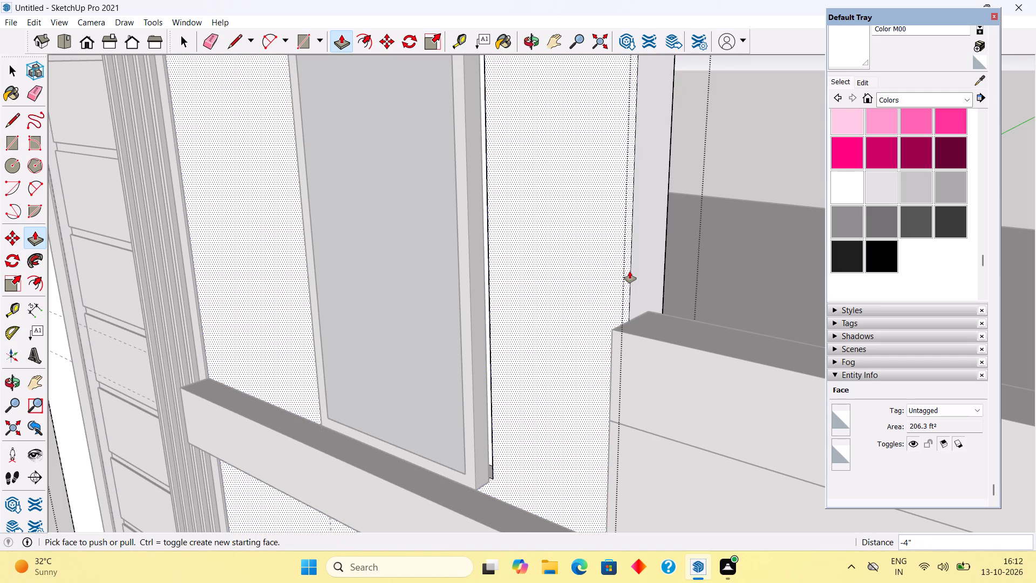
{"action": "key", "text": "space"}
{"action": "scroll", "coordinate": [610, 286], "scroll_direction": "down", "scroll_amount": 17}
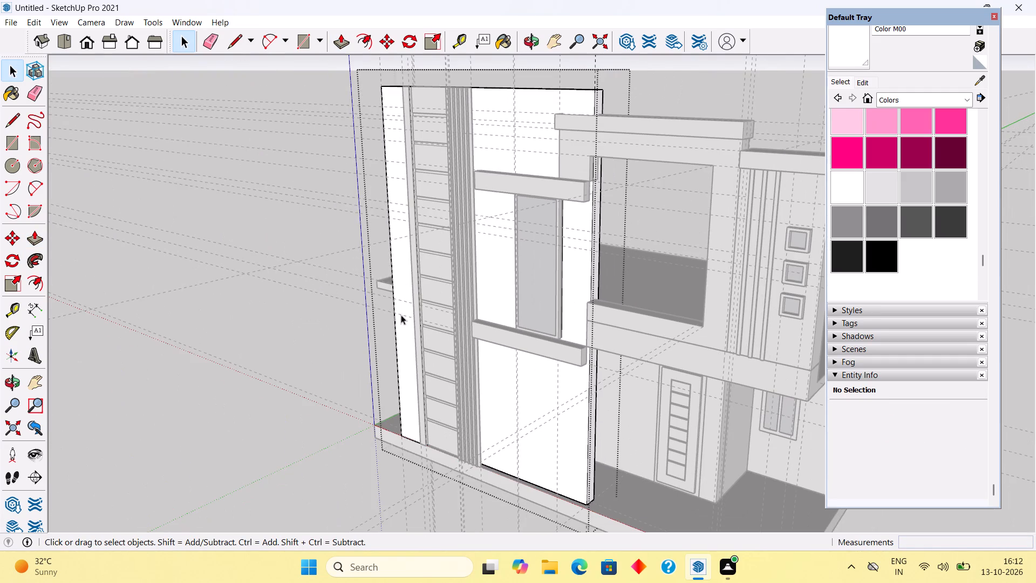
{"action": "left_click", "coordinate": [311, 234]}
Move the projecting band above the tall window back against the wall's recessed front face.
{"action": "middle_click_drag", "start_coordinate": [397, 313], "coordinate": [322, 530]}
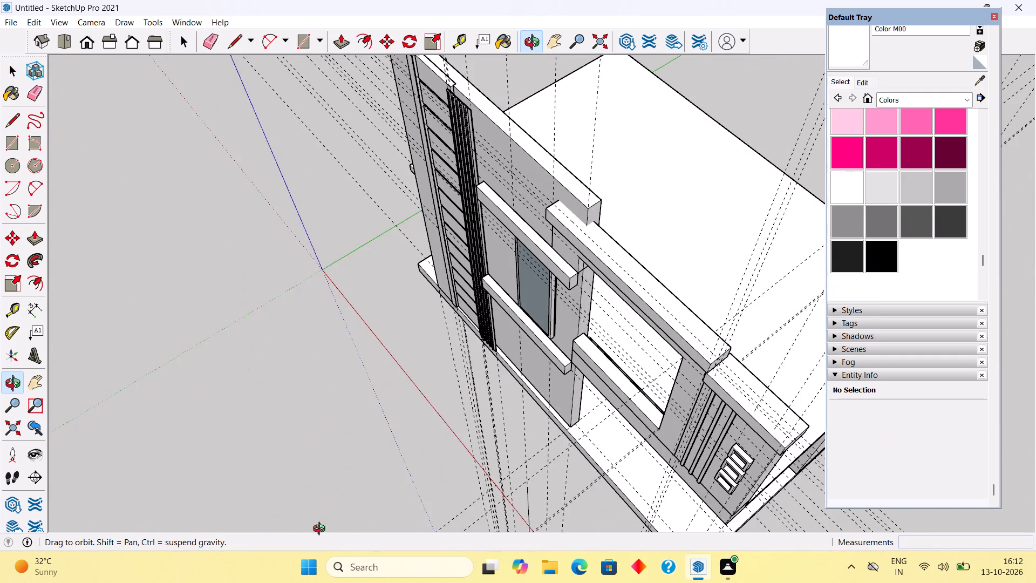
{"action": "middle_click_drag", "start_coordinate": [322, 530], "coordinate": [378, 575]}
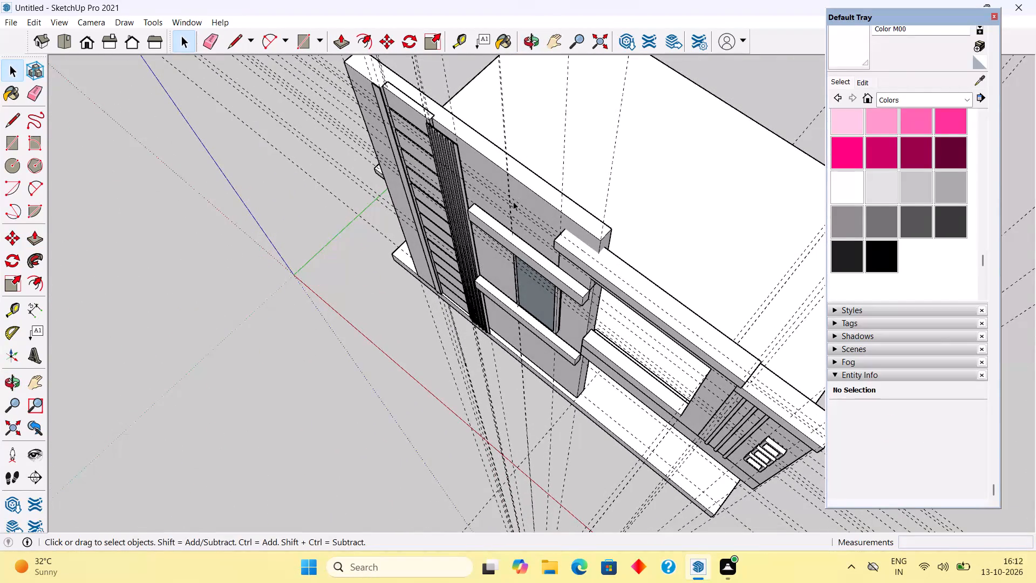
{"action": "middle_click_drag", "start_coordinate": [513, 218], "coordinate": [528, 157]}
{"action": "scroll", "coordinate": [581, 257], "scroll_direction": "up", "scroll_amount": 8}
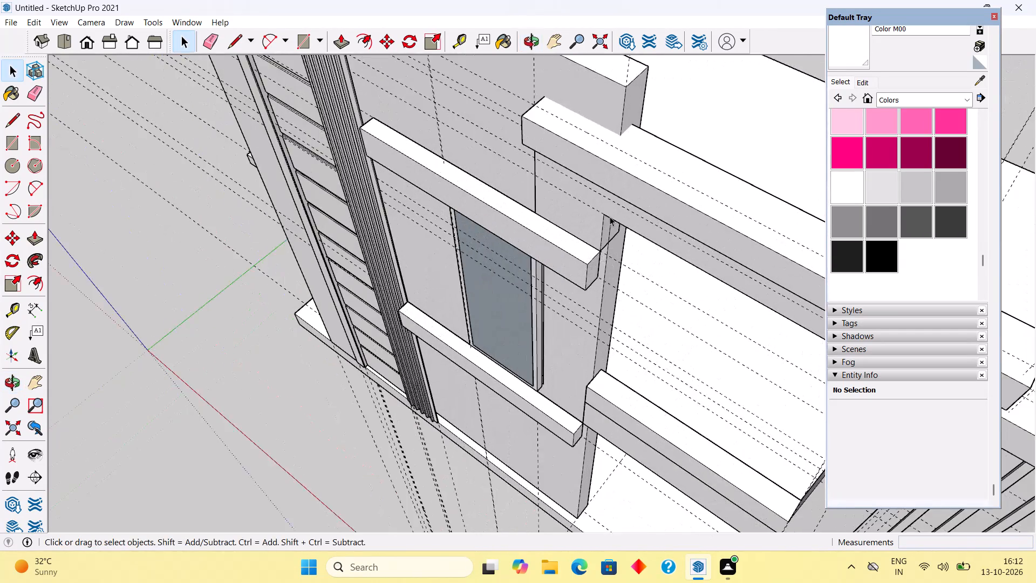
{"action": "scroll", "coordinate": [610, 216], "scroll_direction": "up", "scroll_amount": 3}
{"action": "middle_click_drag", "start_coordinate": [636, 184], "coordinate": [558, 18]}
{"action": "scroll", "coordinate": [594, 289], "scroll_direction": "up", "scroll_amount": 4}
{"action": "left_click", "coordinate": [544, 280]}
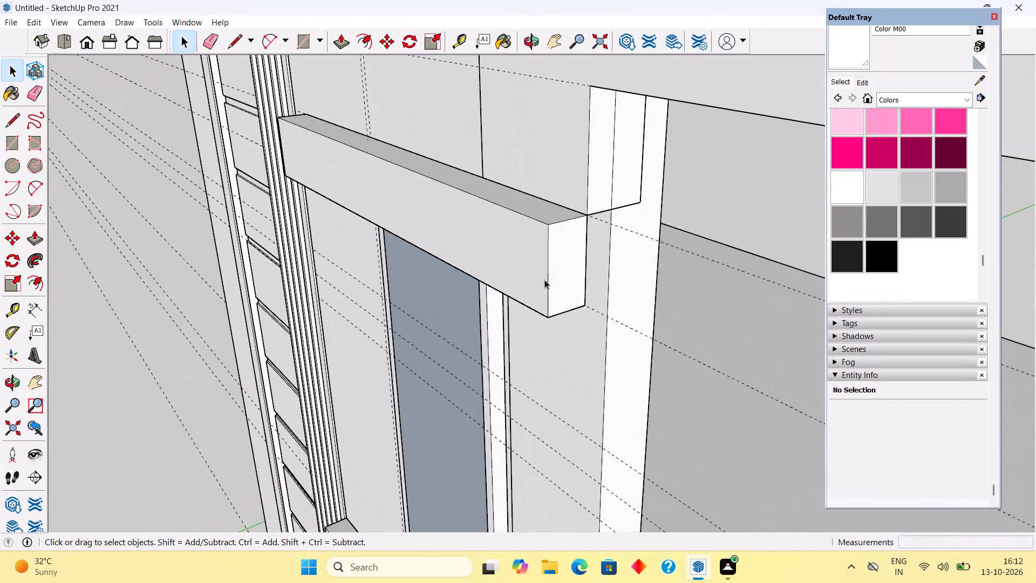
{"action": "scroll", "coordinate": [611, 240], "scroll_direction": "up", "scroll_amount": 11}
{"action": "key", "text": "m"}
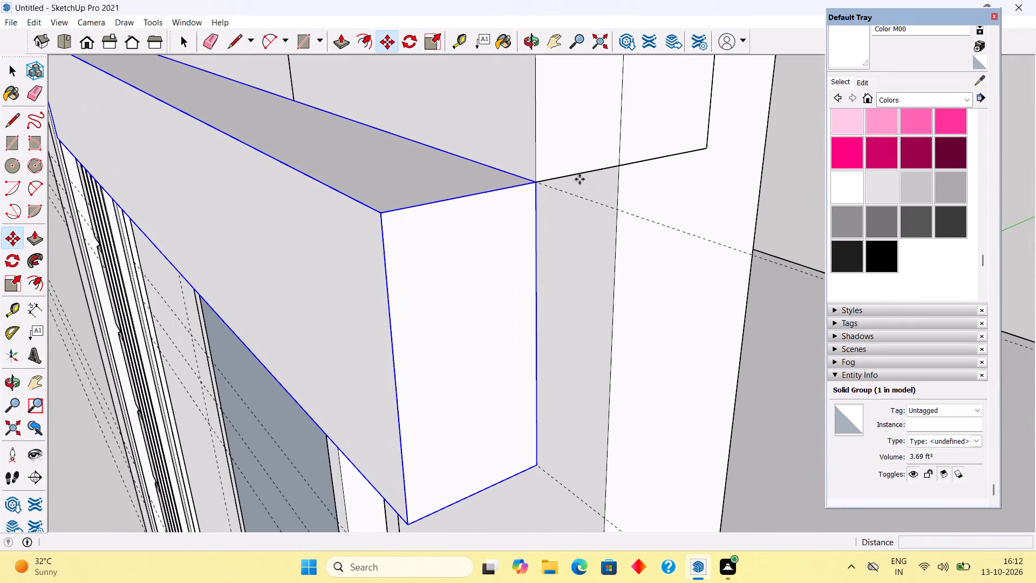
{"action": "left_click", "coordinate": [536, 181]}
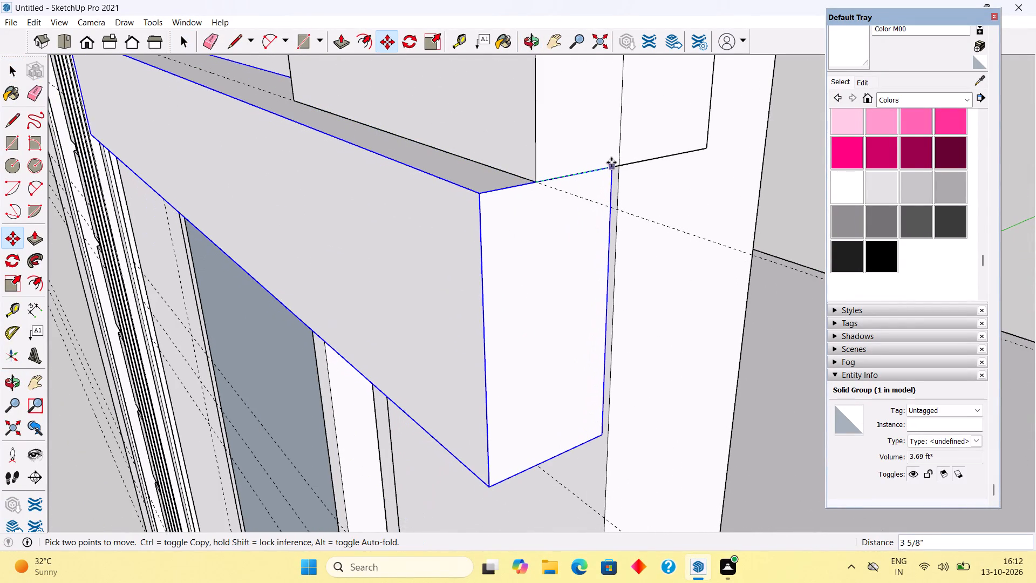
{"action": "left_click", "coordinate": [623, 163]}
{"action": "key", "text": "space"}
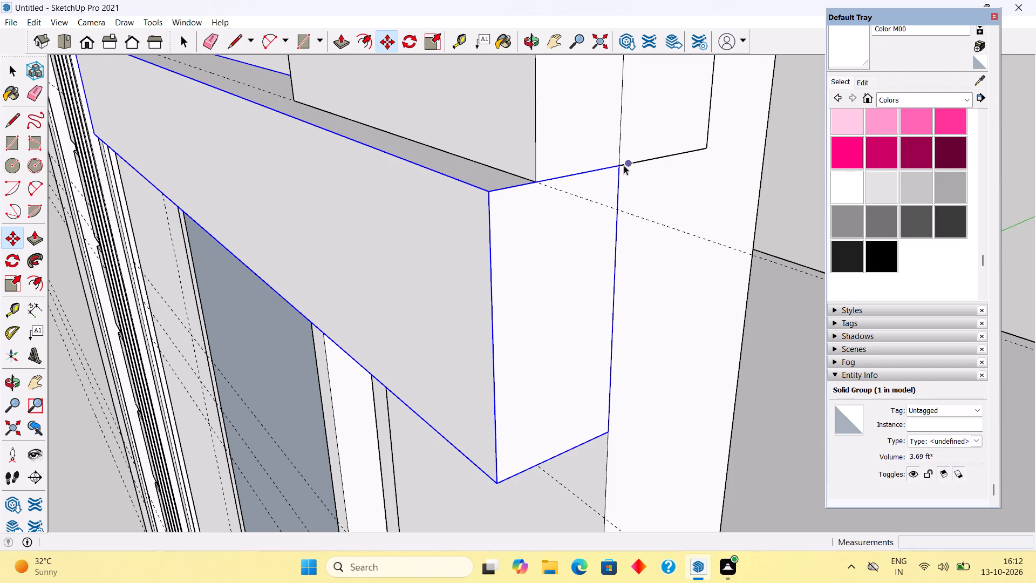
Move the projecting band below the tall window back against the wall's recessed front face.
{"action": "scroll", "coordinate": [575, 198], "scroll_direction": "down", "scroll_amount": 20}
{"action": "scroll", "coordinate": [575, 198], "scroll_direction": "down", "scroll_amount": 7}
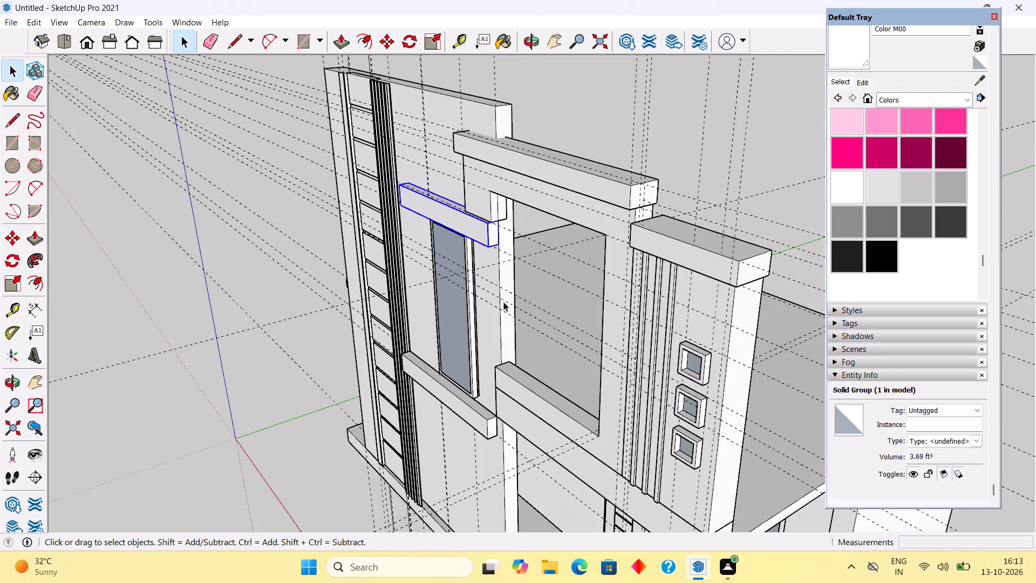
{"action": "scroll", "coordinate": [484, 443], "scroll_direction": "up", "scroll_amount": 9}
{"action": "middle_click_drag", "start_coordinate": [523, 402], "coordinate": [387, 247]}
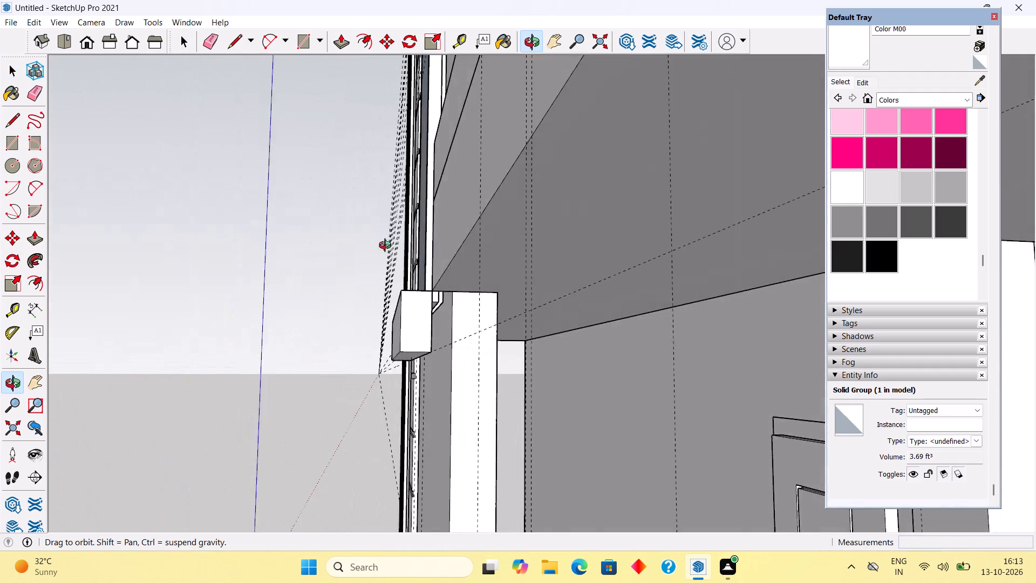
{"action": "middle_click_drag", "start_coordinate": [387, 247], "coordinate": [368, 235]}
{"action": "scroll", "coordinate": [438, 291], "scroll_direction": "up", "scroll_amount": 12}
{"action": "left_click", "coordinate": [402, 297]}
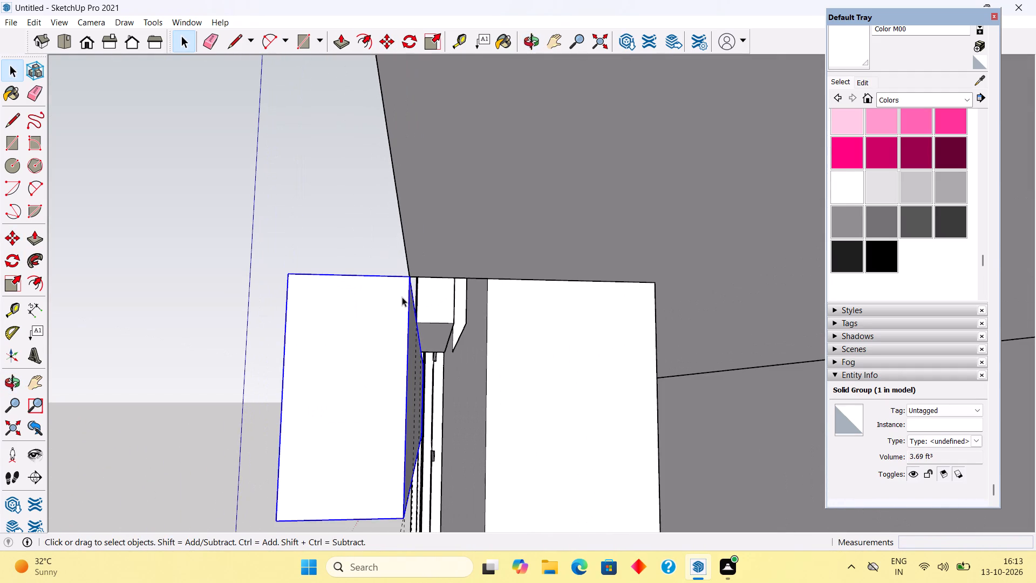
{"action": "key", "text": "m"}
{"action": "left_click", "coordinate": [411, 278]}
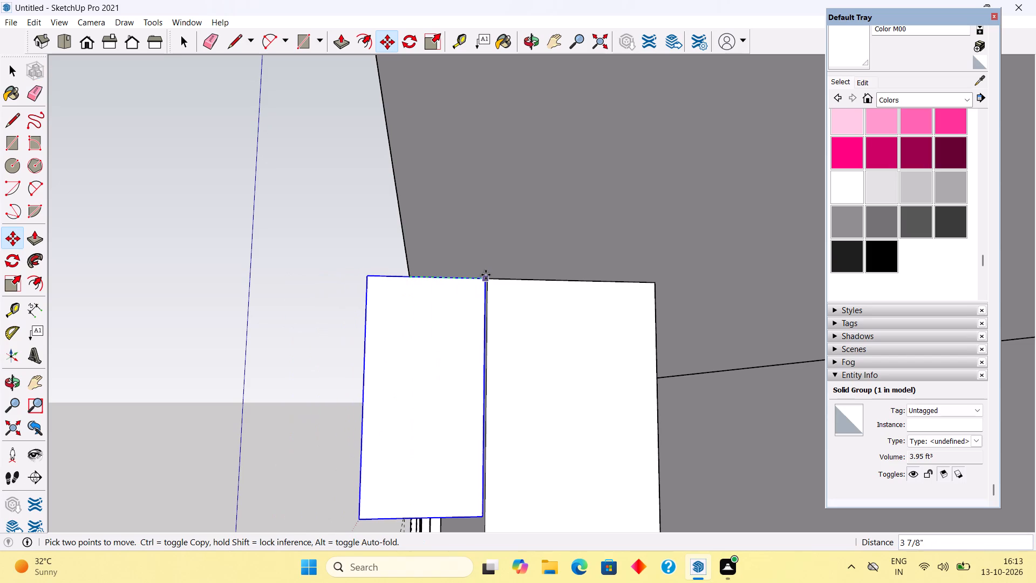
{"action": "left_click", "coordinate": [491, 282]}
{"action": "key", "text": "space"}
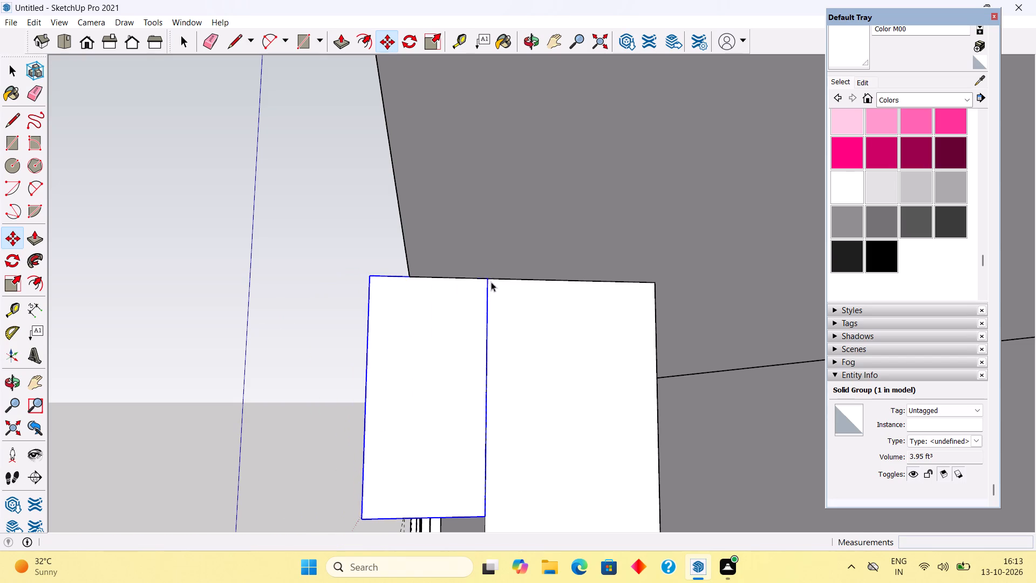
{"action": "scroll", "coordinate": [390, 293], "scroll_direction": "down", "scroll_amount": 16}
{"action": "middle_click_drag", "start_coordinate": [548, 343], "coordinate": [818, 412]}
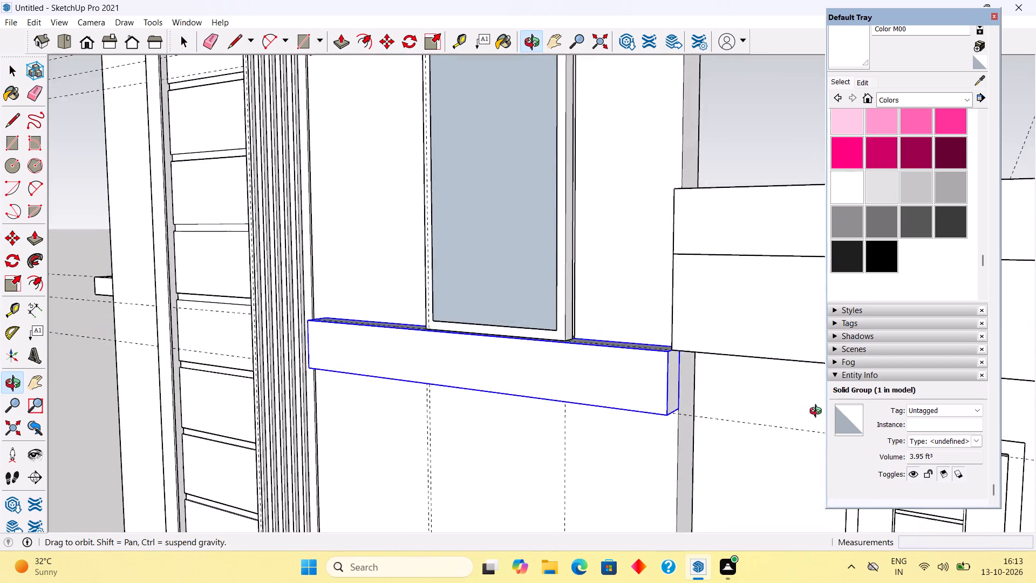
{"action": "middle_click_drag", "start_coordinate": [818, 412], "coordinate": [801, 582]}
{"action": "scroll", "coordinate": [801, 582], "scroll_direction": "down", "scroll_amount": 5}
{"action": "scroll", "coordinate": [251, 159], "scroll_direction": "down", "scroll_amount": 13}
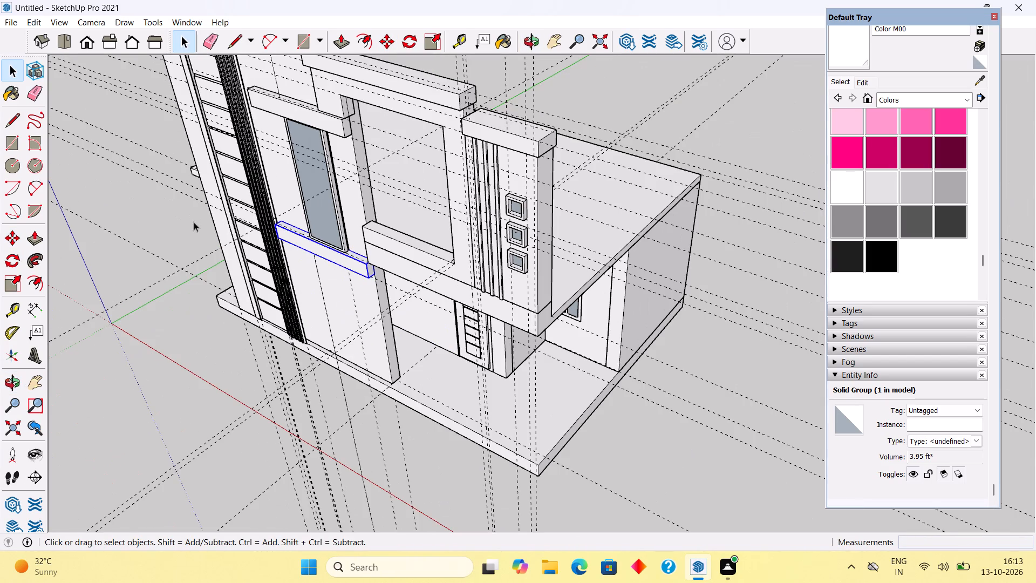
{"action": "left_click", "coordinate": [194, 222]}
Delete all guides from the model.
{"action": "scroll", "coordinate": [441, 134], "scroll_direction": "down", "scroll_amount": 10}
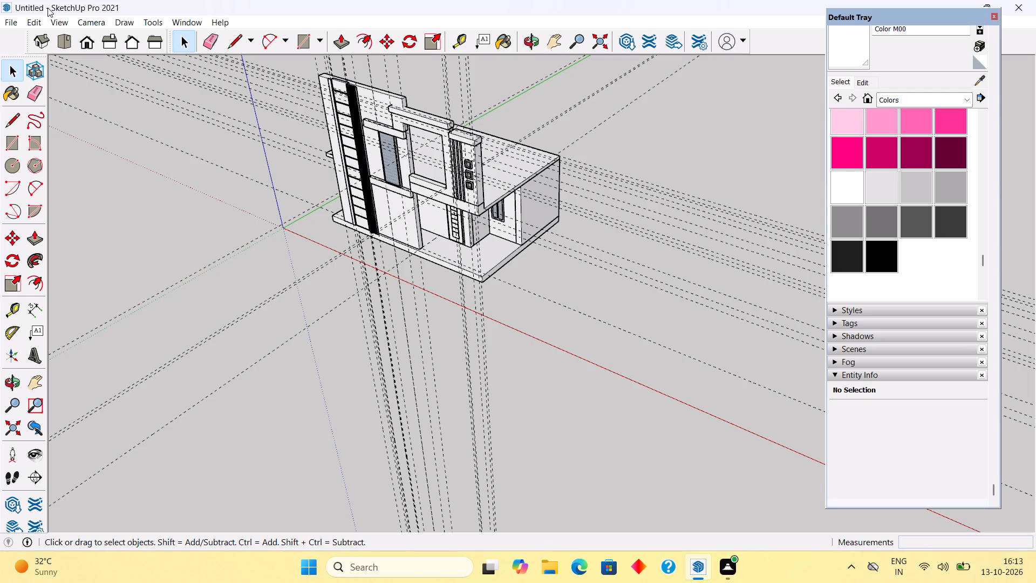
{"action": "left_click", "coordinate": [35, 24]}
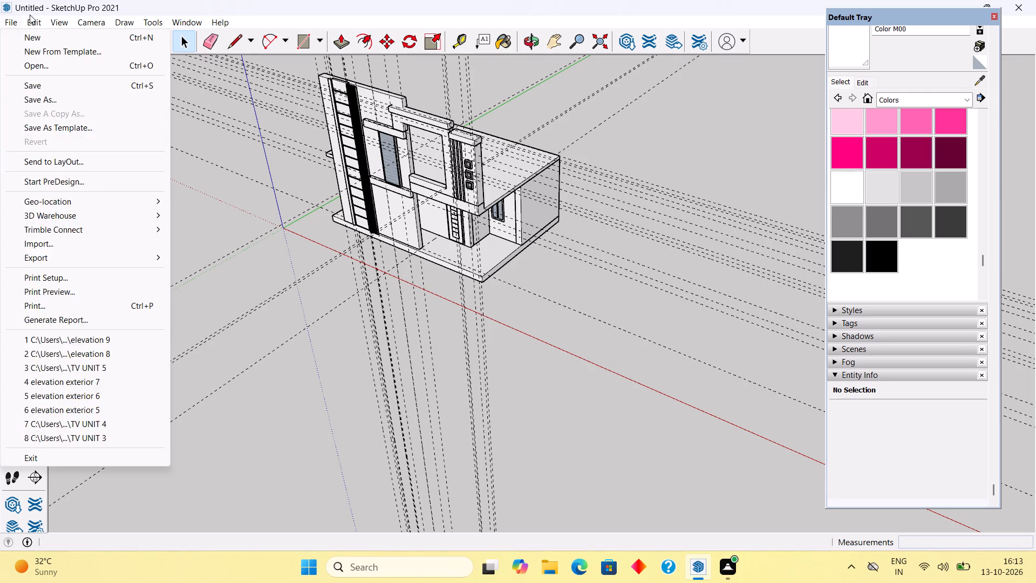
{"action": "left_click", "coordinate": [36, 18]}
{"action": "left_click", "coordinate": [37, 22]}
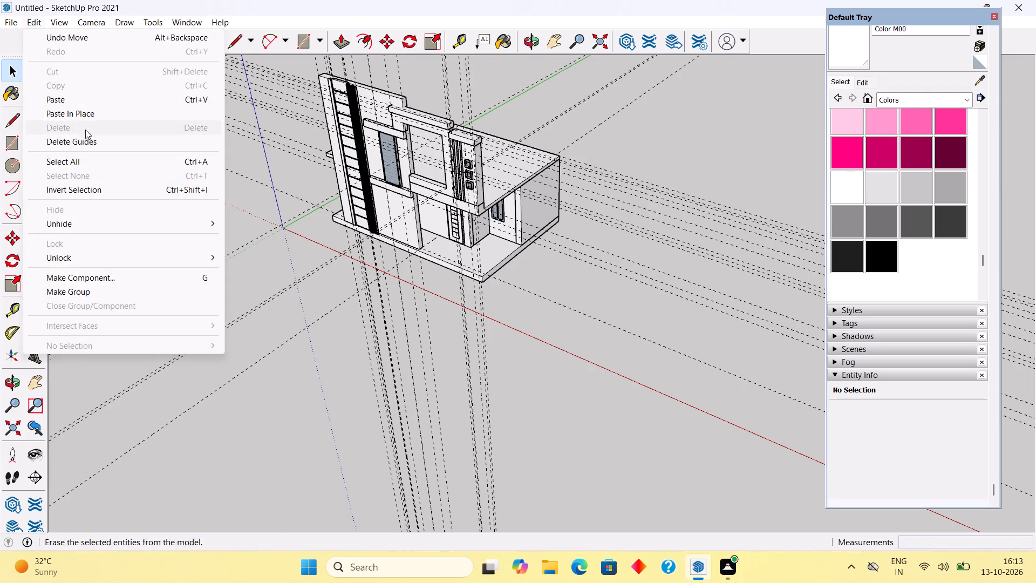
{"action": "left_click", "coordinate": [90, 141]}
{"action": "scroll", "coordinate": [383, 121], "scroll_direction": "down", "scroll_amount": 4}
{"action": "scroll", "coordinate": [392, 77], "scroll_direction": "up", "scroll_amount": 5}
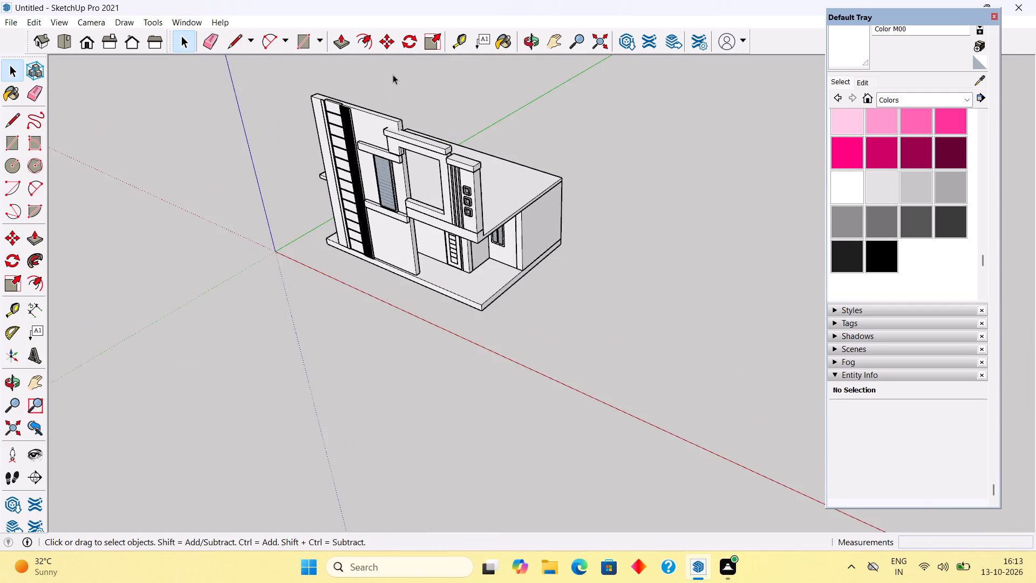
Move the thin backing panel behind the five tall vertical strips back 4" against the tall wall's recessed front face.
{"action": "scroll", "coordinate": [393, 77], "scroll_direction": "up", "scroll_amount": 4}
{"action": "middle_click_drag", "start_coordinate": [408, 95], "coordinate": [328, 178]}
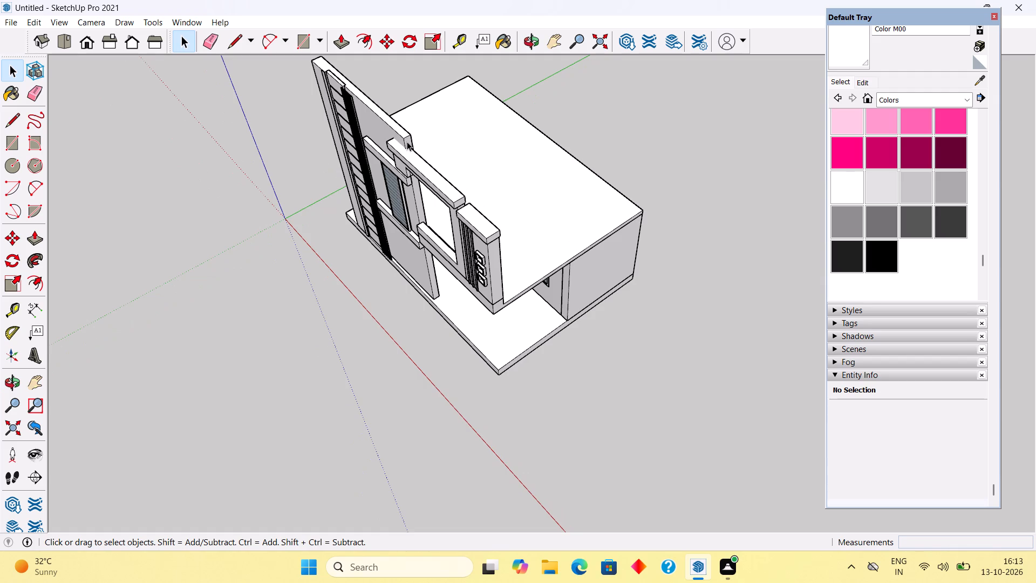
{"action": "scroll", "coordinate": [407, 146], "scroll_direction": "up", "scroll_amount": 5}
{"action": "scroll", "coordinate": [407, 147], "scroll_direction": "down", "scroll_amount": 6}
{"action": "scroll", "coordinate": [364, 80], "scroll_direction": "up", "scroll_amount": 7}
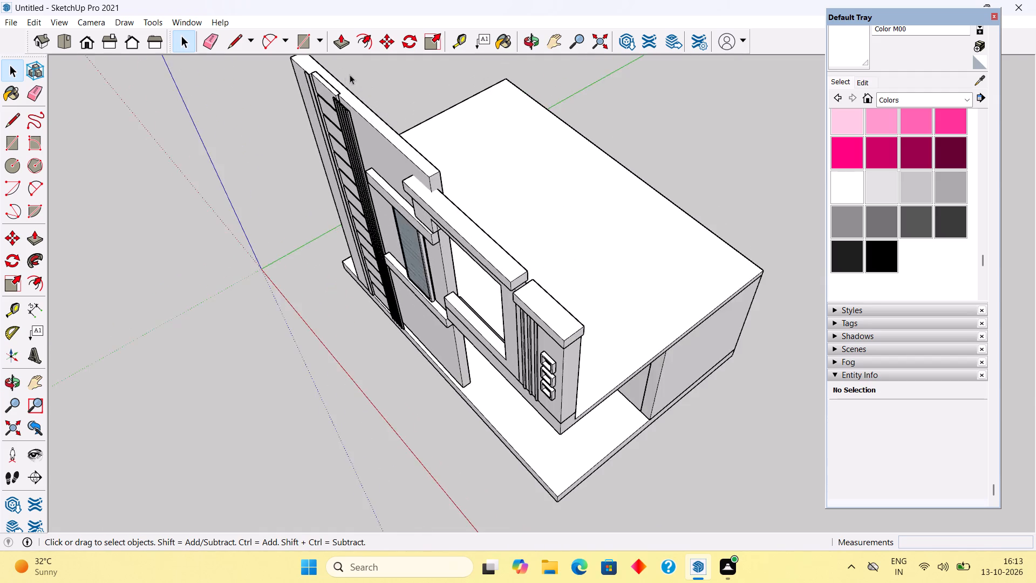
{"action": "scroll", "coordinate": [350, 74], "scroll_direction": "up", "scroll_amount": 11}
{"action": "scroll", "coordinate": [339, 153], "scroll_direction": "up", "scroll_amount": 6}
{"action": "left_click", "coordinate": [342, 146]}
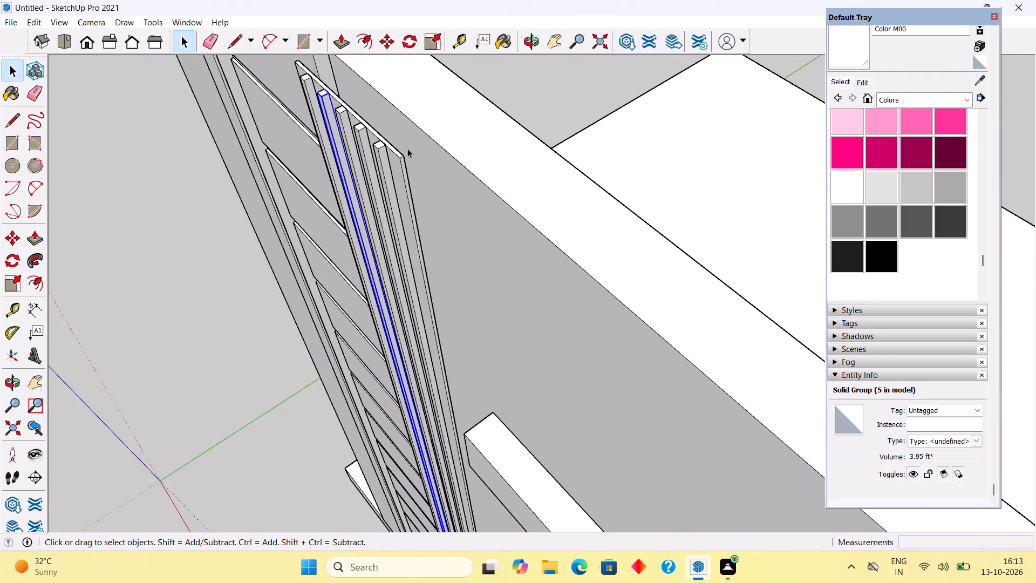
{"action": "left_click", "coordinate": [401, 165]}
{"action": "key", "text": "m"}
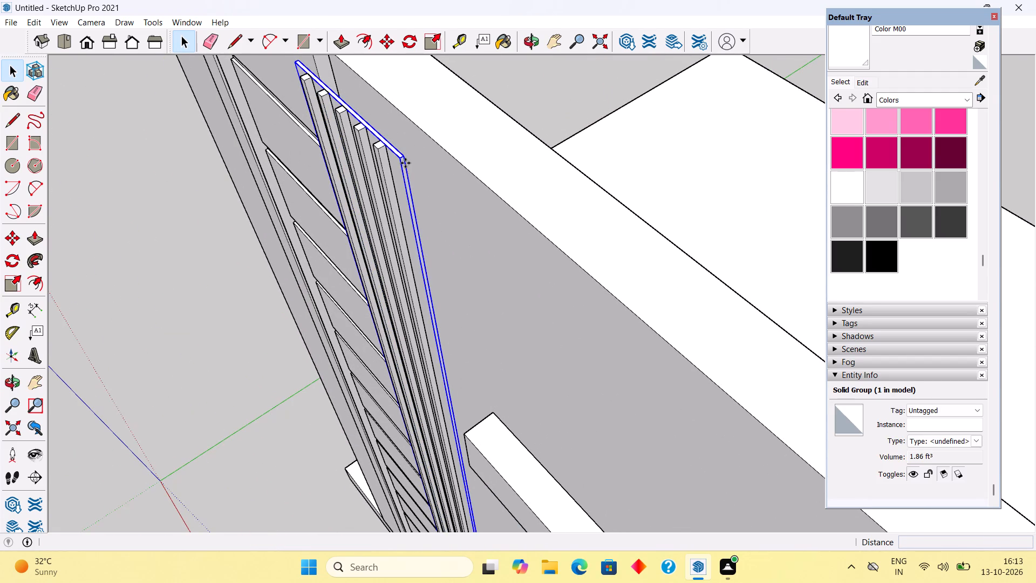
{"action": "left_click", "coordinate": [408, 156]}
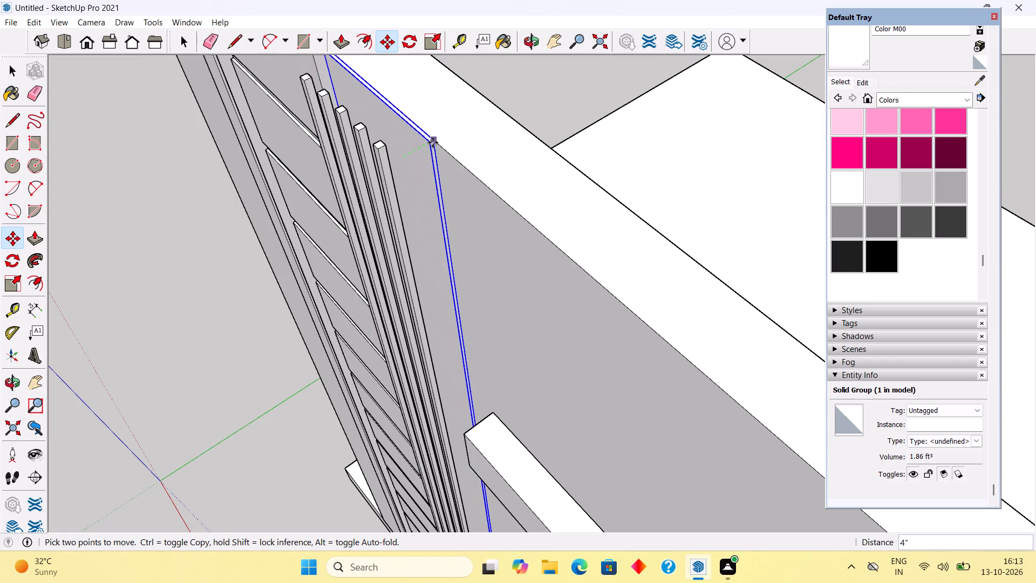
{"action": "left_click", "coordinate": [433, 143]}
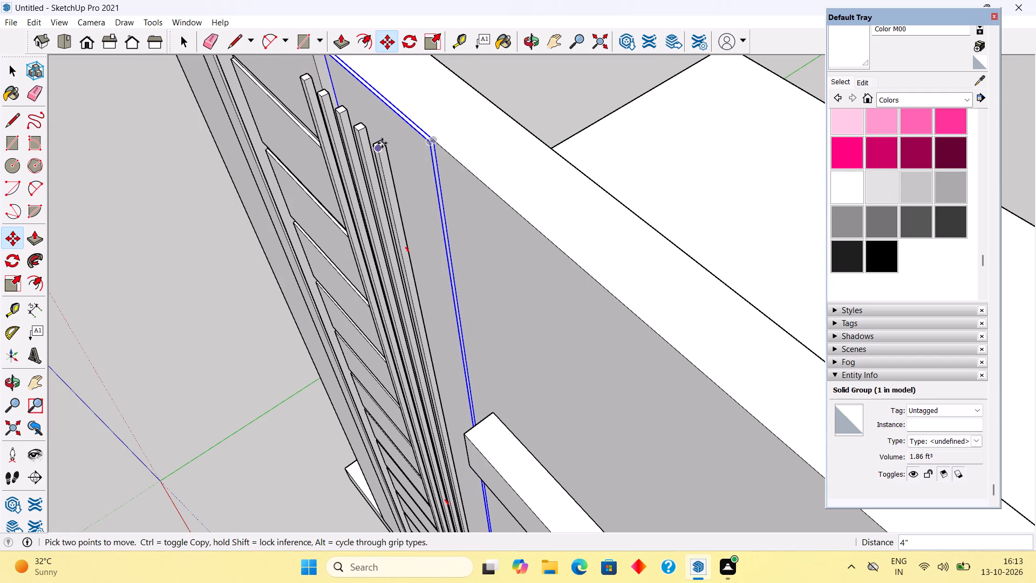
{"action": "key", "text": "space"}
Move the five tall vertical strips together back 4" against their backing panel.
{"action": "left_click", "coordinate": [389, 180]}
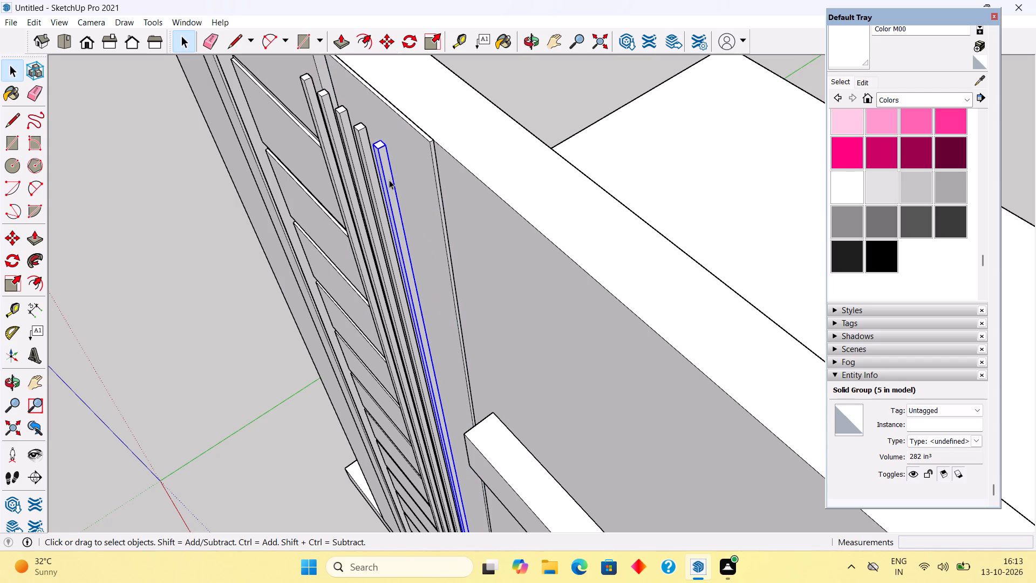
{"action": "left_click", "coordinate": [369, 163], "text": "shift"}
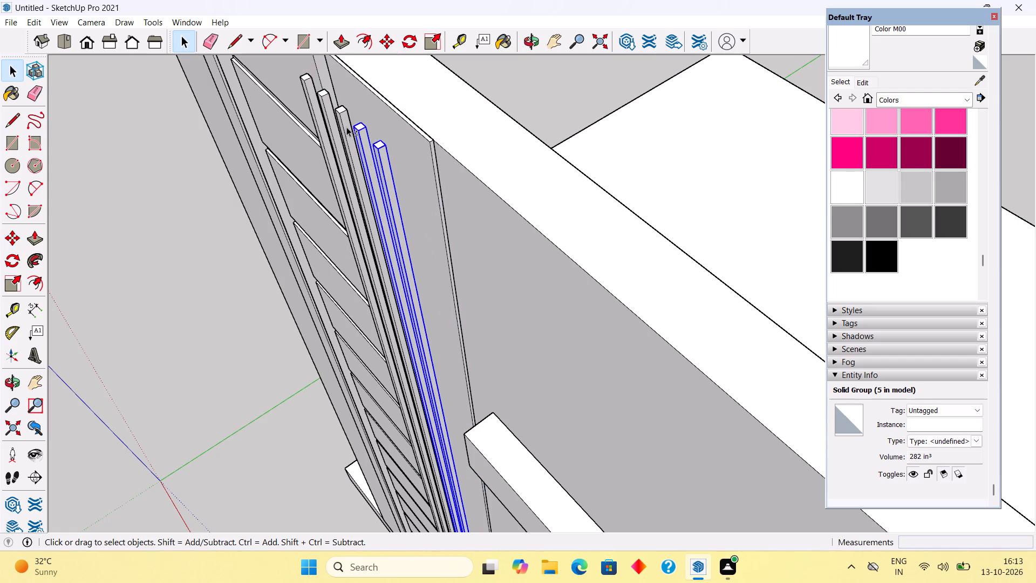
{"action": "left_click", "coordinate": [346, 126], "text": "shift"}
{"action": "left_click", "coordinate": [326, 107], "text": "shift"}
{"action": "left_click", "coordinate": [309, 88], "text": "shift"}
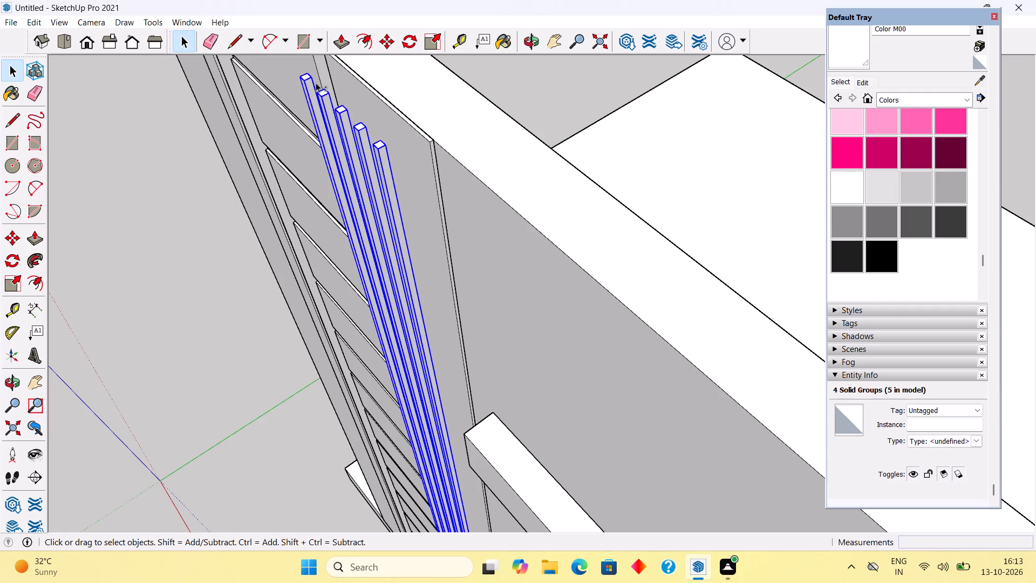
{"action": "key", "text": "m"}
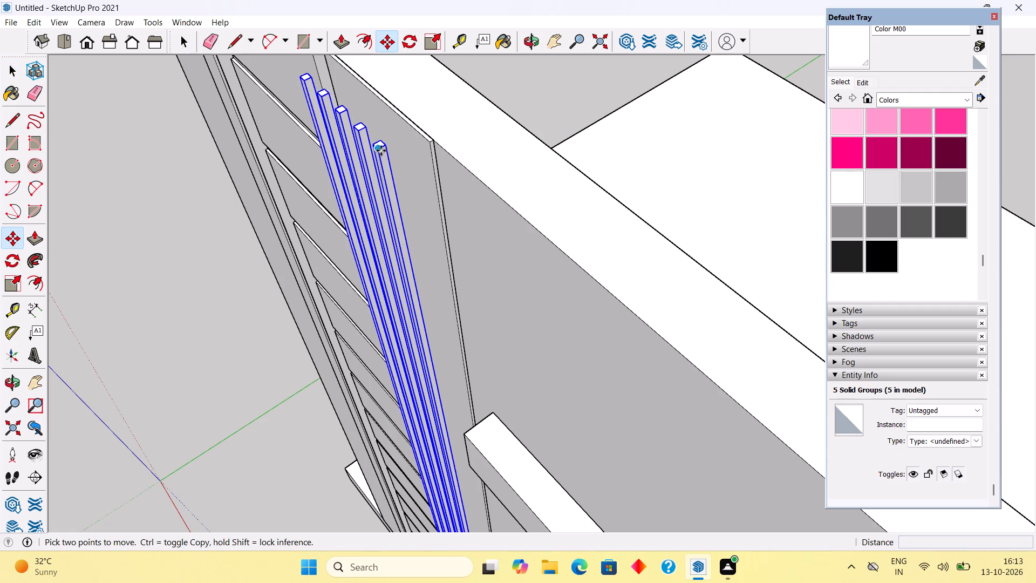
{"action": "left_click", "coordinate": [387, 147]}
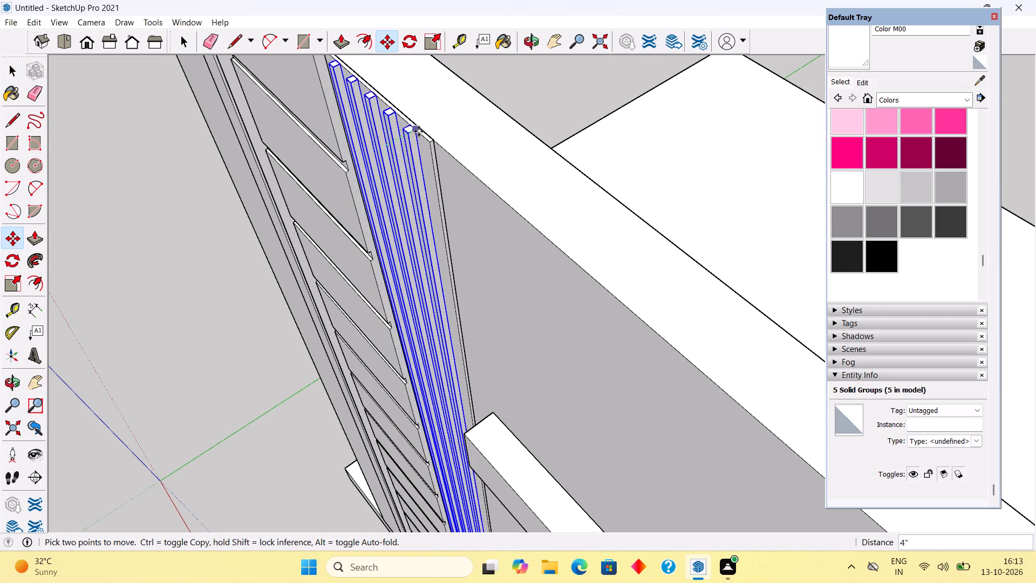
{"action": "left_click", "coordinate": [419, 134]}
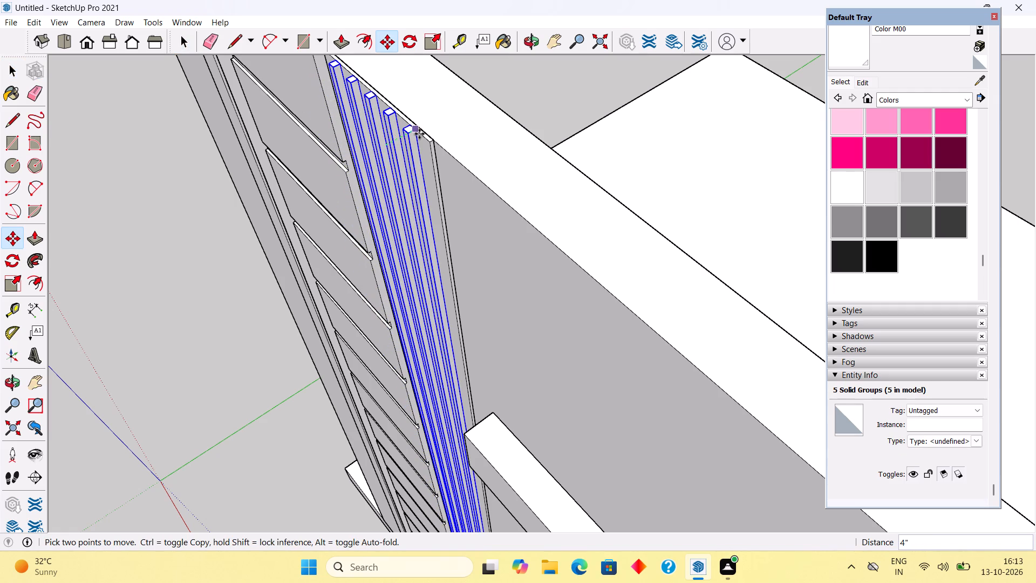
{"action": "key", "text": "space"}
Examine how the grooved panel, its narrow side strip and the vertical strips sit against the tall wall.
{"action": "scroll", "coordinate": [398, 185], "scroll_direction": "down", "scroll_amount": 10}
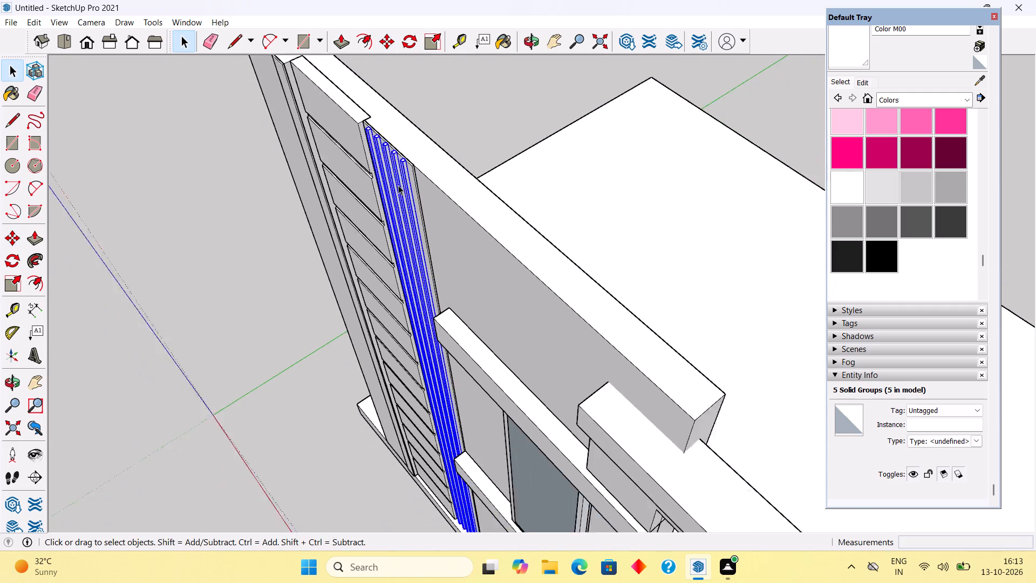
{"action": "scroll", "coordinate": [398, 186], "scroll_direction": "down", "scroll_amount": 6}
{"action": "middle_click_drag", "start_coordinate": [324, 104], "coordinate": [391, 127]}
{"action": "scroll", "coordinate": [351, 193], "scroll_direction": "up", "scroll_amount": 13}
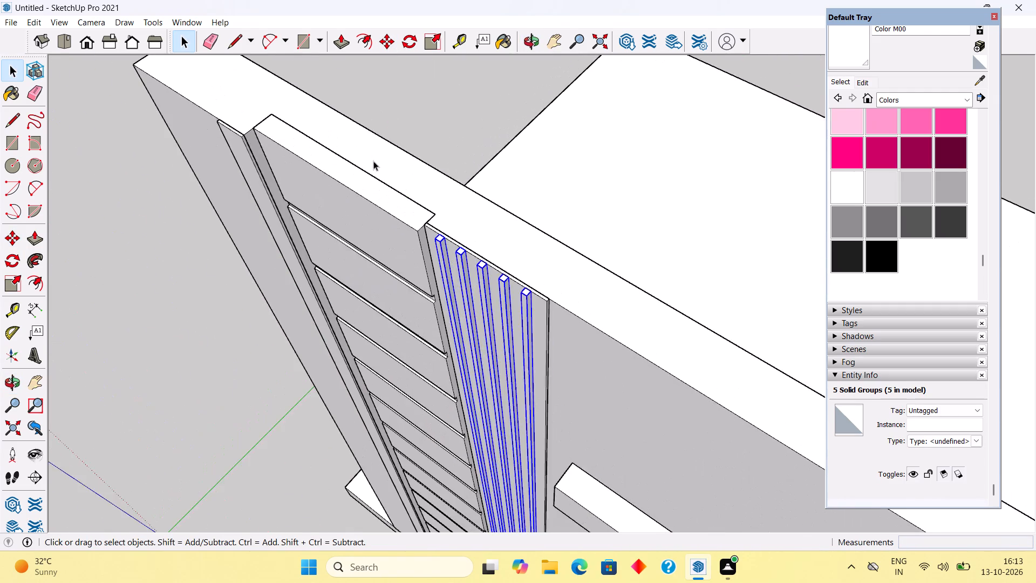
{"action": "scroll", "coordinate": [377, 175], "scroll_direction": "up", "scroll_amount": 3}
{"action": "middle_click_drag", "start_coordinate": [377, 176], "coordinate": [342, 194]}
{"action": "left_click", "coordinate": [343, 191]}
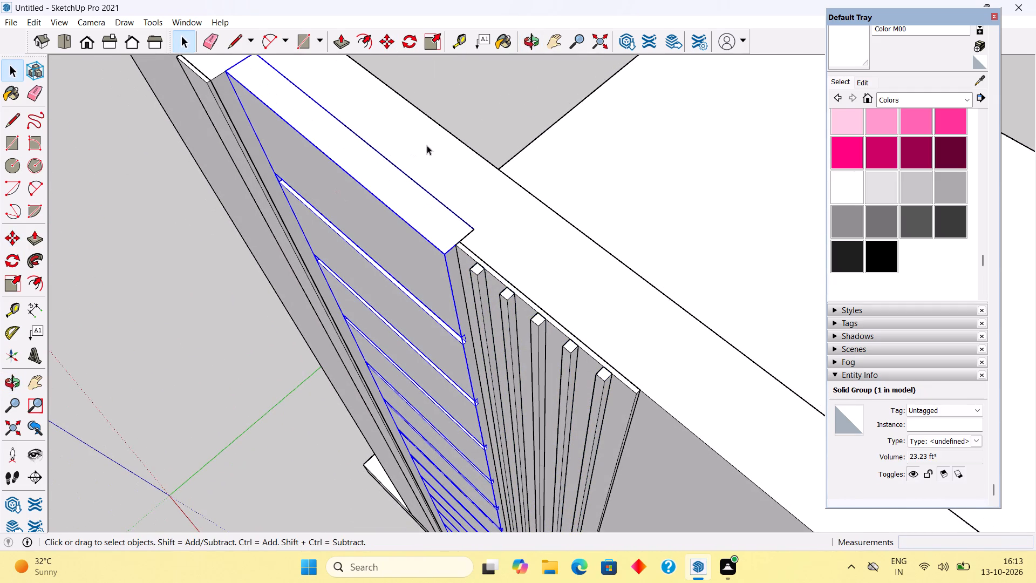
{"action": "middle_click_drag", "start_coordinate": [335, 184], "coordinate": [394, 206]}
{"action": "scroll", "coordinate": [323, 206], "scroll_direction": "down", "scroll_amount": 4}
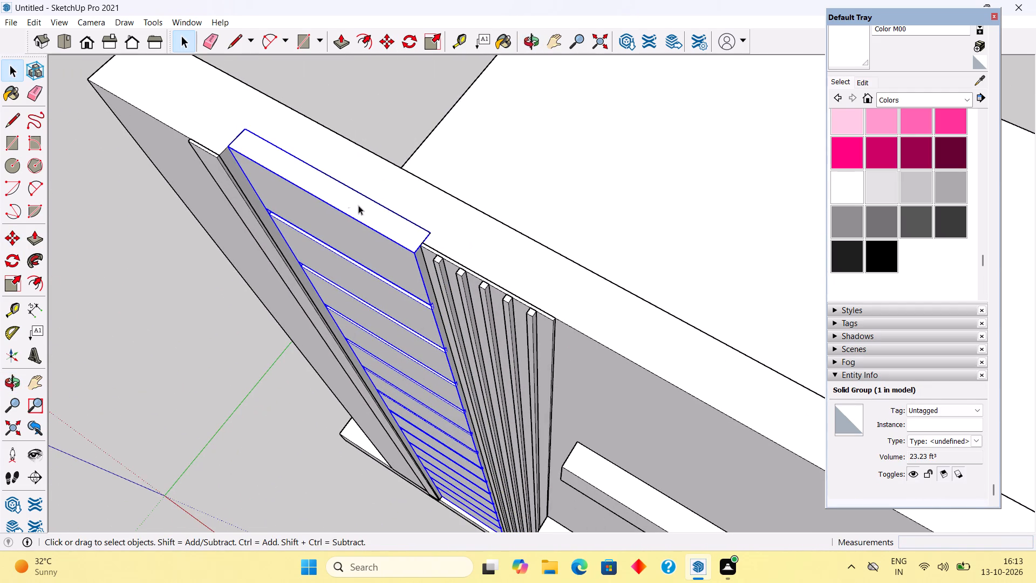
{"action": "scroll", "coordinate": [208, 154], "scroll_direction": "up", "scroll_amount": 5}
{"action": "middle_click_drag", "start_coordinate": [224, 148], "coordinate": [246, 132]}
{"action": "scroll", "coordinate": [244, 206], "scroll_direction": "up", "scroll_amount": 3}
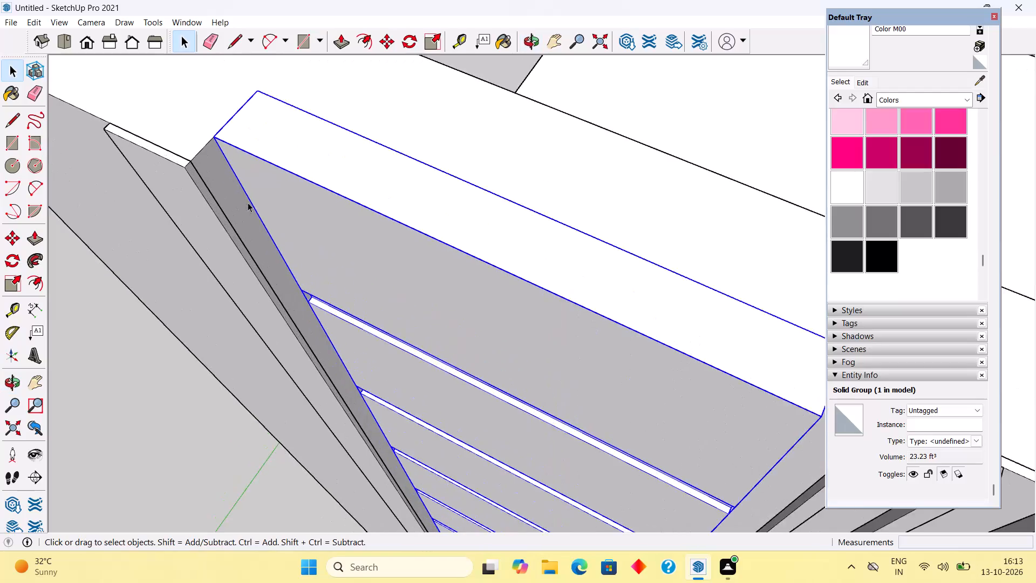
{"action": "scroll", "coordinate": [248, 202], "scroll_direction": "up", "scroll_amount": 9}
{"action": "left_click", "coordinate": [153, 156]}
{"action": "scroll", "coordinate": [153, 156], "scroll_direction": "down", "scroll_amount": 16}
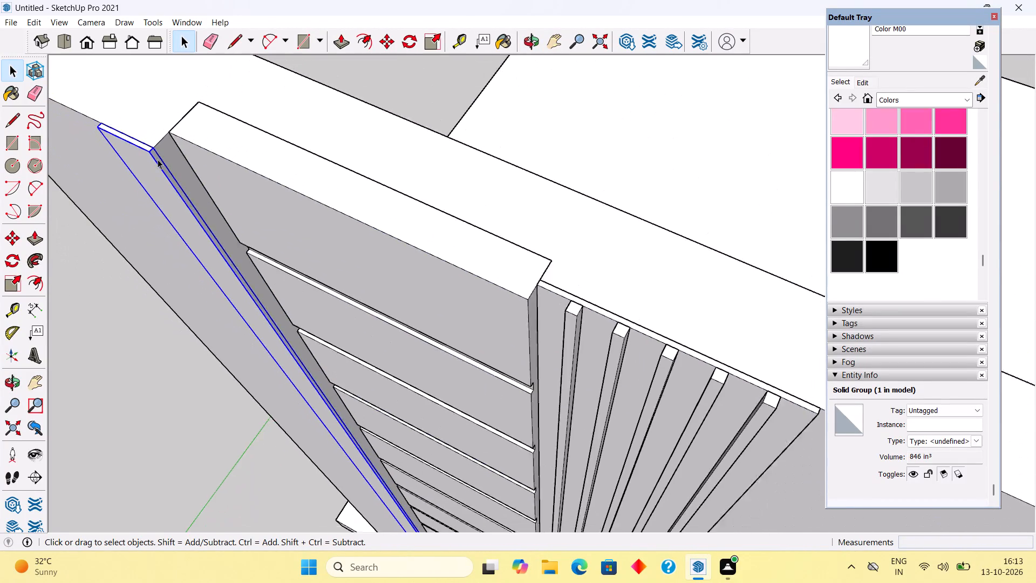
{"action": "scroll", "coordinate": [158, 159], "scroll_direction": "down", "scroll_amount": 10}
{"action": "middle_click_drag", "start_coordinate": [169, 173], "coordinate": [535, 139]}
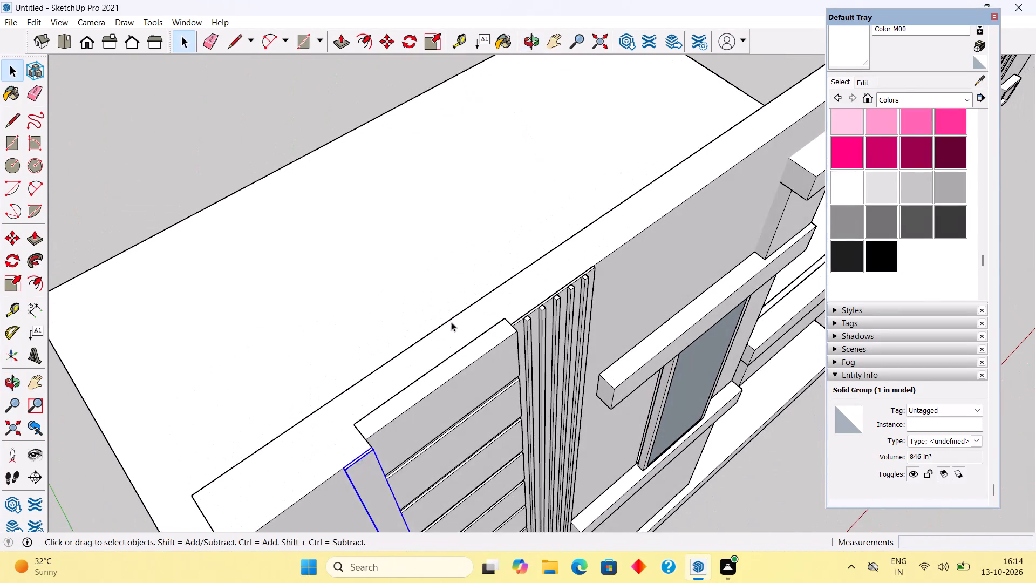
{"action": "scroll", "coordinate": [439, 340], "scroll_direction": "down", "scroll_amount": 5}
{"action": "scroll", "coordinate": [306, 436], "scroll_direction": "up", "scroll_amount": 4}
{"action": "scroll", "coordinate": [392, 433], "scroll_direction": "up", "scroll_amount": 5}
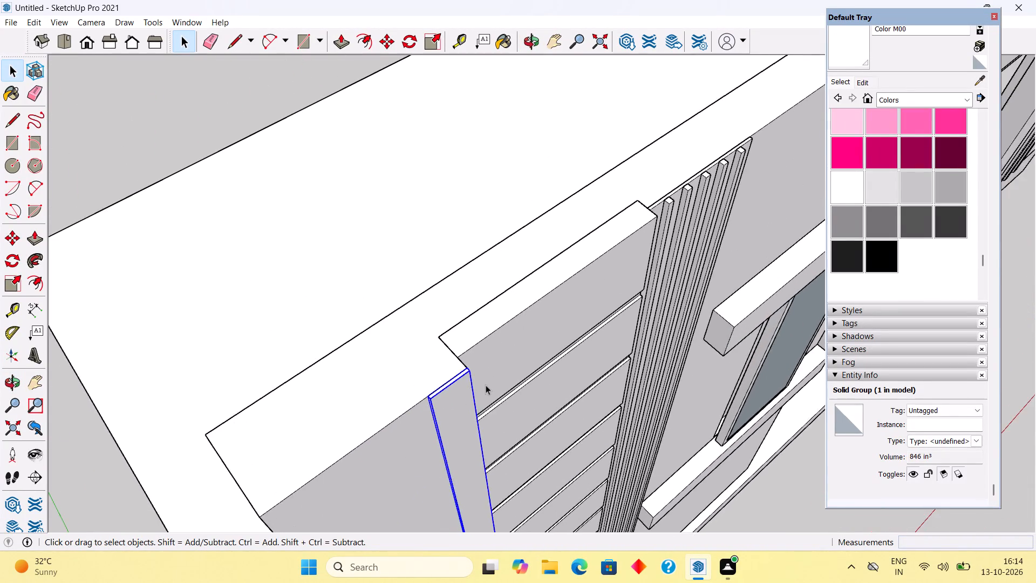
{"action": "scroll", "coordinate": [486, 385], "scroll_direction": "up", "scroll_amount": 4}
{"action": "middle_click_drag", "start_coordinate": [494, 360], "coordinate": [272, 428]}
{"action": "scroll", "coordinate": [272, 428], "scroll_direction": "down", "scroll_amount": 9}
{"action": "scroll", "coordinate": [303, 392], "scroll_direction": "down", "scroll_amount": 5}
{"action": "middle_click_drag", "start_coordinate": [346, 380], "coordinate": [355, 370]}
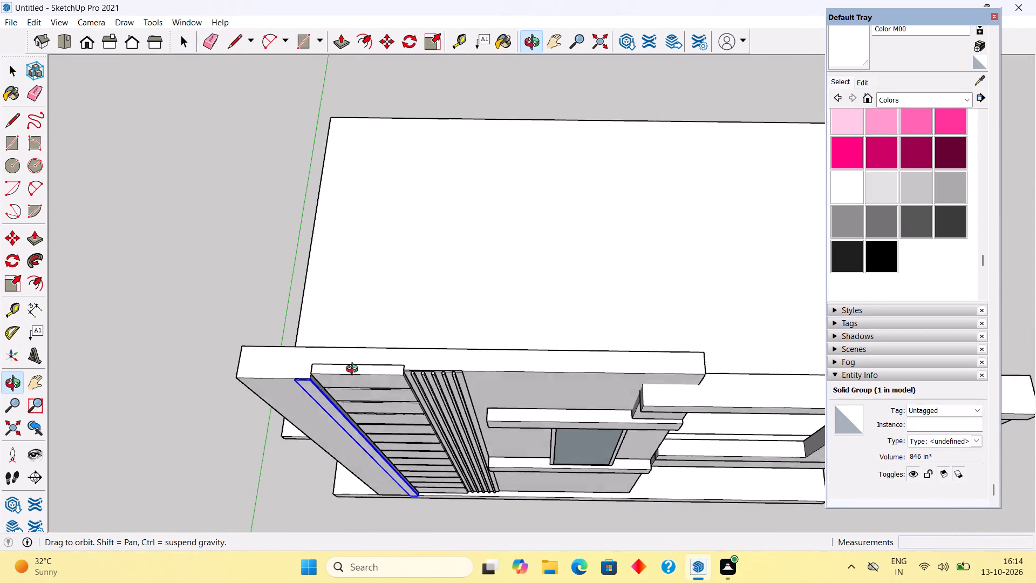
{"action": "middle_click_drag", "start_coordinate": [355, 370], "coordinate": [396, 273]}
{"action": "left_click", "coordinate": [233, 205]}
{"action": "scroll", "coordinate": [372, 248], "scroll_direction": "down", "scroll_amount": 2}
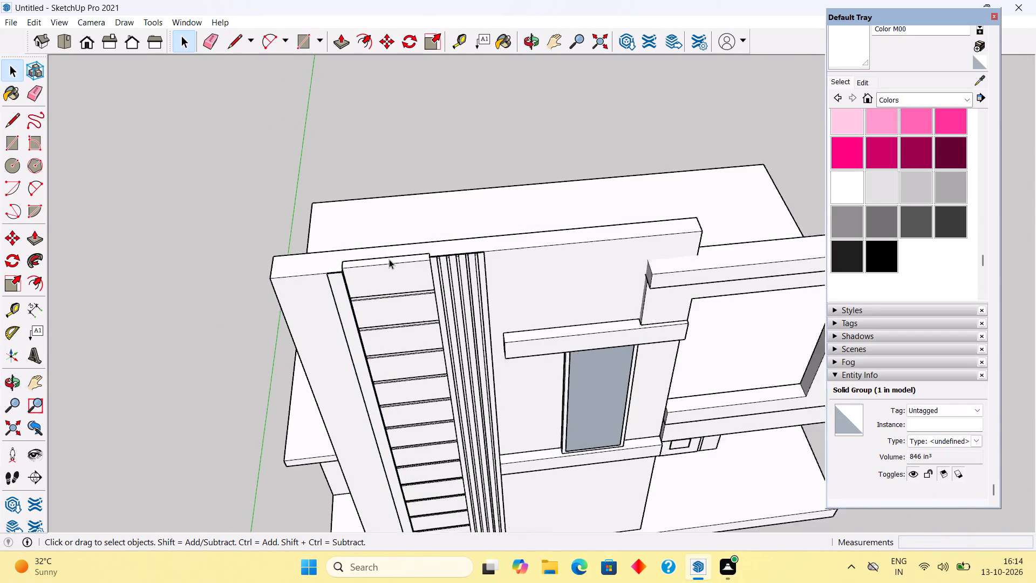
{"action": "scroll", "coordinate": [389, 259], "scroll_direction": "down", "scroll_amount": 4}
{"action": "scroll", "coordinate": [390, 260], "scroll_direction": "up", "scroll_amount": 1}
{"action": "scroll", "coordinate": [390, 260], "scroll_direction": "down", "scroll_amount": 3}
{"action": "middle_click_drag", "start_coordinate": [509, 438], "coordinate": [317, 240]}
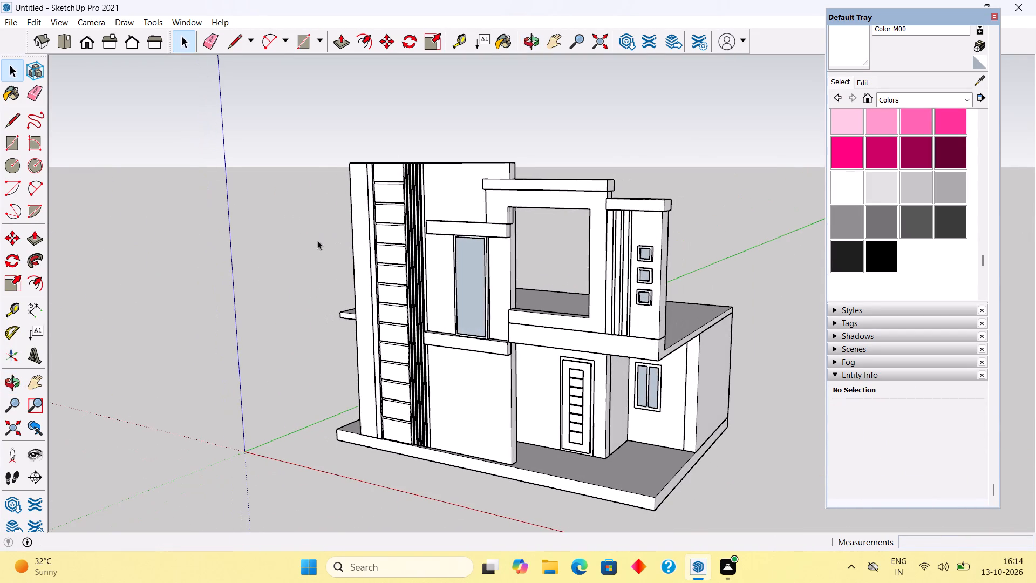
Push the rear face of the frame wall around the large upper opening forward to the tall wall's recessed front face.
{"action": "scroll", "coordinate": [495, 242], "scroll_direction": "up", "scroll_amount": 6}
{"action": "scroll", "coordinate": [544, 149], "scroll_direction": "up", "scroll_amount": 5}
{"action": "middle_click_drag", "start_coordinate": [469, 221], "coordinate": [332, 184]}
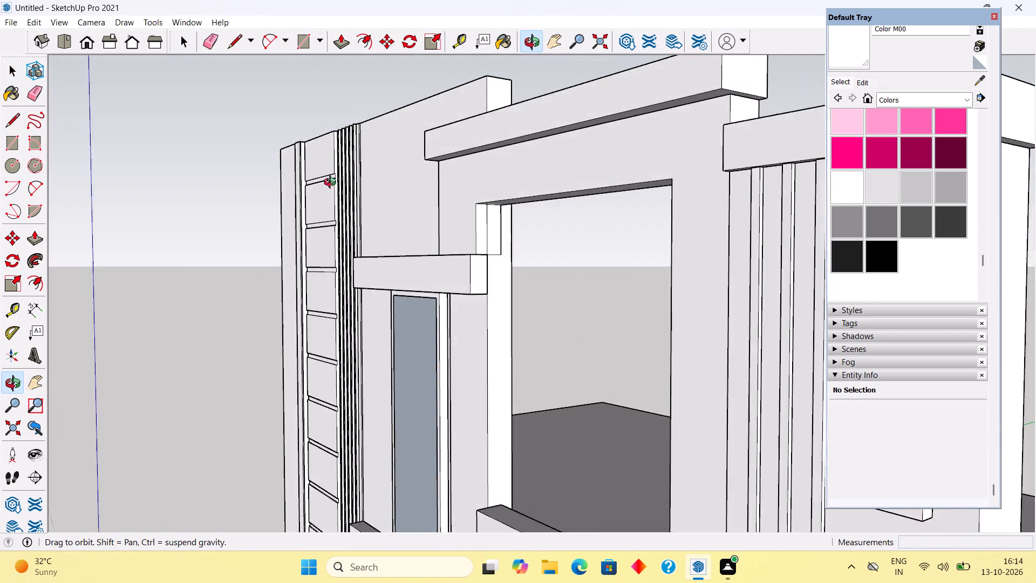
{"action": "middle_click_drag", "start_coordinate": [332, 184], "coordinate": [322, 203]}
{"action": "scroll", "coordinate": [480, 220], "scroll_direction": "up", "scroll_amount": 5}
{"action": "left_click", "coordinate": [490, 238]}
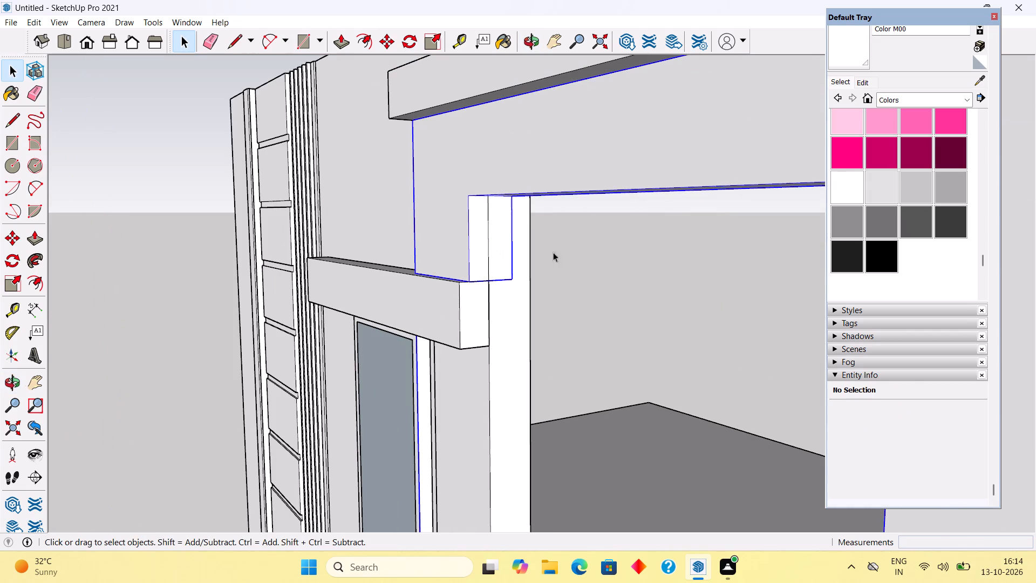
{"action": "middle_click_drag", "start_coordinate": [571, 258], "coordinate": [425, 286]}
{"action": "triple_click", "coordinate": [234, 225]}
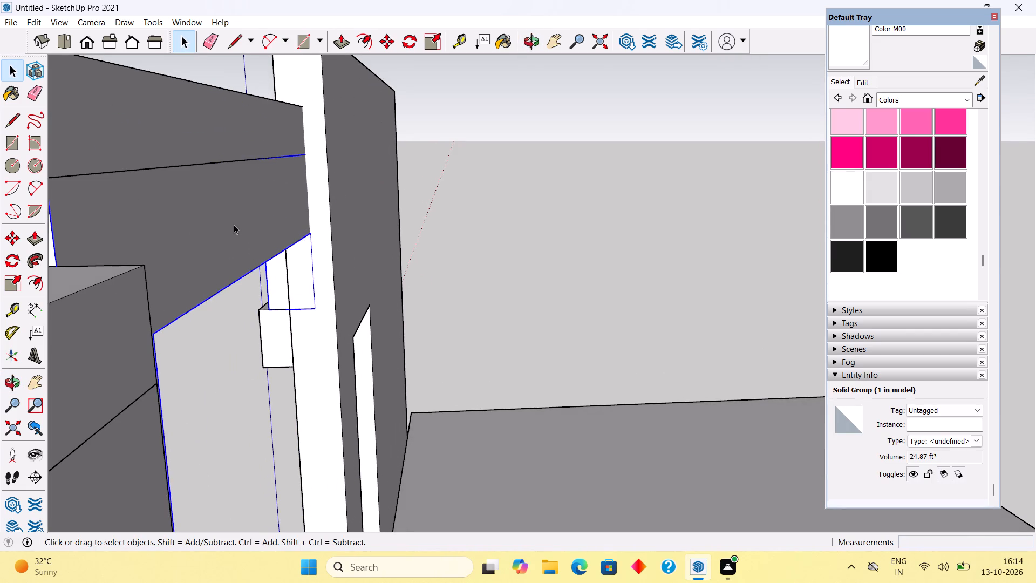
{"action": "key", "text": "p"}
{"action": "left_click", "coordinate": [286, 221]}
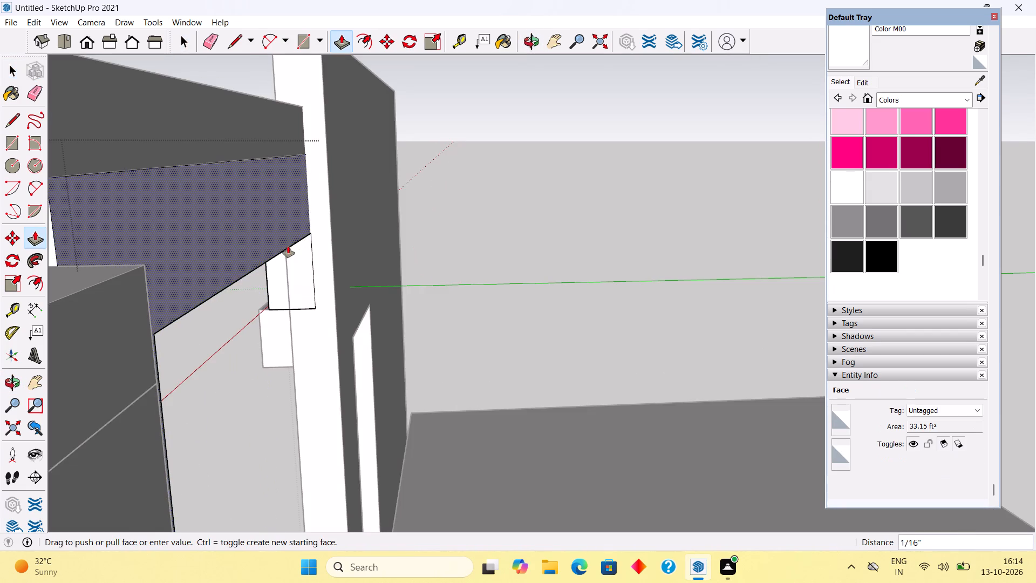
{"action": "left_click", "coordinate": [286, 282]}
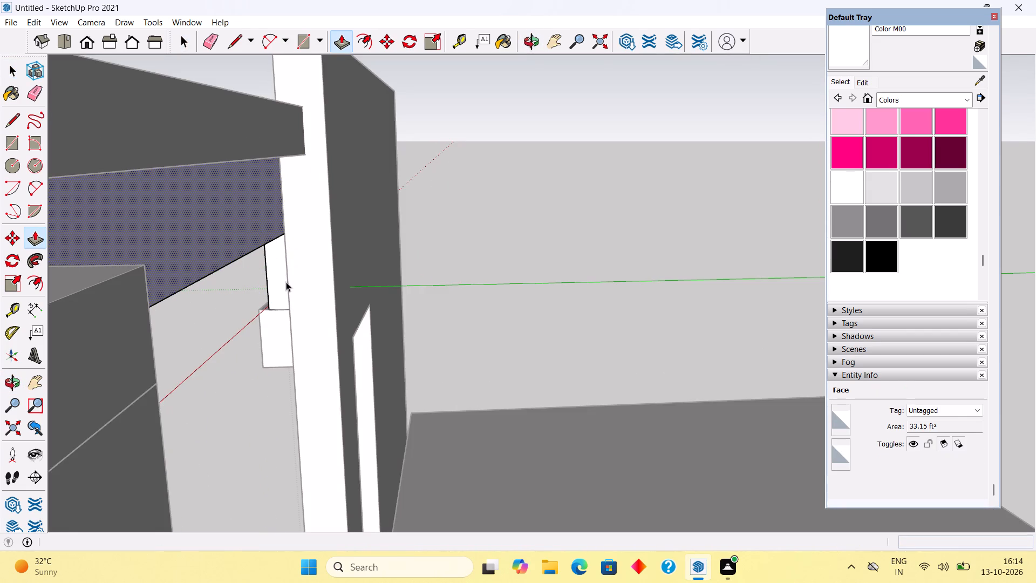
{"action": "key", "text": "space"}
Push the rear face of the projecting band above the large upper opening forward 5" to the tall wall's front face.
{"action": "triple_click", "coordinate": [284, 130]}
{"action": "key", "text": "p"}
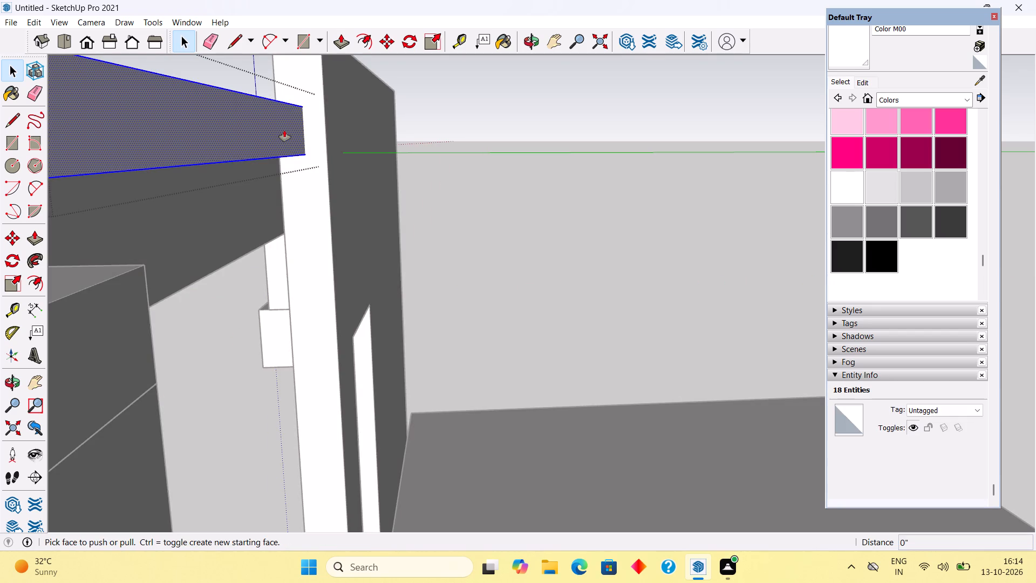
{"action": "left_click", "coordinate": [284, 130]}
{"action": "left_click", "coordinate": [279, 177]}
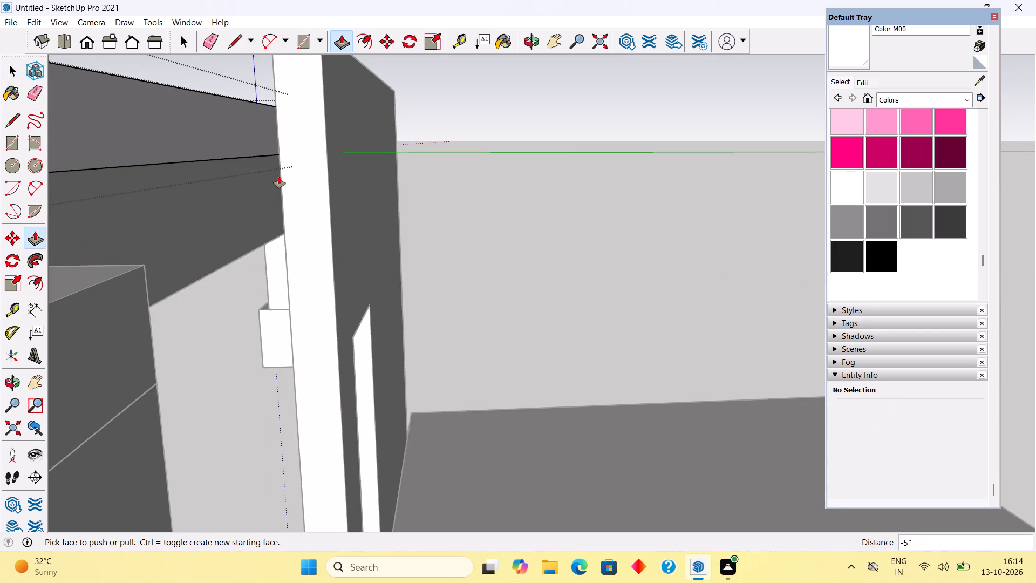
{"action": "scroll", "coordinate": [280, 178], "scroll_direction": "down", "scroll_amount": 10}
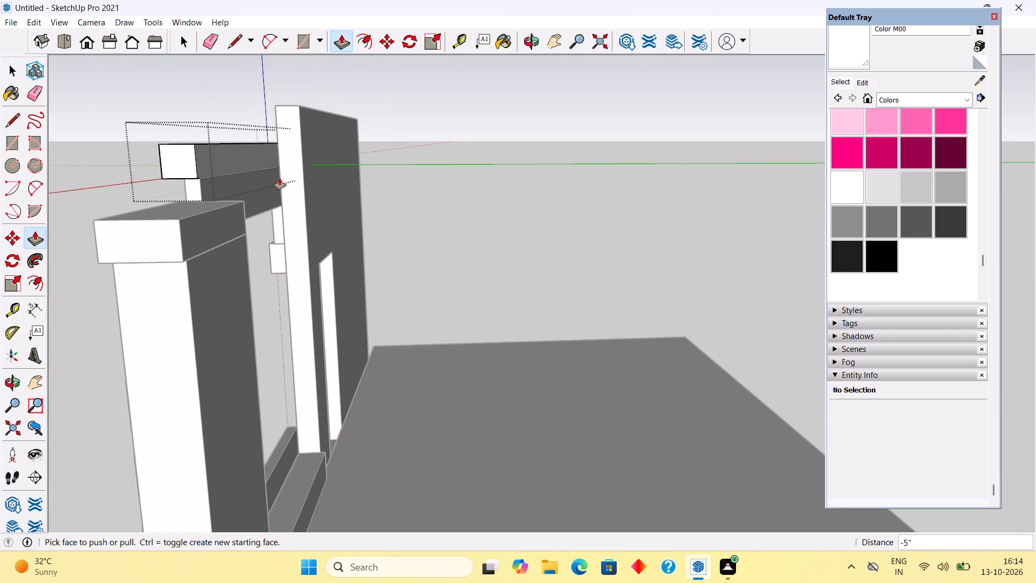
Examine the front elevation around the large upper opening and the projecting band below it.
{"action": "key", "text": "space"}
{"action": "left_click", "coordinate": [418, 114]}
{"action": "middle_click_drag", "start_coordinate": [15, 394], "coordinate": [278, 308]}
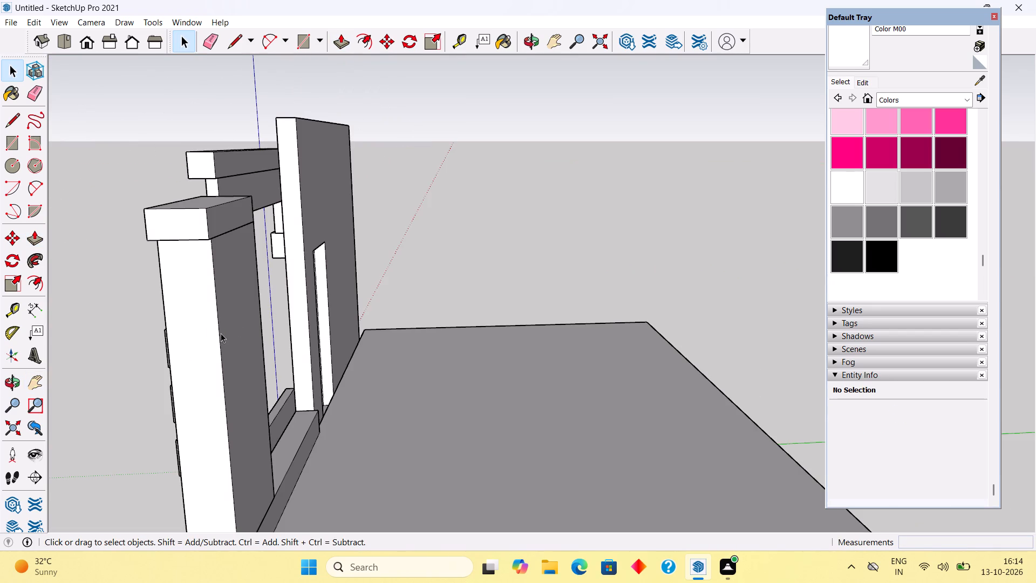
{"action": "middle_click_drag", "start_coordinate": [220, 334], "coordinate": [569, 210]}
{"action": "scroll", "coordinate": [569, 210], "scroll_direction": "down", "scroll_amount": 9}
{"action": "middle_click_drag", "start_coordinate": [556, 270], "coordinate": [596, 485]}
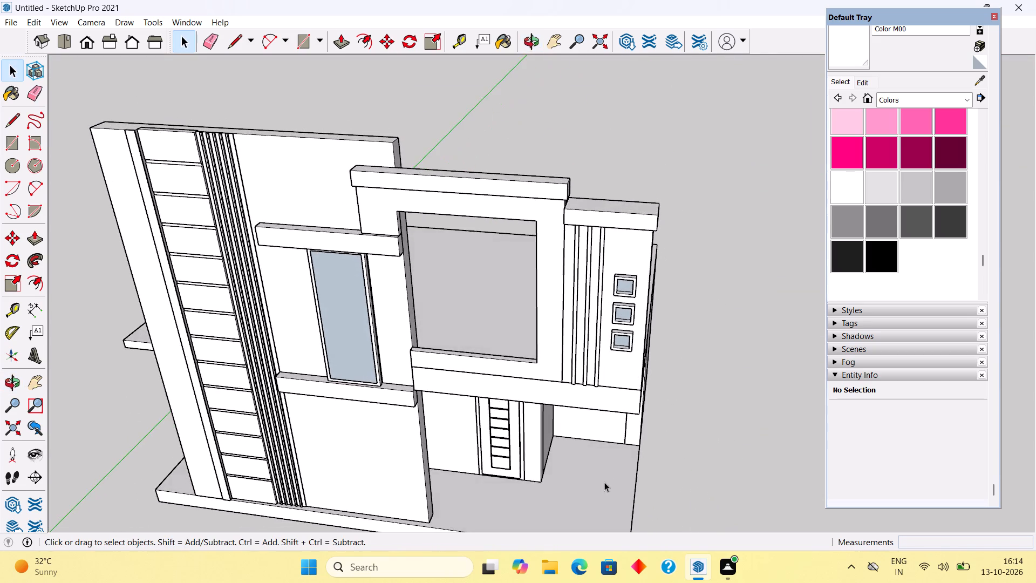
{"action": "scroll", "coordinate": [601, 386], "scroll_direction": "up", "scroll_amount": 12}
{"action": "middle_click_drag", "start_coordinate": [578, 385], "coordinate": [708, 301]}
{"action": "scroll", "coordinate": [708, 301], "scroll_direction": "down", "scroll_amount": 4}
{"action": "middle_click_drag", "start_coordinate": [417, 357], "coordinate": [536, 378]}
{"action": "scroll", "coordinate": [536, 378], "scroll_direction": "down", "scroll_amount": 1}
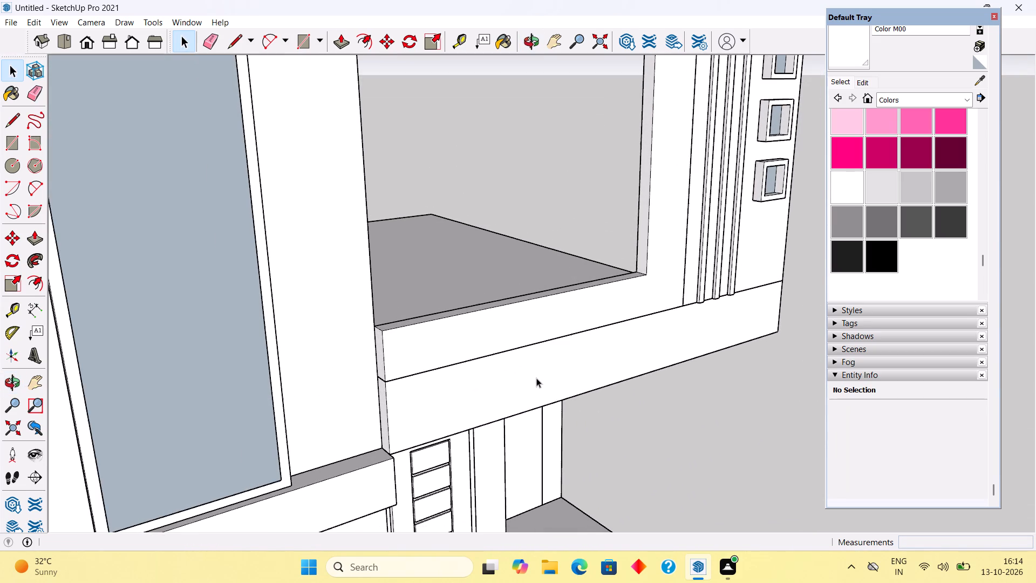
{"action": "scroll", "coordinate": [533, 370], "scroll_direction": "down", "scroll_amount": 3}
Thin the upper end wall carrying the three small square windows by pushing its rear face forward inside its group.
{"action": "middle_click_drag", "start_coordinate": [529, 368], "coordinate": [142, 395]}
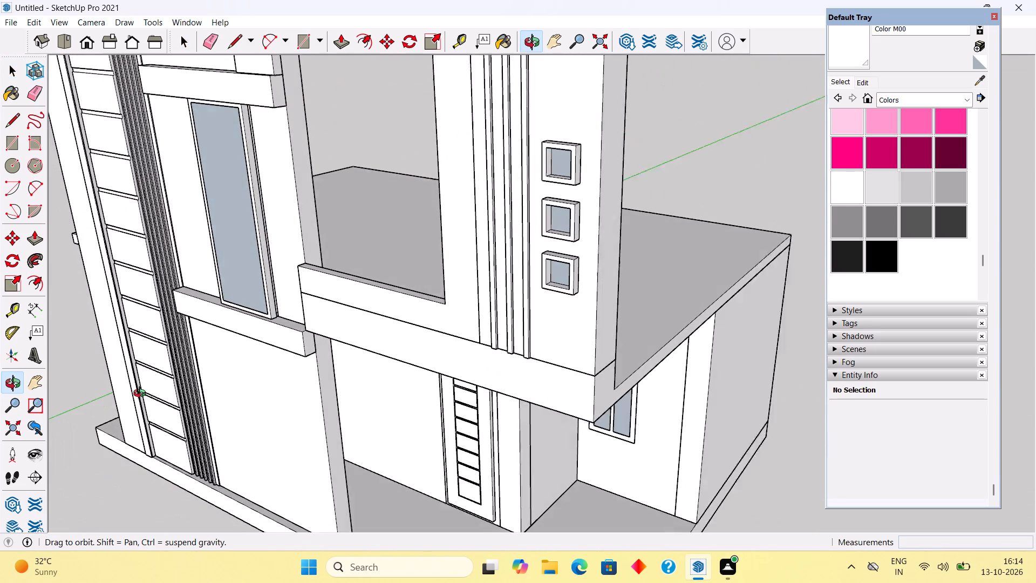
{"action": "middle_click_drag", "start_coordinate": [142, 395], "coordinate": [137, 393]}
{"action": "middle_click_drag", "start_coordinate": [571, 349], "coordinate": [336, 360]}
{"action": "middle_click_drag", "start_coordinate": [394, 258], "coordinate": [284, 290]}
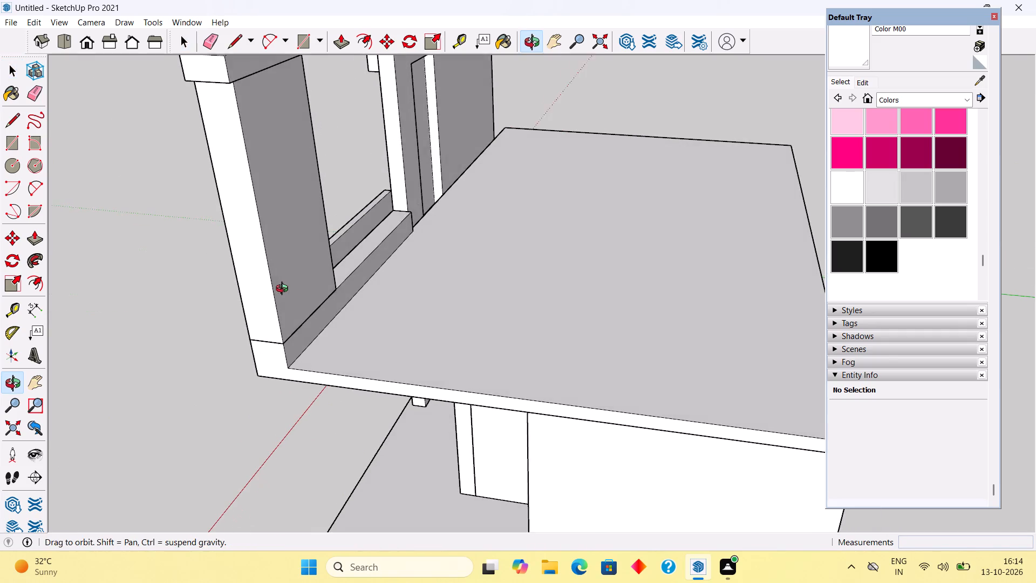
{"action": "middle_click_drag", "start_coordinate": [284, 290], "coordinate": [280, 290]}
{"action": "triple_click", "coordinate": [294, 254]}
{"action": "key", "text": "p"}
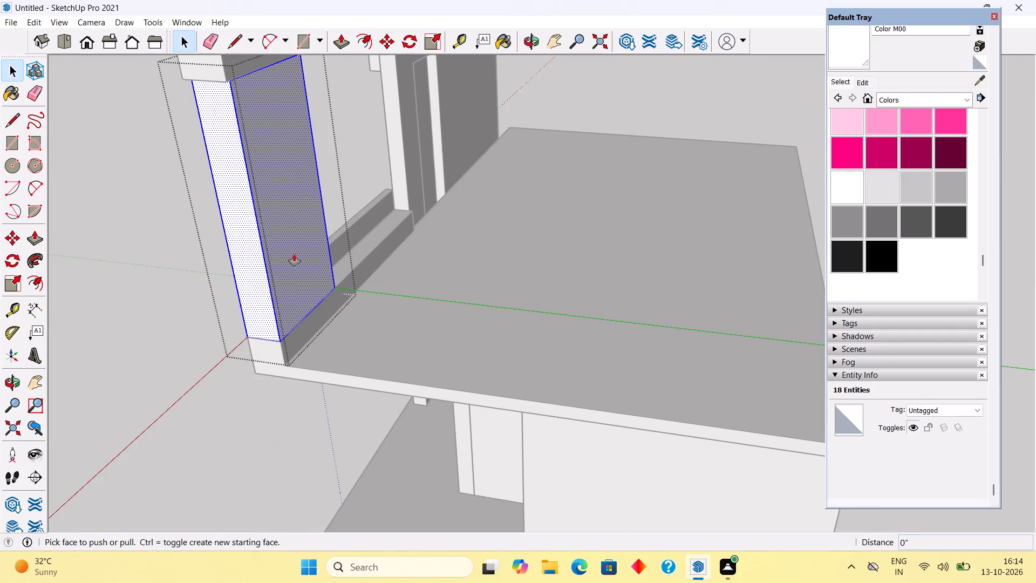
{"action": "left_click", "coordinate": [294, 254]}
{"action": "left_click", "coordinate": [279, 266]}
{"action": "middle_click_drag", "start_coordinate": [257, 328], "coordinate": [483, 253]}
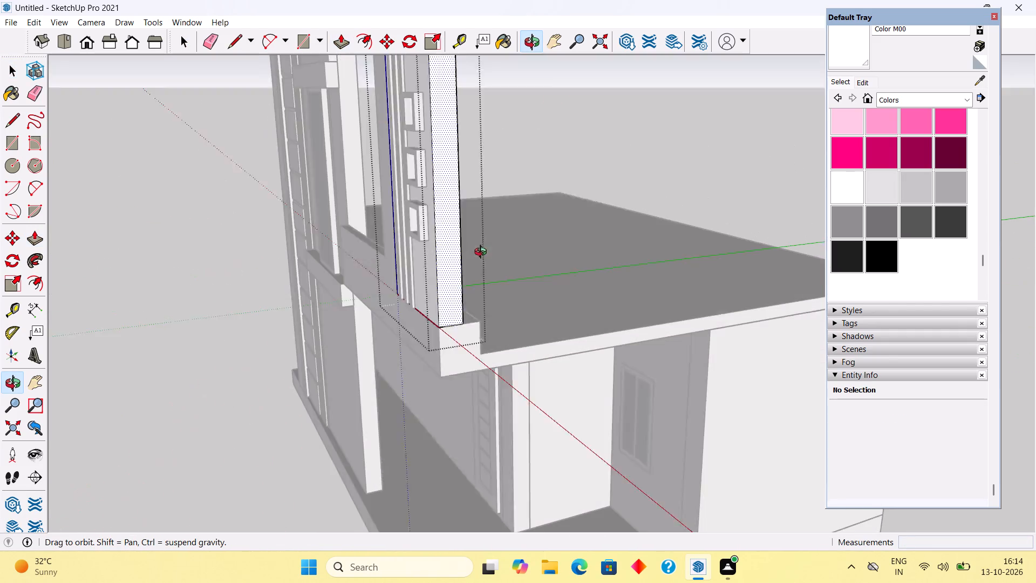
{"action": "middle_click_drag", "start_coordinate": [483, 253], "coordinate": [491, 250]}
{"action": "key", "text": "space"}
{"action": "scroll", "coordinate": [434, 306], "scroll_direction": "up", "scroll_amount": 6}
{"action": "left_click", "coordinate": [480, 261]}
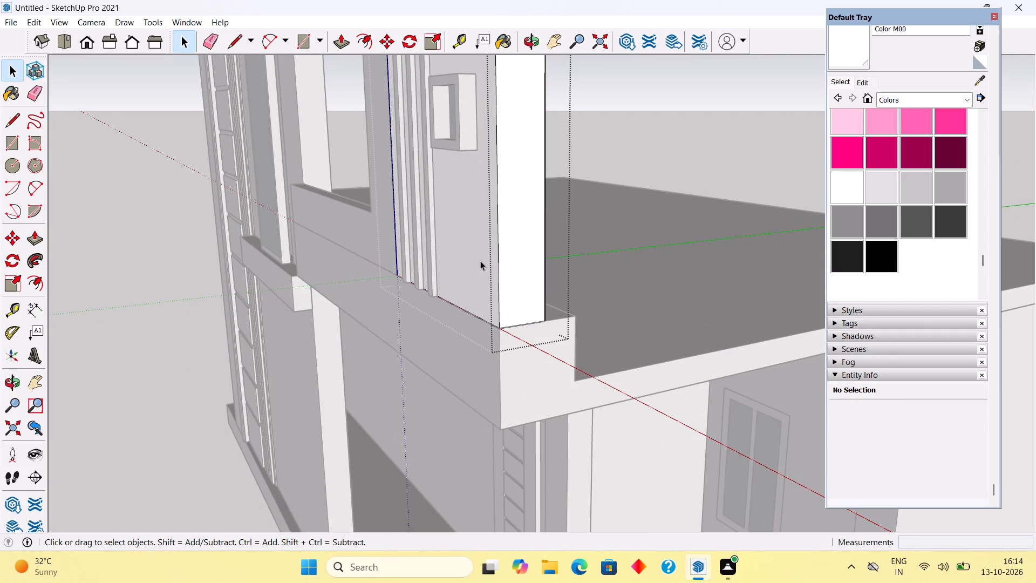
{"action": "left_click", "coordinate": [118, 186]}
Move the upper end wall, its three small square windows and three vertical strips together back 1" from the beam's front edge.
{"action": "scroll", "coordinate": [352, 227], "scroll_direction": "down", "scroll_amount": 3}
{"action": "left_click", "coordinate": [462, 275]}
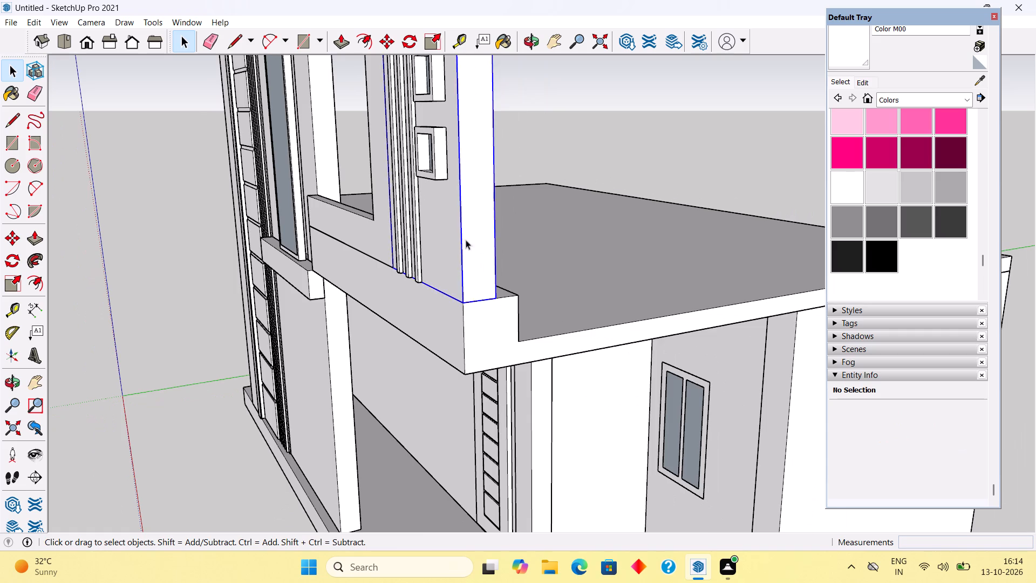
{"action": "scroll", "coordinate": [469, 213], "scroll_direction": "down", "scroll_amount": 5}
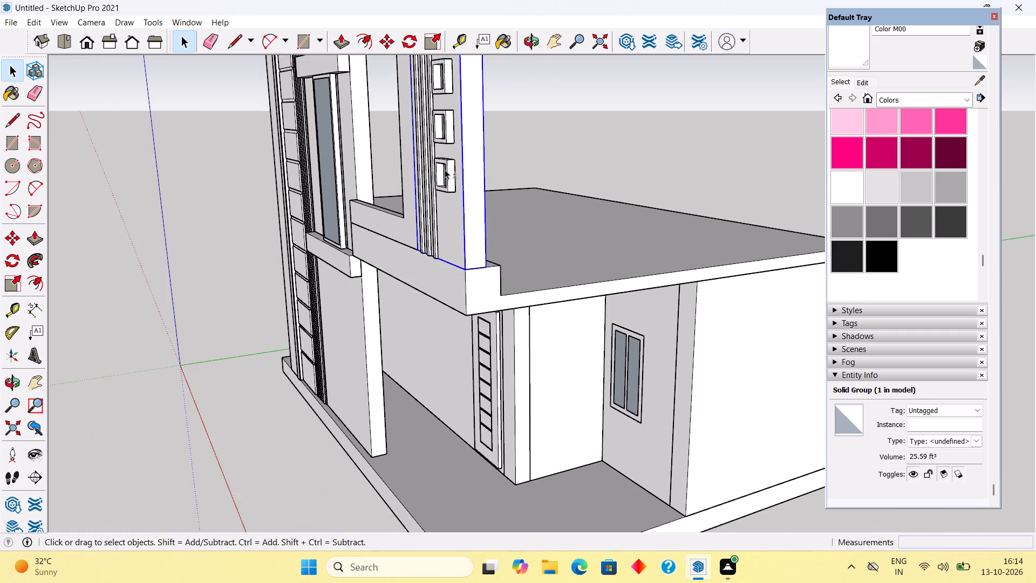
{"action": "left_click", "coordinate": [452, 170], "text": "shift"}
{"action": "left_click", "coordinate": [448, 136], "text": "shift"}
{"action": "left_click", "coordinate": [448, 83], "text": "shift"}
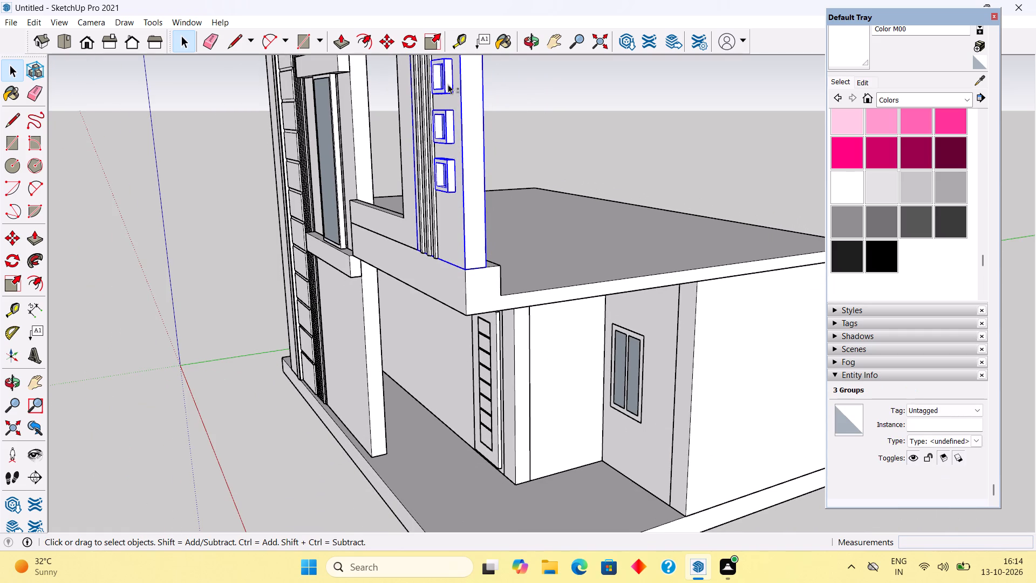
{"action": "scroll", "coordinate": [420, 166], "scroll_direction": "down", "scroll_amount": 4, "text": "shift"}
{"action": "scroll", "coordinate": [401, 253], "scroll_direction": "up", "scroll_amount": 10, "text": "shift"}
{"action": "left_click", "coordinate": [471, 148], "text": "shift"}
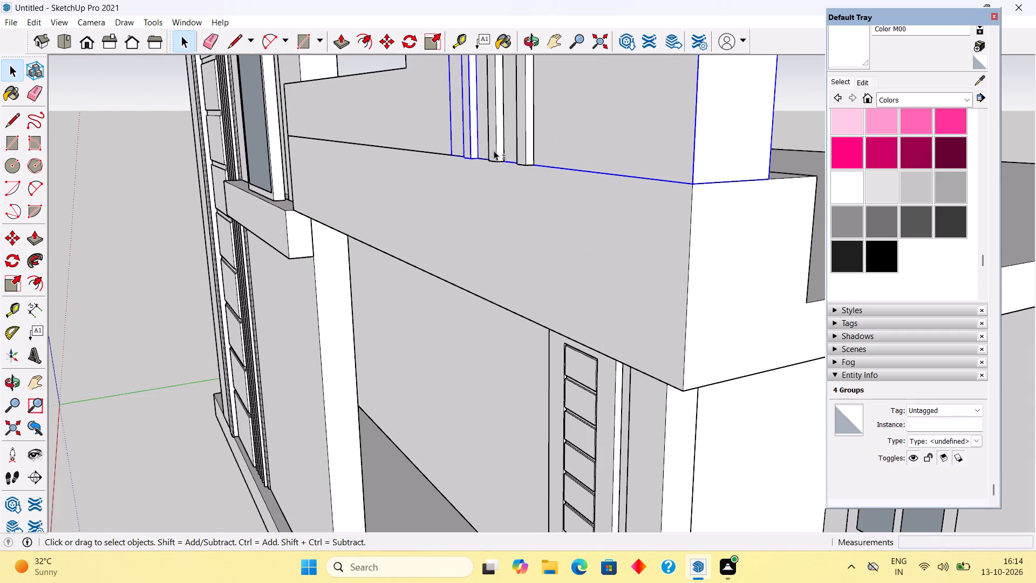
{"action": "left_click", "coordinate": [494, 151], "text": "shift"}
{"action": "left_click", "coordinate": [522, 155], "text": "shift"}
{"action": "middle_click_drag", "start_coordinate": [701, 241], "coordinate": [514, 279], "text": "shift"}
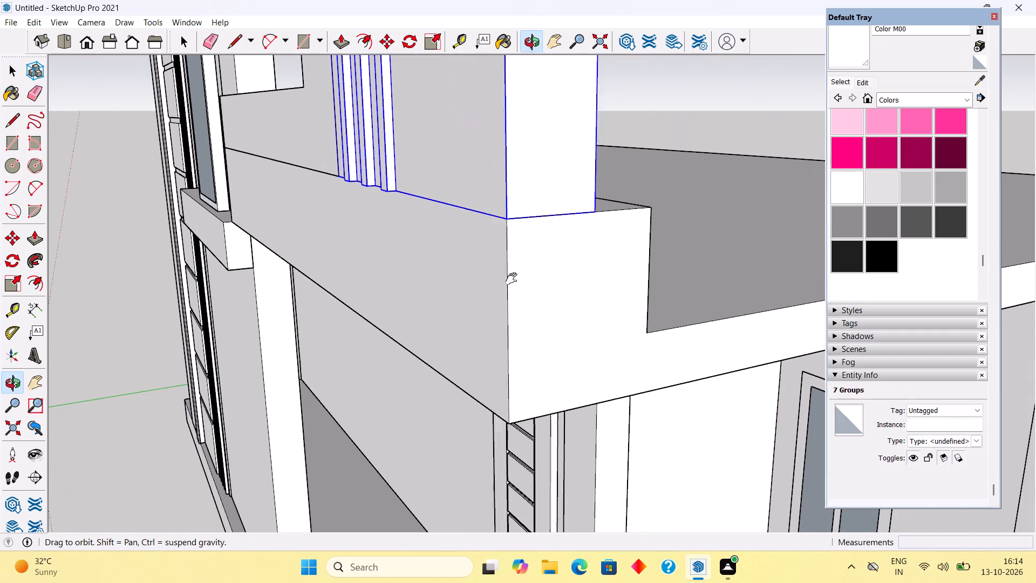
{"action": "middle_click_drag", "start_coordinate": [514, 279], "coordinate": [509, 282], "text": "shift"}
{"action": "key", "text": "m"}
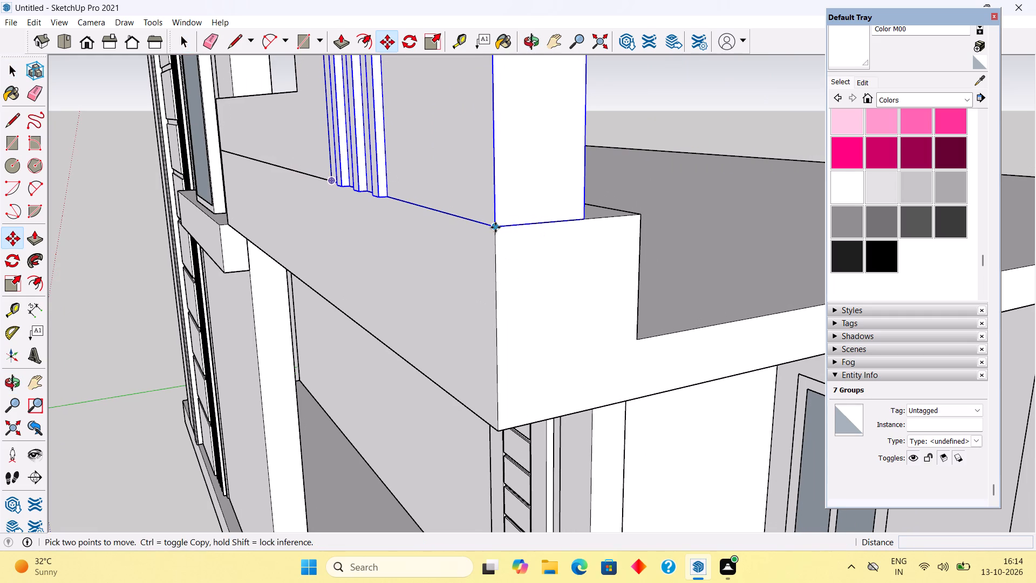
{"action": "left_click", "coordinate": [495, 227]}
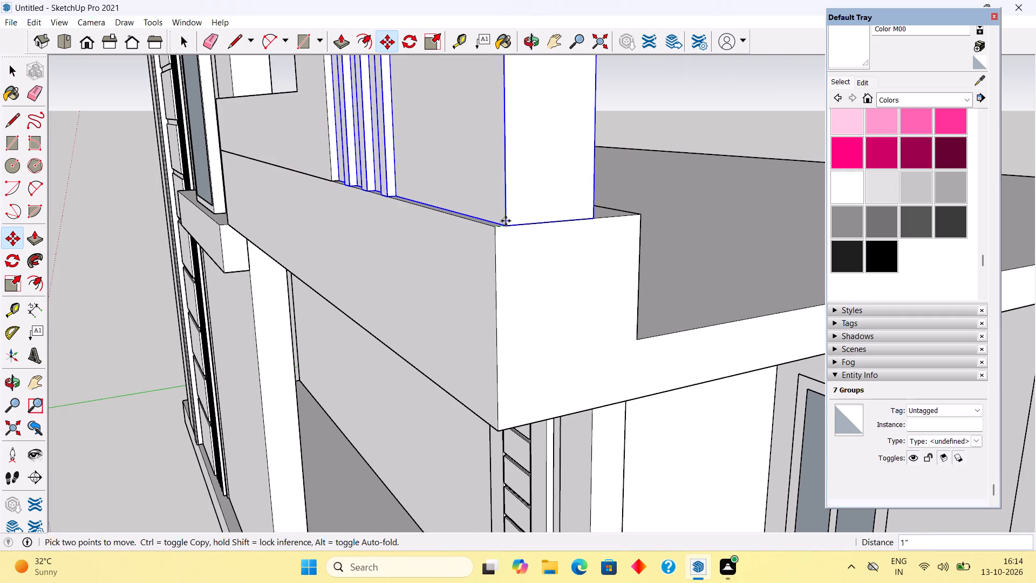
{"action": "left_click", "coordinate": [506, 221]}
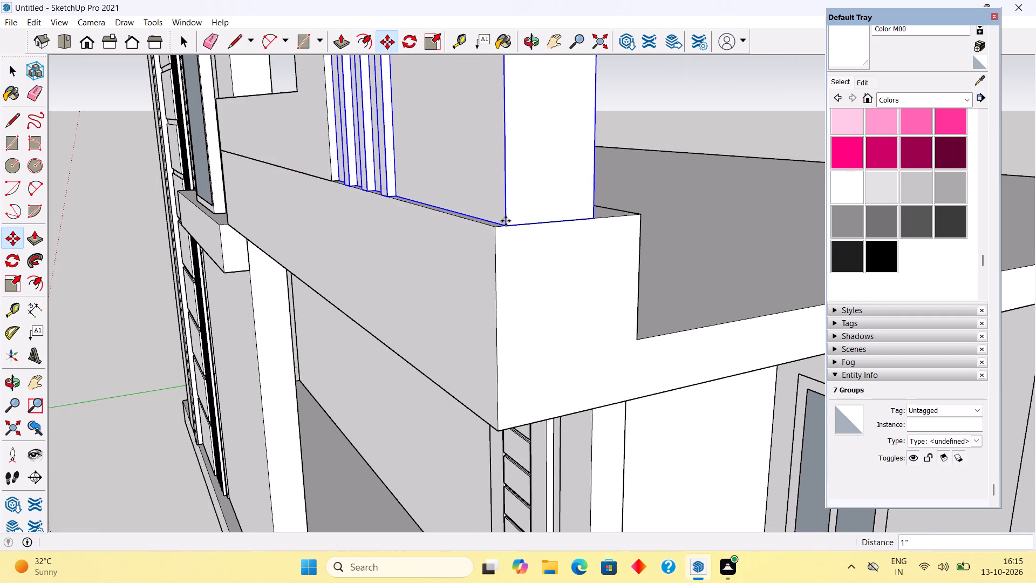
{"action": "key", "text": "space"}
{"action": "left_click", "coordinate": [45, 266]}
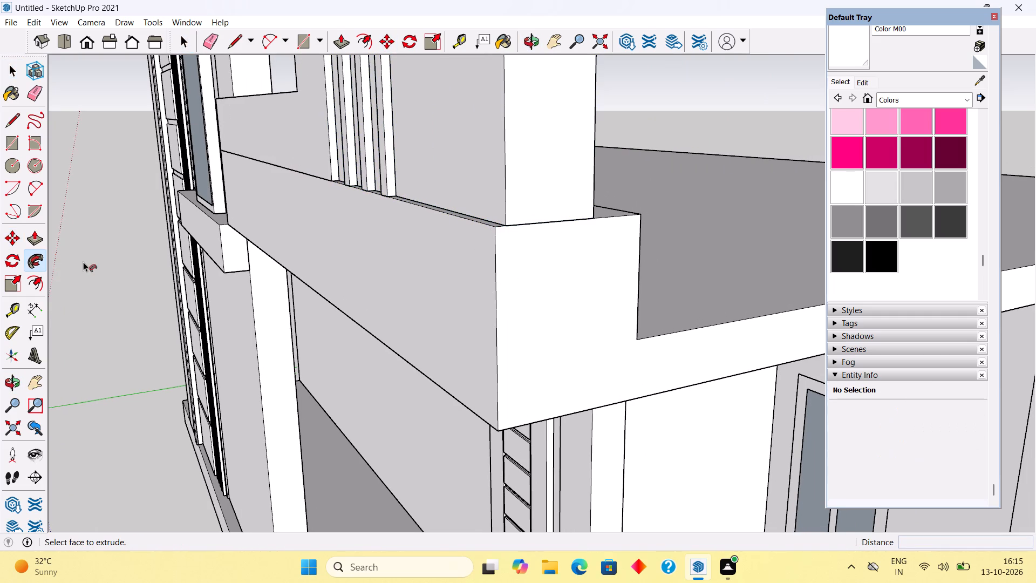
{"action": "key", "text": "space"}
{"action": "left_click", "coordinate": [83, 264]}
Examine the whole house front from several angles to check the alignment of walls, strips, frames and bands.
{"action": "scroll", "coordinate": [101, 277], "scroll_direction": "down", "scroll_amount": 11}
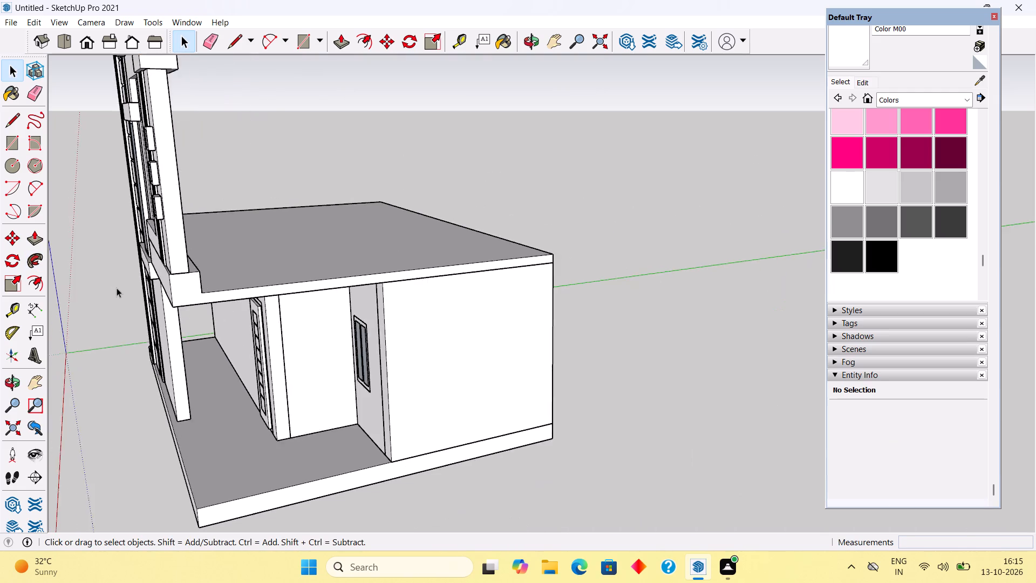
{"action": "scroll", "coordinate": [117, 288], "scroll_direction": "down", "scroll_amount": 6}
{"action": "middle_click_drag", "start_coordinate": [117, 257], "coordinate": [365, 236]}
{"action": "scroll", "coordinate": [365, 236], "scroll_direction": "down", "scroll_amount": 8}
{"action": "middle_click_drag", "start_coordinate": [340, 293], "coordinate": [388, 280]}
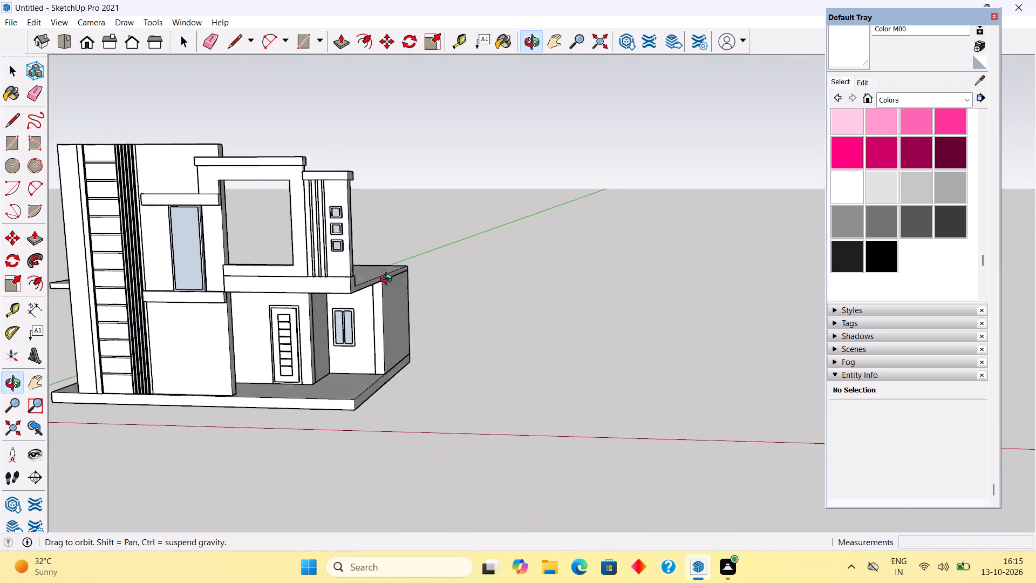
{"action": "middle_click_drag", "start_coordinate": [388, 280], "coordinate": [486, 262]}
{"action": "scroll", "coordinate": [485, 262], "scroll_direction": "down", "scroll_amount": 3}
{"action": "middle_click_drag", "start_coordinate": [235, 317], "coordinate": [300, 337]}
{"action": "scroll", "coordinate": [303, 337], "scroll_direction": "down", "scroll_amount": 3}
{"action": "scroll", "coordinate": [155, 384], "scroll_direction": "up", "scroll_amount": 3}
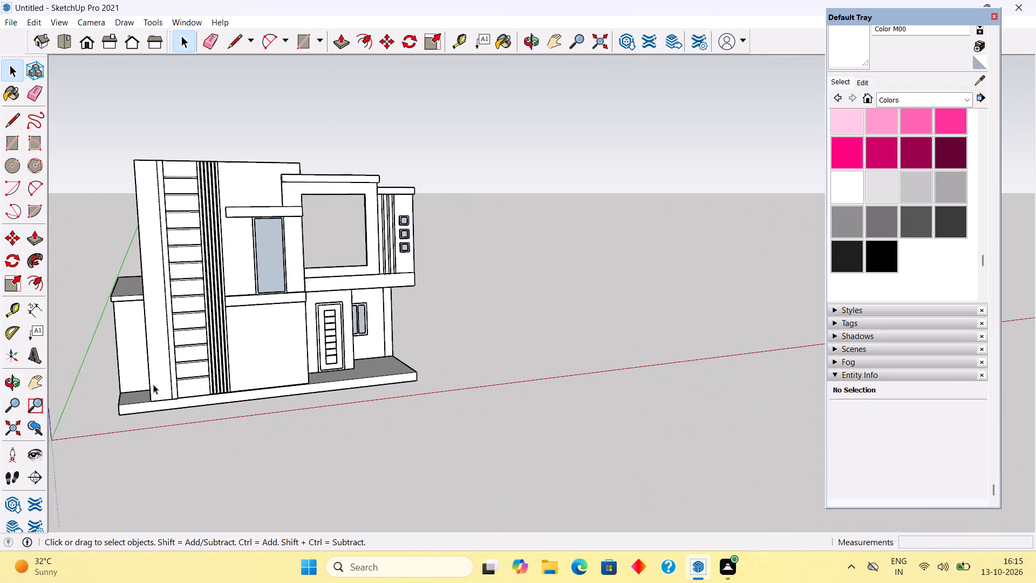
{"action": "scroll", "coordinate": [153, 384], "scroll_direction": "up", "scroll_amount": 1}
{"action": "middle_click_drag", "start_coordinate": [80, 354], "coordinate": [73, 343]}
{"action": "middle_click_drag", "start_coordinate": [192, 324], "coordinate": [113, 311]}
{"action": "scroll", "coordinate": [113, 310], "scroll_direction": "up", "scroll_amount": 4}
{"action": "scroll", "coordinate": [126, 306], "scroll_direction": "down", "scroll_amount": 5}
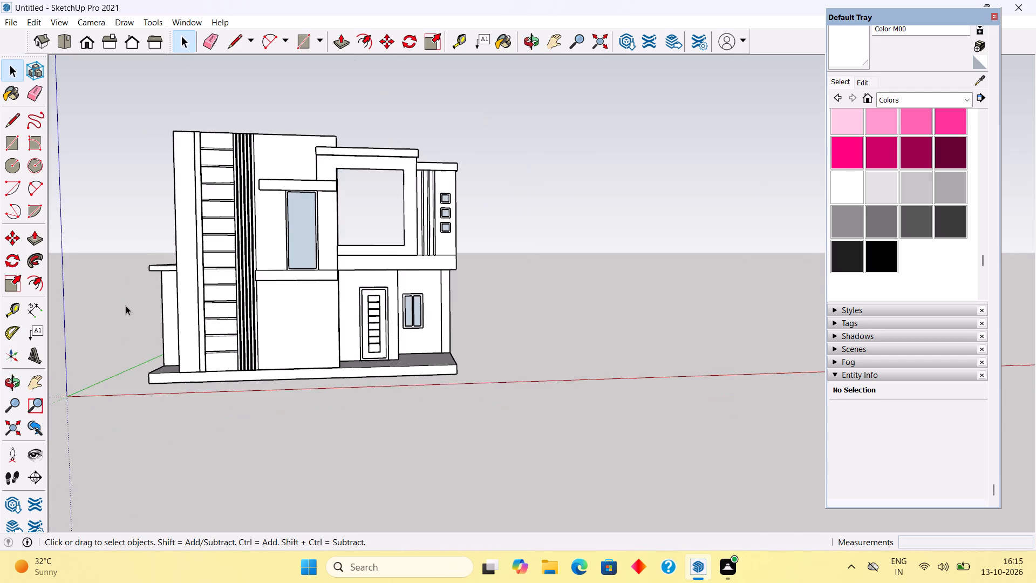
{"action": "scroll", "coordinate": [165, 164], "scroll_direction": "up", "scroll_amount": 3}
{"action": "middle_click_drag", "start_coordinate": [169, 163], "coordinate": [97, 168]}
{"action": "scroll", "coordinate": [114, 151], "scroll_direction": "up", "scroll_amount": 5}
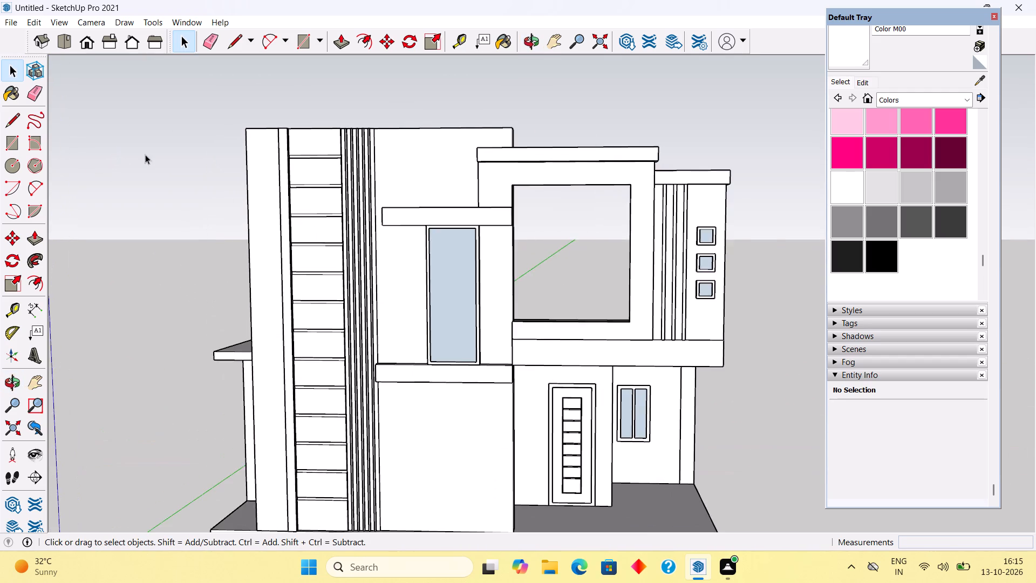
{"action": "scroll", "coordinate": [145, 154], "scroll_direction": "up", "scroll_amount": 1}
{"action": "middle_click_drag", "start_coordinate": [159, 160], "coordinate": [206, 167]}
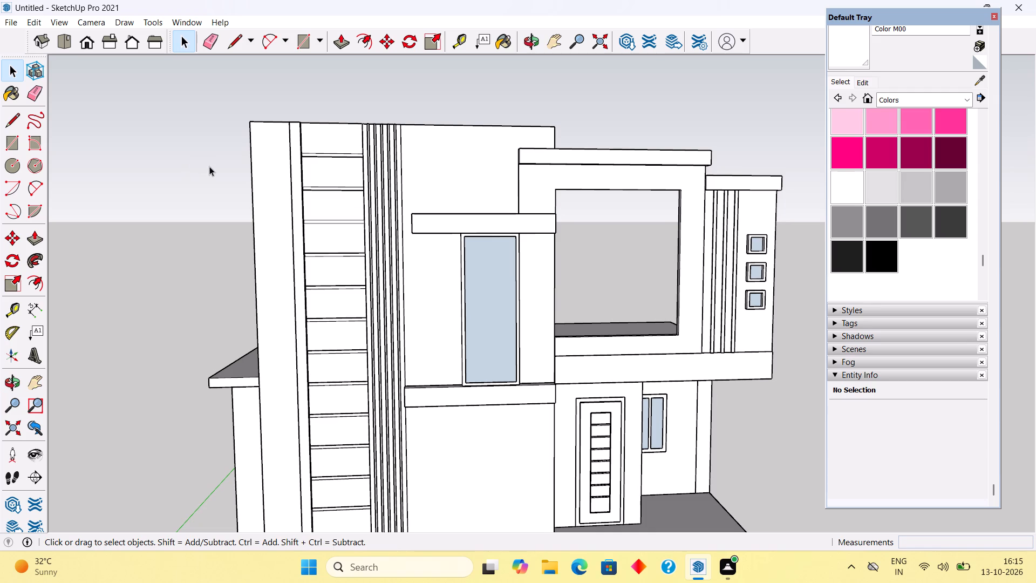
Draw a rectangular band across the tall wall's top, from the vertical strips to the wall's end above the projecting band, and extrude it 0.3".
{"action": "middle_click_drag", "start_coordinate": [487, 136], "coordinate": [470, 226]}
{"action": "scroll", "coordinate": [425, 191], "scroll_direction": "up", "scroll_amount": 5}
{"action": "middle_click_drag", "start_coordinate": [623, 174], "coordinate": [616, 198]}
{"action": "scroll", "coordinate": [635, 162], "scroll_direction": "up", "scroll_amount": 2}
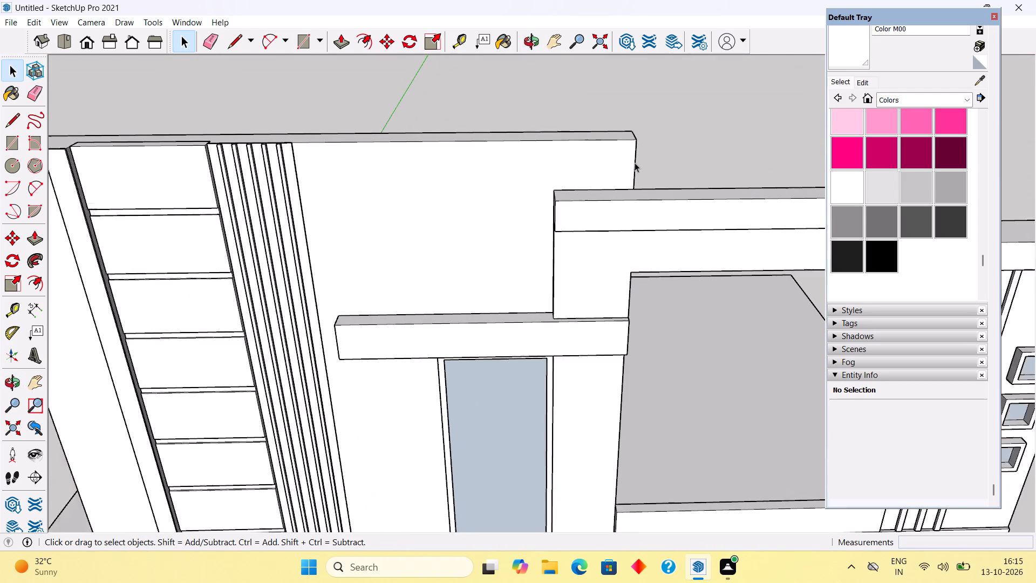
{"action": "scroll", "coordinate": [635, 162], "scroll_direction": "up", "scroll_amount": 1}
{"action": "key", "text": "r"}
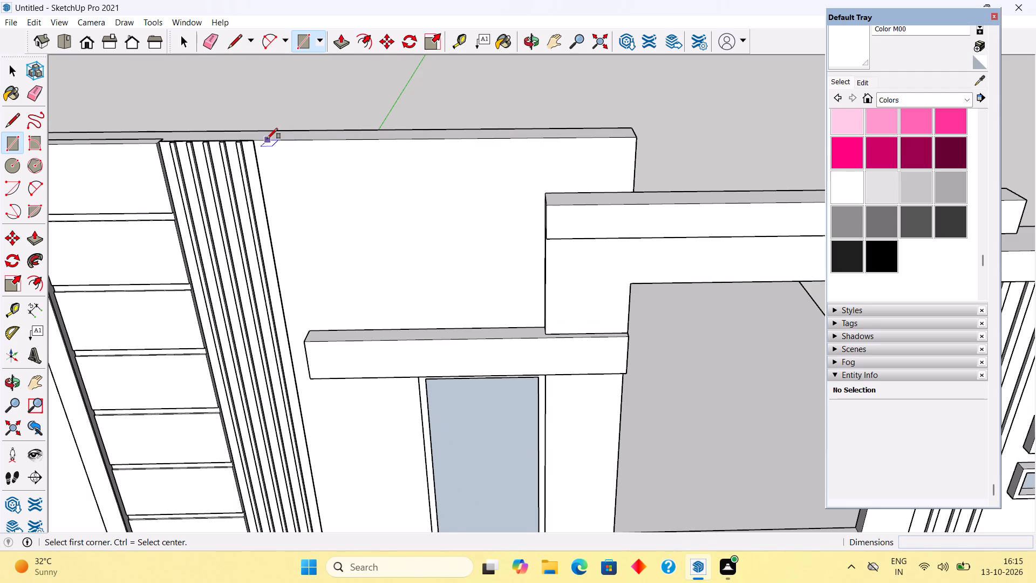
{"action": "left_click", "coordinate": [254, 139]}
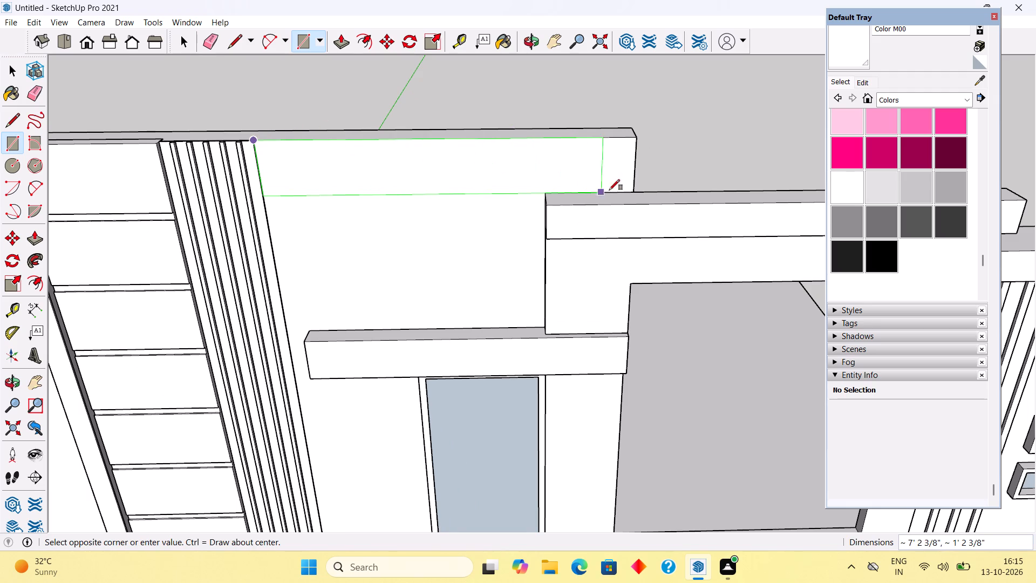
{"action": "left_click", "coordinate": [633, 189]}
{"action": "key", "text": "p"}
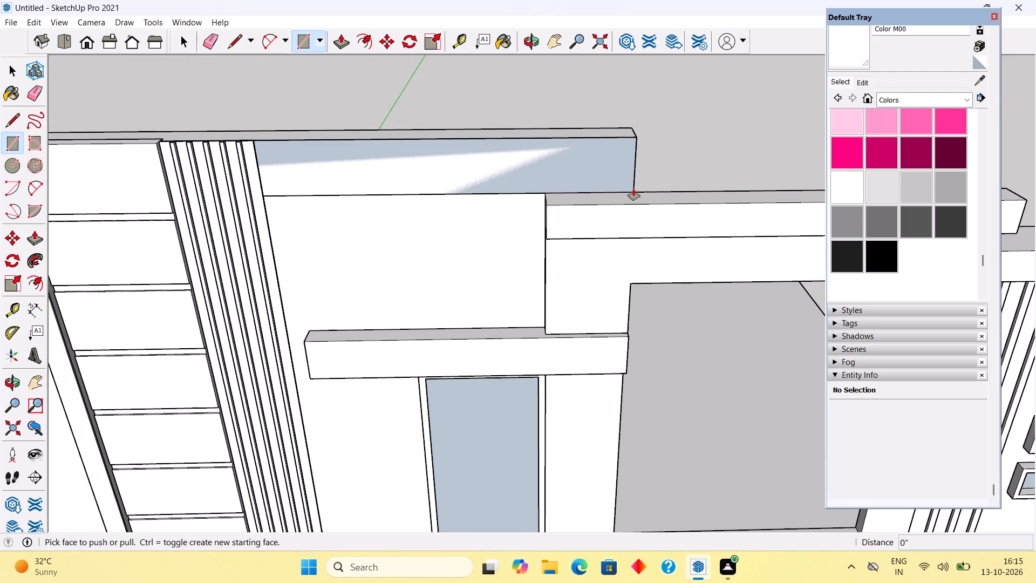
{"action": "left_click", "coordinate": [566, 167]}
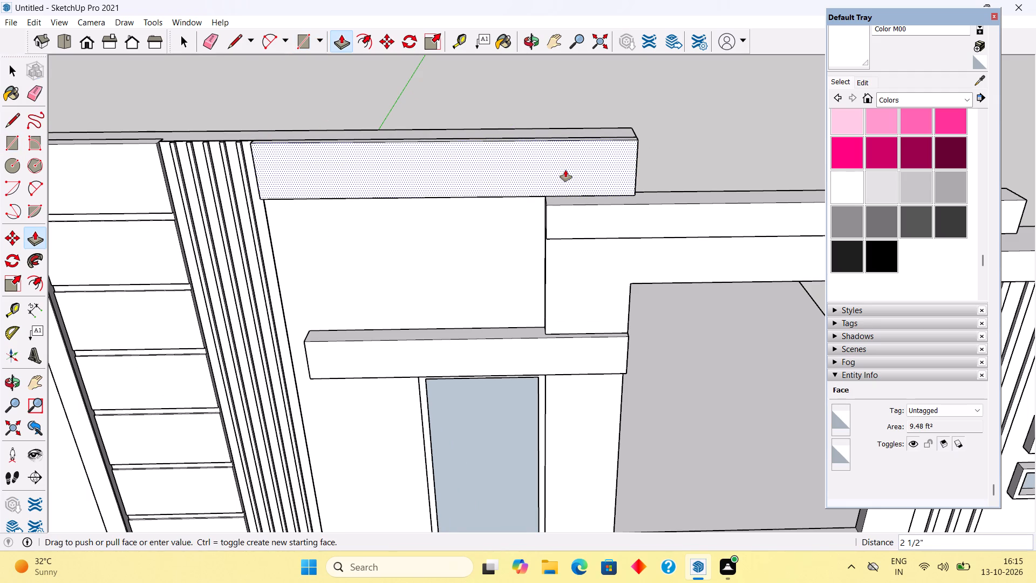
{"action": "type", "text": ".3\""}
{"action": "key", "text": "Return"}
{"action": "key", "text": "space"}
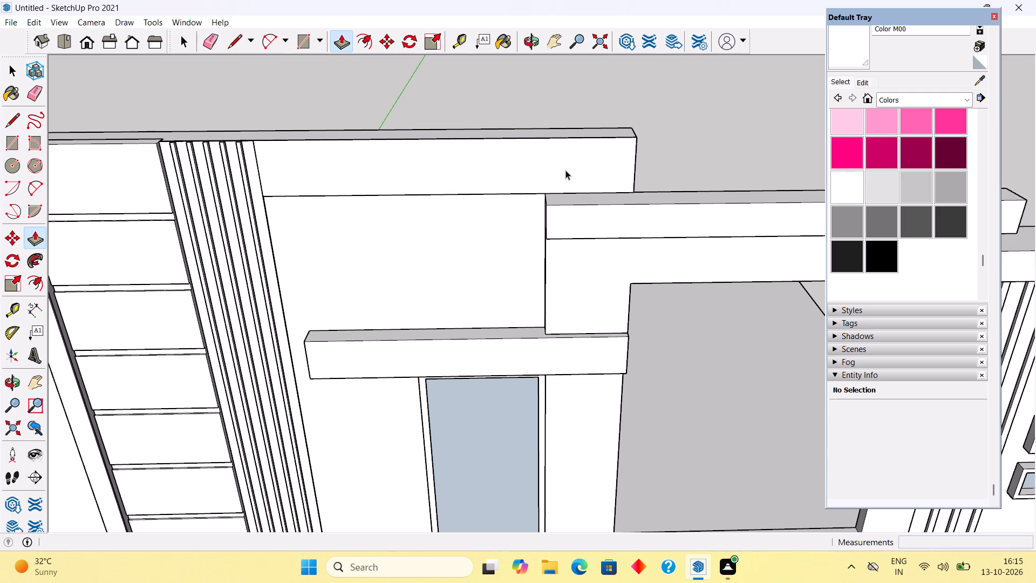
Make the thin band at the top of the tall wall a group.
{"action": "triple_click", "coordinate": [565, 170]}
{"action": "right_click", "coordinate": [565, 170]}
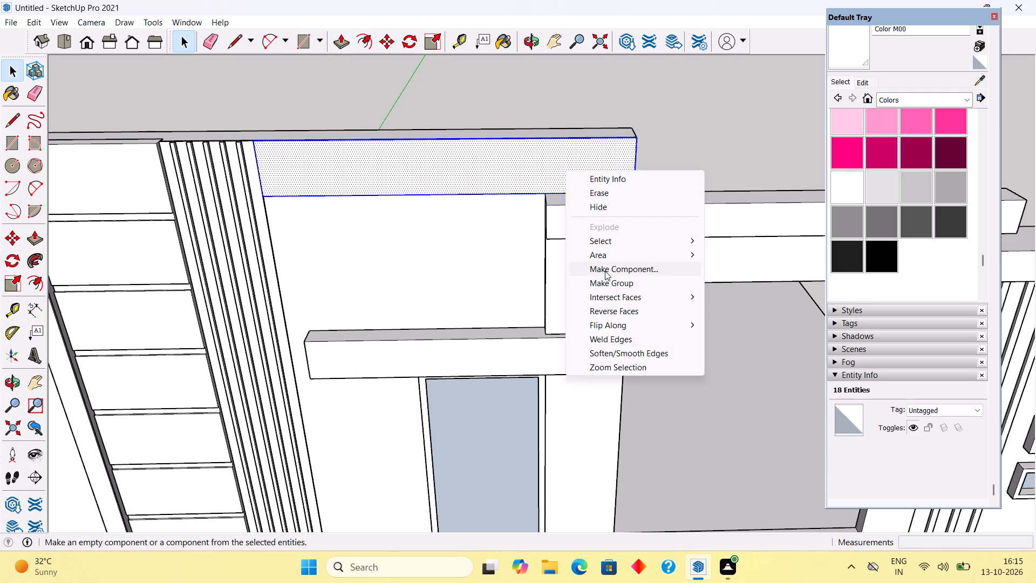
{"action": "left_click", "coordinate": [608, 280]}
{"action": "left_click", "coordinate": [493, 45]}
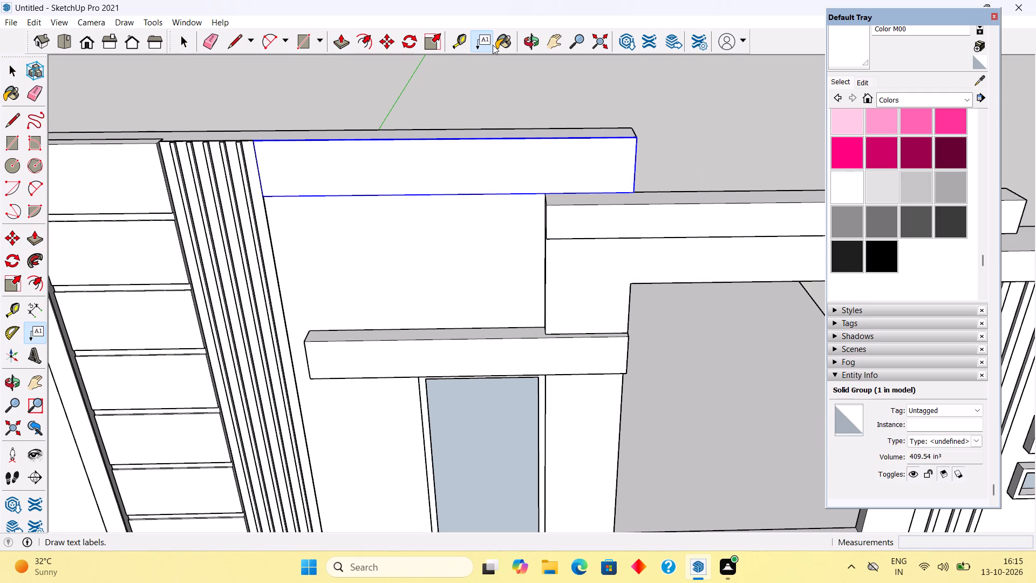
{"action": "key", "text": "space"}
{"action": "left_click", "coordinate": [489, 80]}
Examine the front elevation with the band at the top of the tall wall.
{"action": "scroll", "coordinate": [510, 175], "scroll_direction": "down", "scroll_amount": 5}
{"action": "middle_click_drag", "start_coordinate": [504, 212], "coordinate": [582, 139]}
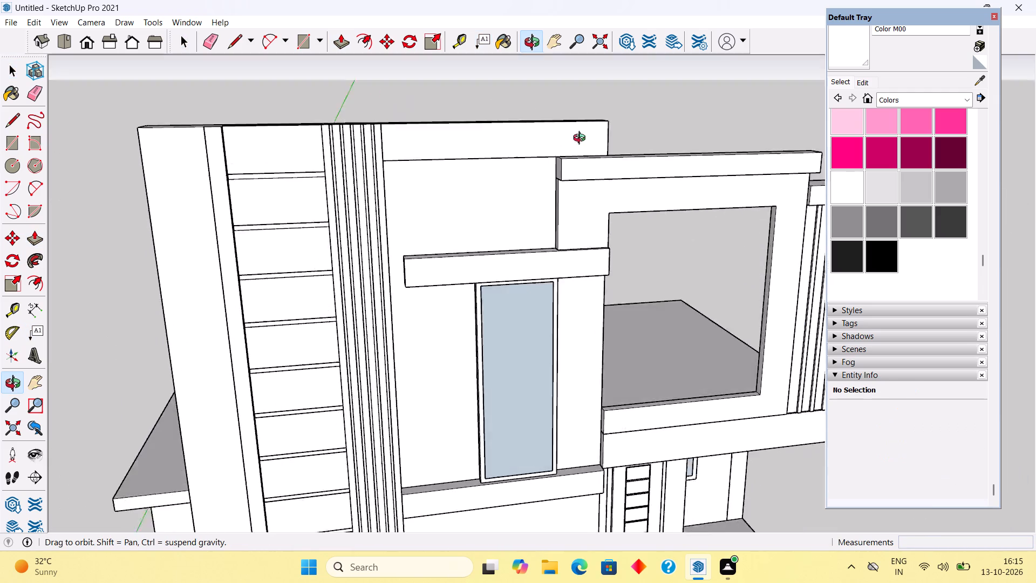
{"action": "middle_click_drag", "start_coordinate": [582, 139], "coordinate": [546, 208]}
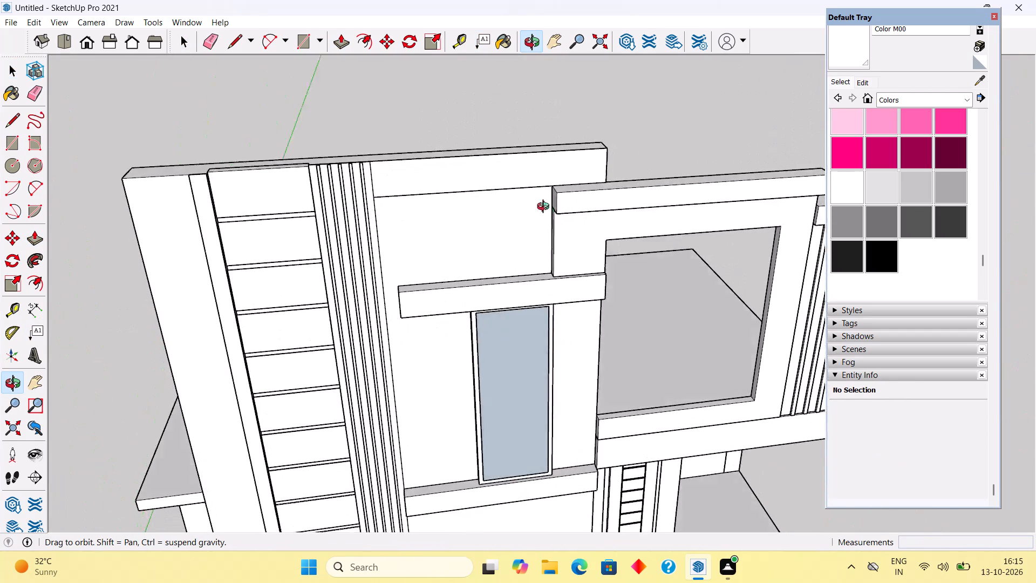
{"action": "middle_click_drag", "start_coordinate": [546, 208], "coordinate": [545, 207]}
{"action": "scroll", "coordinate": [544, 207], "scroll_direction": "down", "scroll_amount": 7}
{"action": "middle_click_drag", "start_coordinate": [550, 316], "coordinate": [503, 171]}
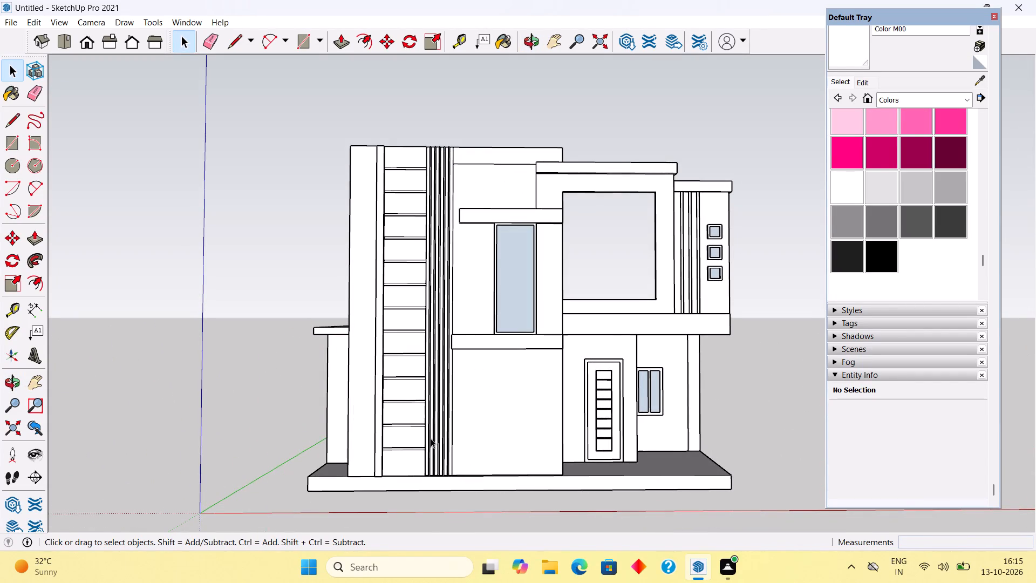
{"action": "middle_click_drag", "start_coordinate": [394, 300], "coordinate": [444, 329]}
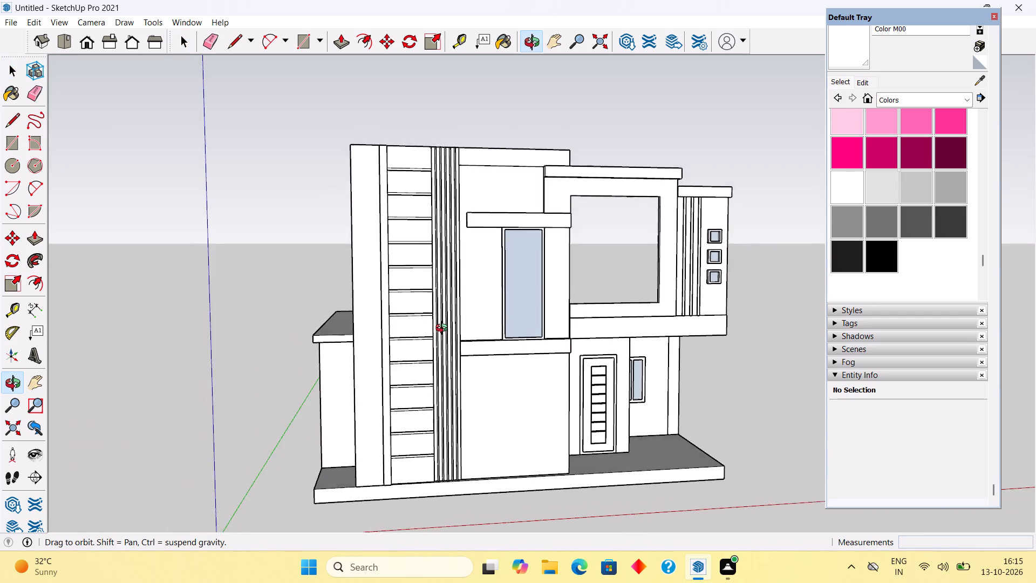
Draw a full-height rectangle on the plain outer strip of the tall wall, about 1' 10 13/16" wide and 23' 6" high.
{"action": "middle_click_drag", "start_coordinate": [444, 329], "coordinate": [537, 416]}
{"action": "scroll", "coordinate": [357, 165], "scroll_direction": "up", "scroll_amount": 4}
{"action": "scroll", "coordinate": [398, 211], "scroll_direction": "up", "scroll_amount": 5}
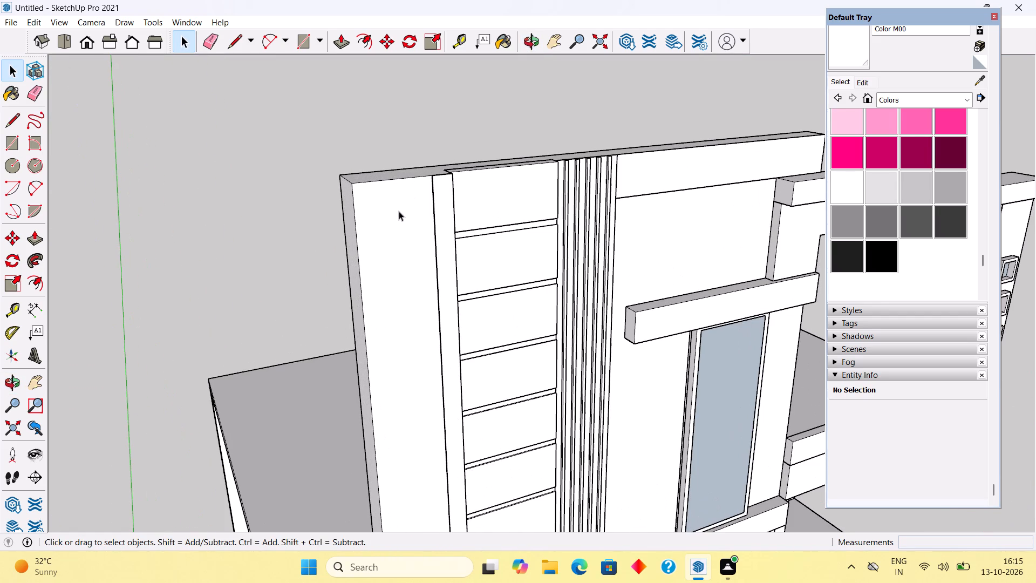
{"action": "key", "text": "r"}
{"action": "left_click", "coordinate": [350, 184]}
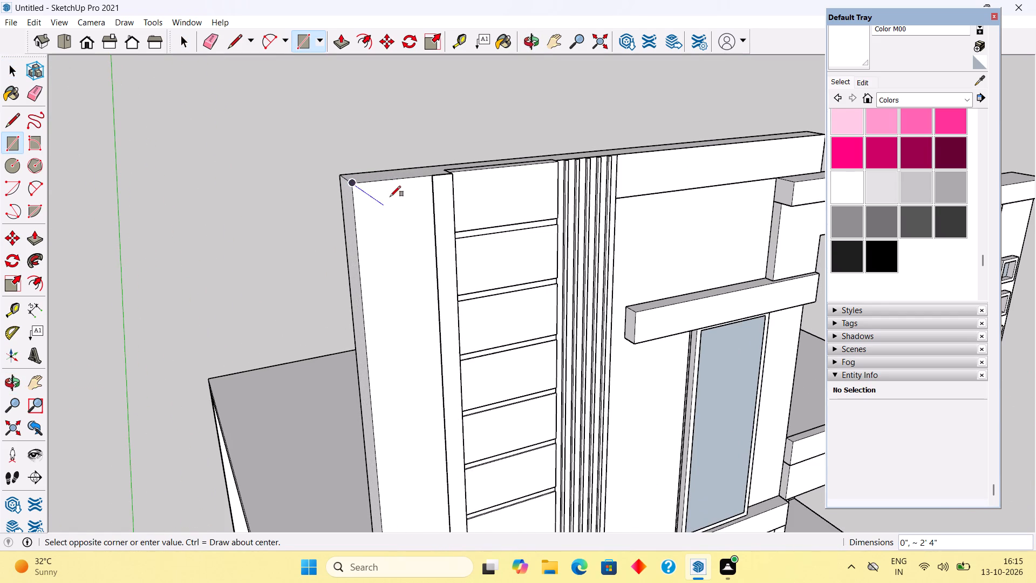
{"action": "scroll", "coordinate": [420, 185], "scroll_direction": "down", "scroll_amount": 4}
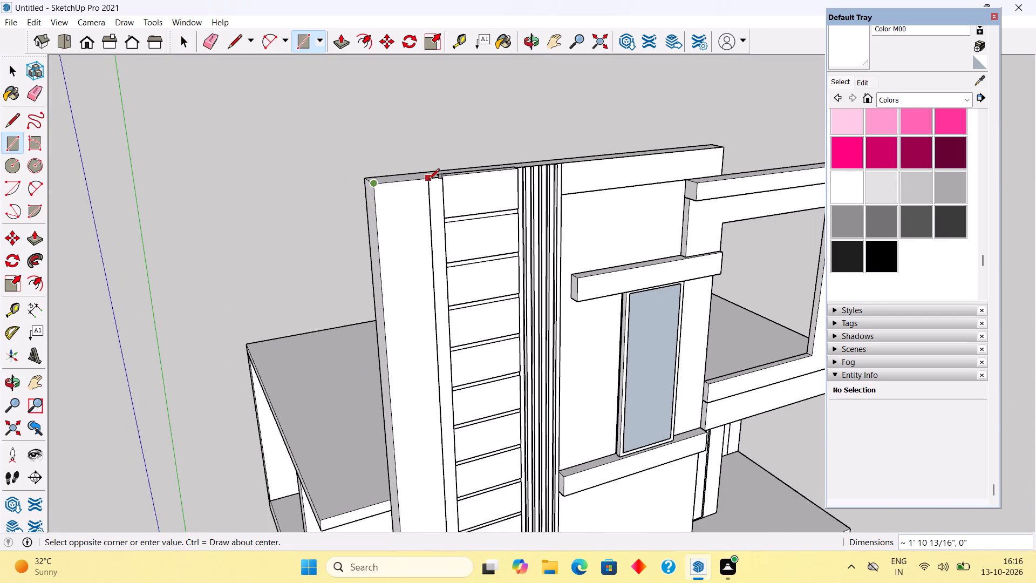
{"action": "scroll", "coordinate": [429, 179], "scroll_direction": "down", "scroll_amount": 9}
{"action": "scroll", "coordinate": [451, 433], "scroll_direction": "up", "scroll_amount": 10}
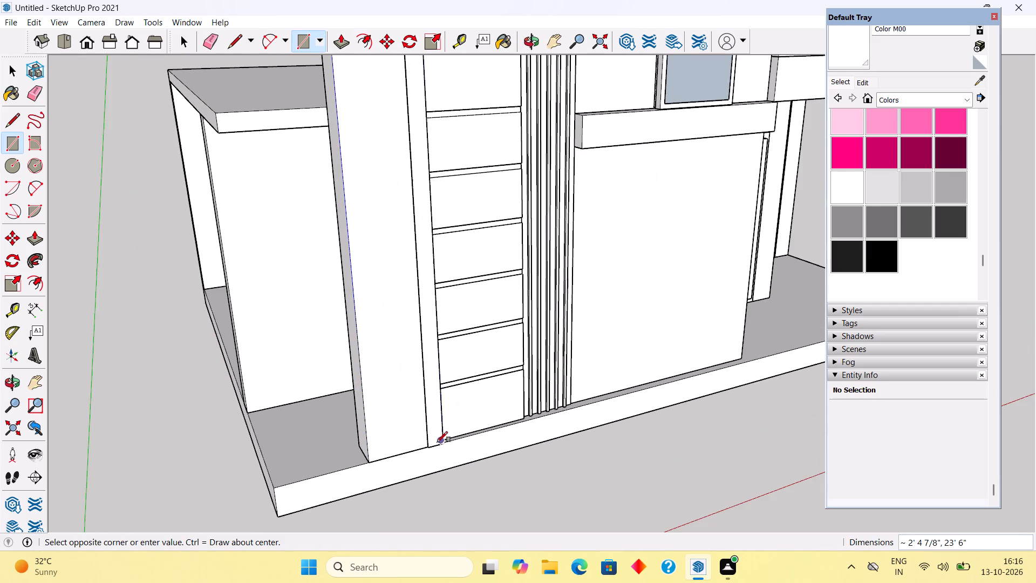
{"action": "scroll", "coordinate": [429, 448], "scroll_direction": "up", "scroll_amount": 10}
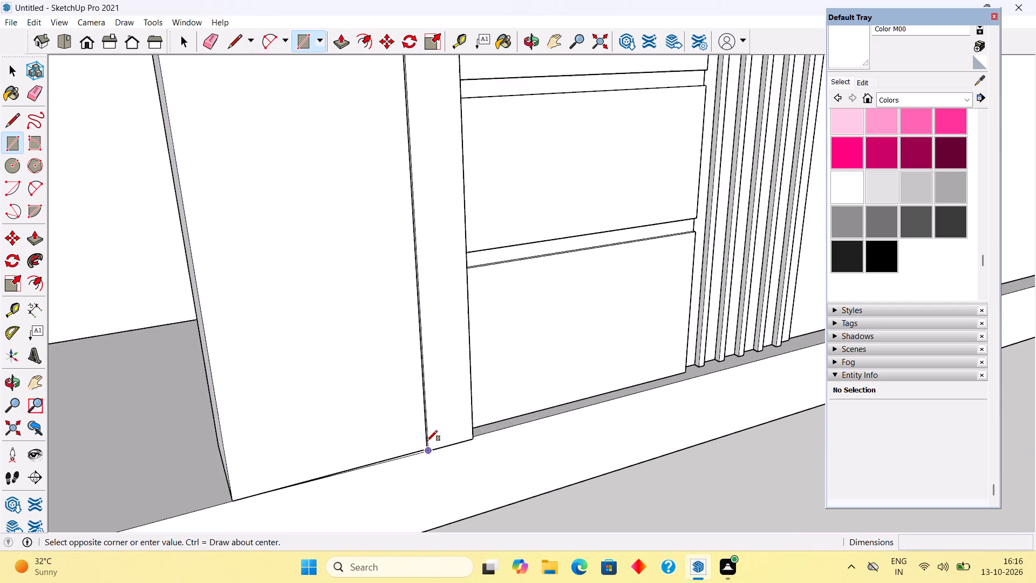
{"action": "scroll", "coordinate": [427, 441], "scroll_direction": "up", "scroll_amount": 20}
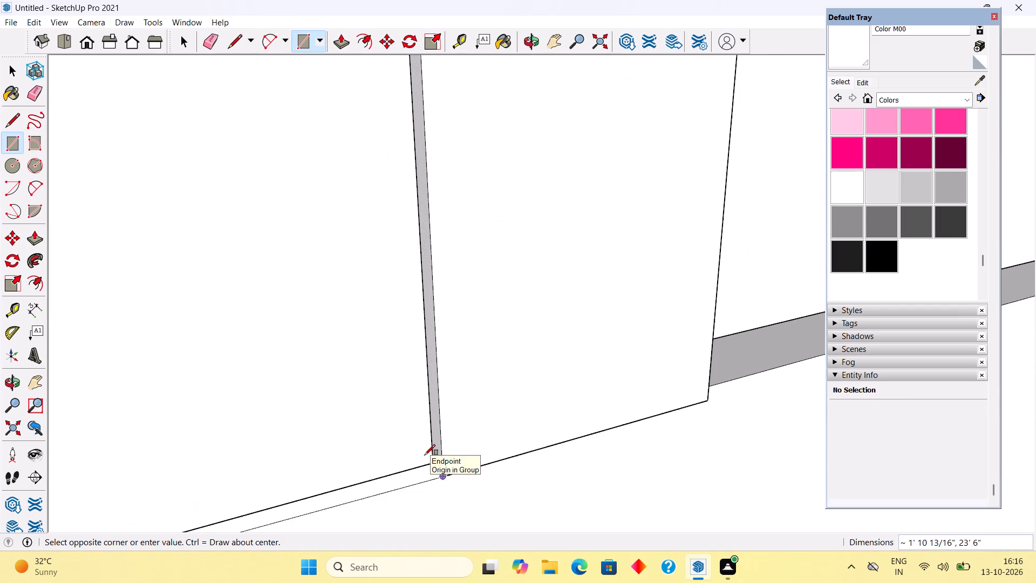
{"action": "left_click", "coordinate": [432, 464]}
{"action": "scroll", "coordinate": [432, 464], "scroll_direction": "down", "scroll_amount": 11}
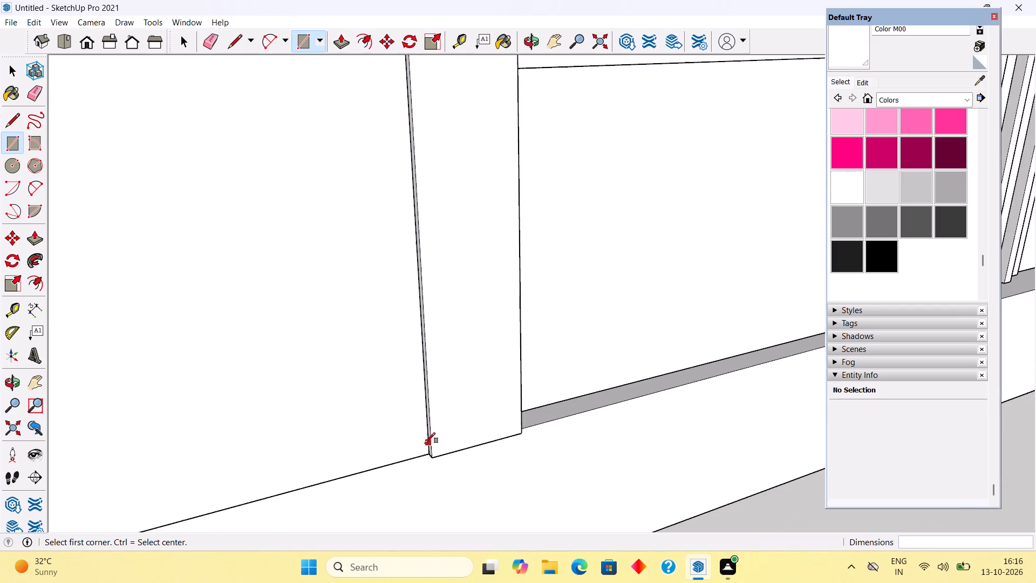
Extrude the full-height rectangle on the tall wall's outer strip 9" outward.
{"action": "scroll", "coordinate": [425, 443], "scroll_direction": "down", "scroll_amount": 20}
{"action": "key", "text": "space"}
{"action": "type", "text": "p"}
{"action": "left_click", "coordinate": [409, 439]}
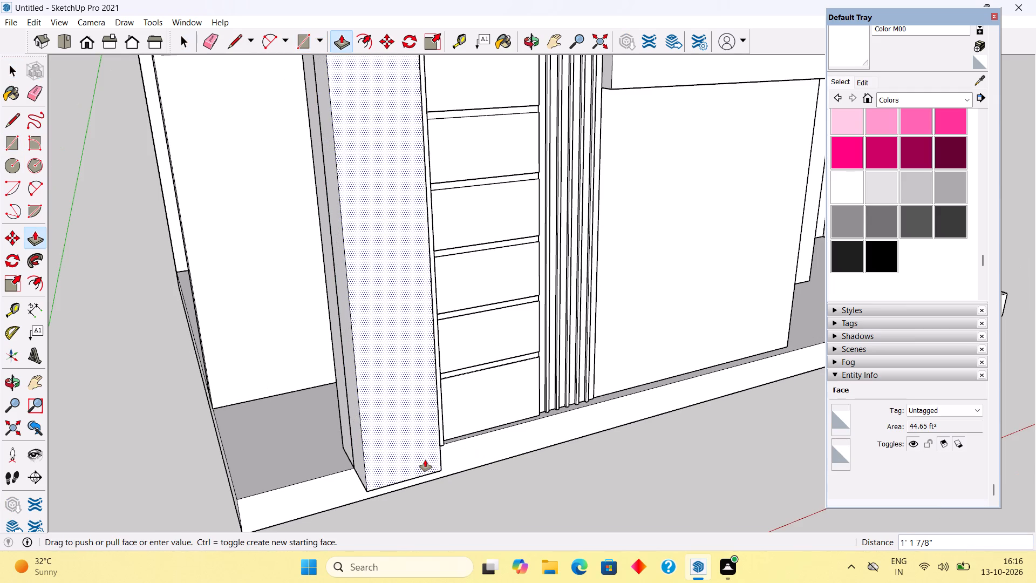
{"action": "type", "text": "9\""}
{"action": "key", "text": "Return"}
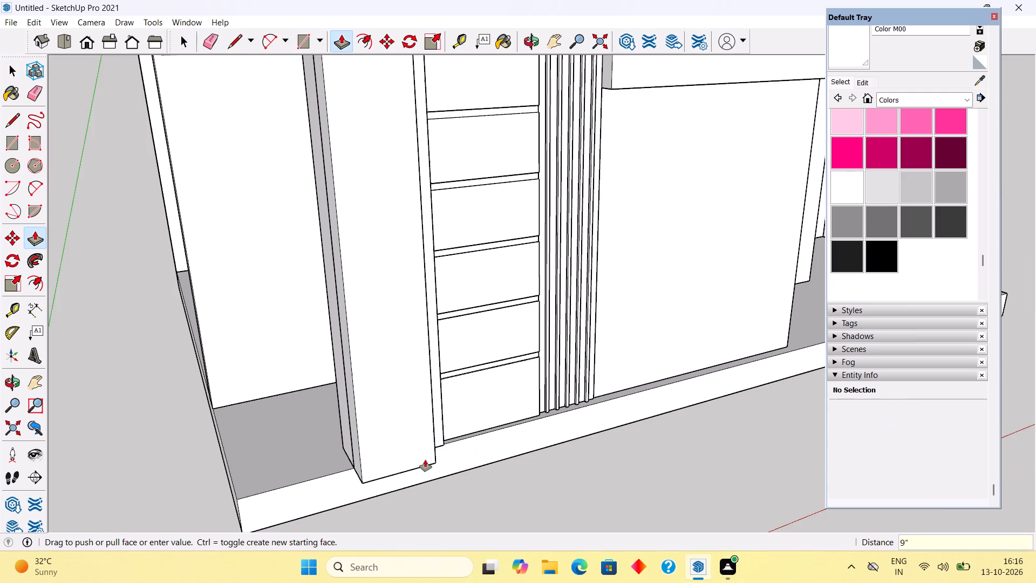
Make the extruded pillar at the tall wall's outer edge a group.
{"action": "key", "text": "space"}
{"action": "triple_click", "coordinate": [398, 445]}
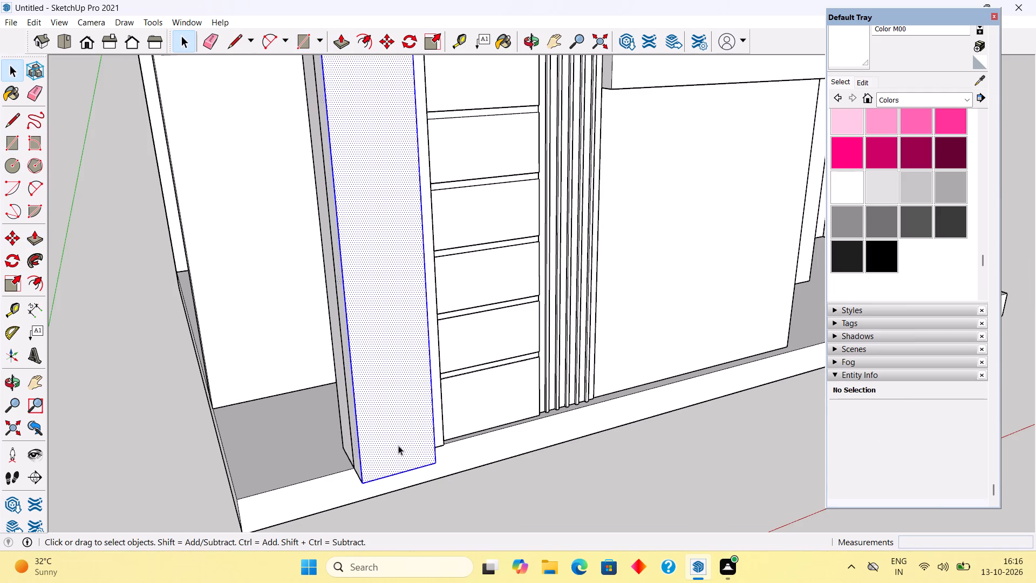
{"action": "right_click", "coordinate": [398, 445]}
{"action": "left_click", "coordinate": [446, 357]}
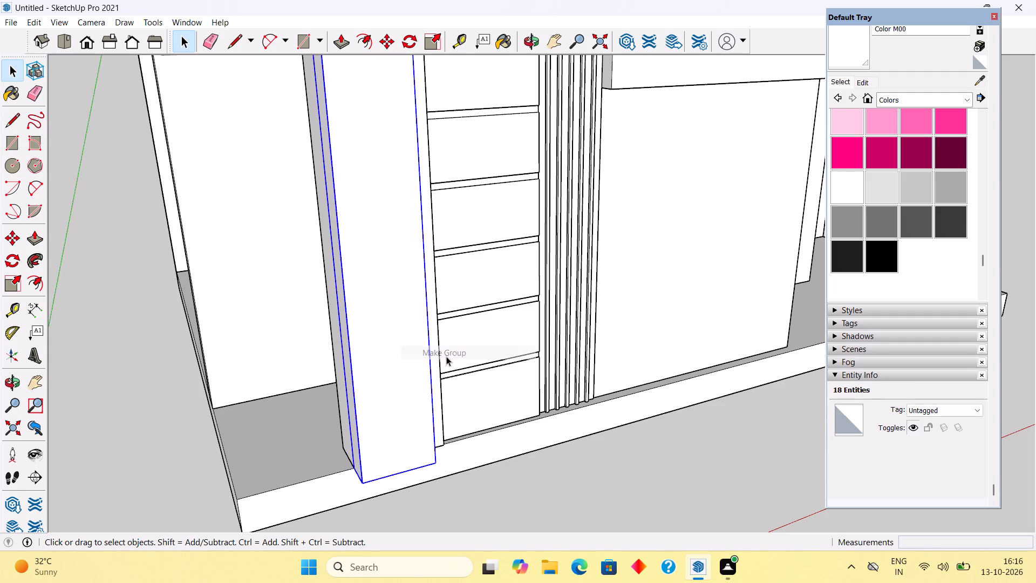
{"action": "left_click", "coordinate": [158, 281]}
Inside the pillar group, extend the pillar's top face upward by 1.5'.
{"action": "scroll", "coordinate": [194, 274], "scroll_direction": "down", "scroll_amount": 4}
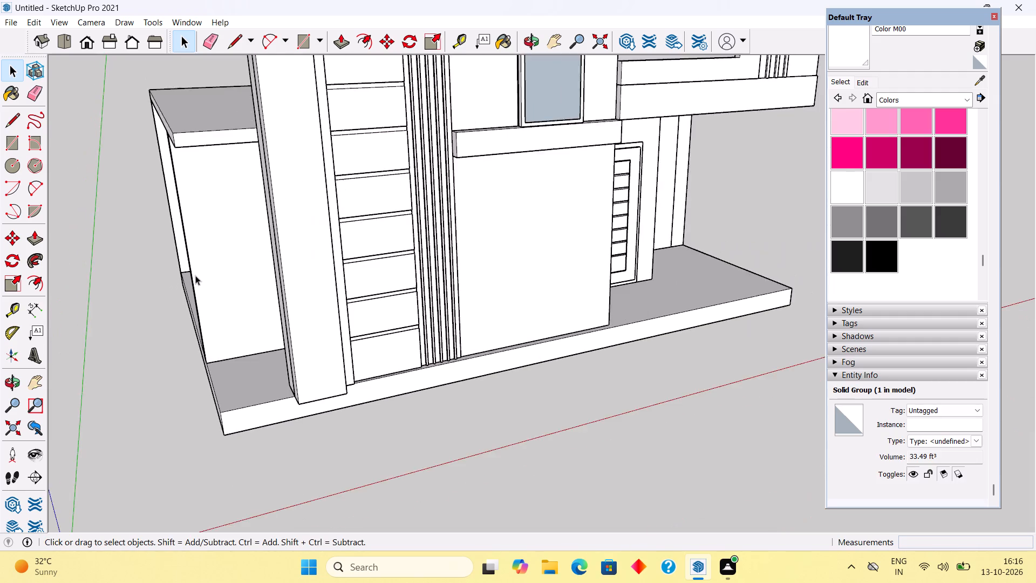
{"action": "scroll", "coordinate": [195, 275], "scroll_direction": "down", "scroll_amount": 15}
{"action": "scroll", "coordinate": [197, 102], "scroll_direction": "up", "scroll_amount": 8}
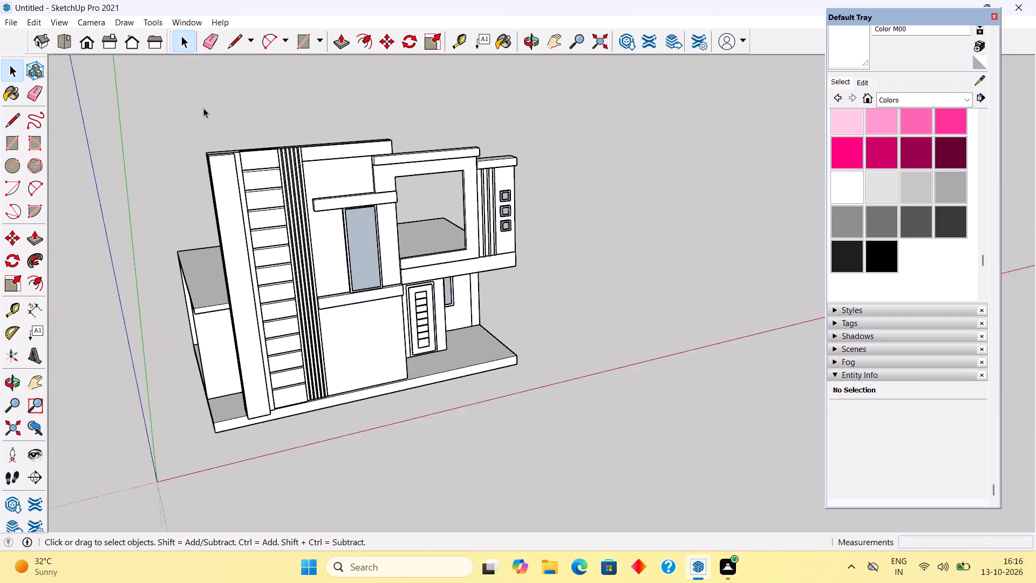
{"action": "scroll", "coordinate": [203, 108], "scroll_direction": "up", "scroll_amount": 9}
{"action": "middle_click_drag", "start_coordinate": [244, 173], "coordinate": [240, 229]}
{"action": "scroll", "coordinate": [240, 230], "scroll_direction": "up", "scroll_amount": 1}
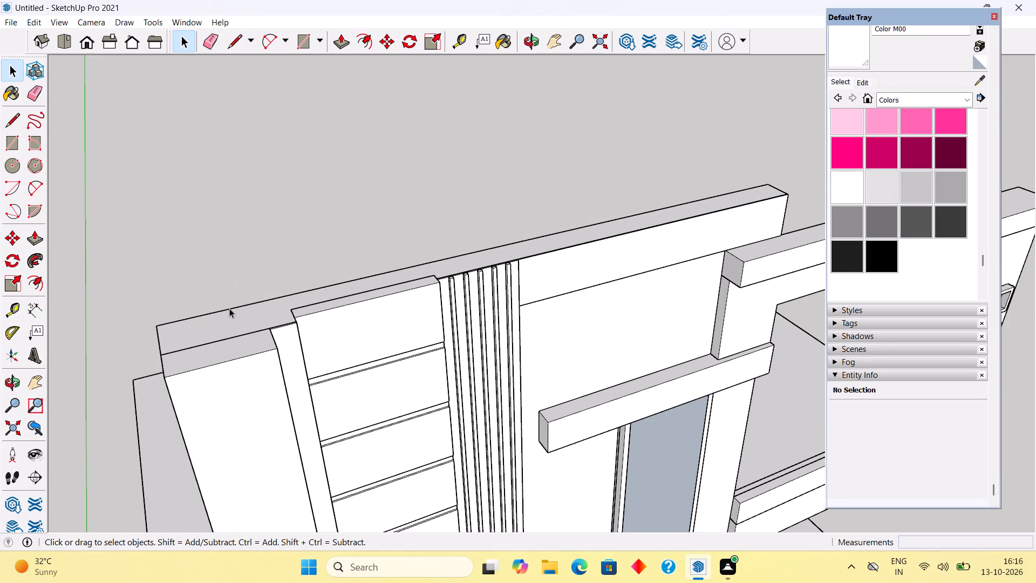
{"action": "key", "text": "p"}
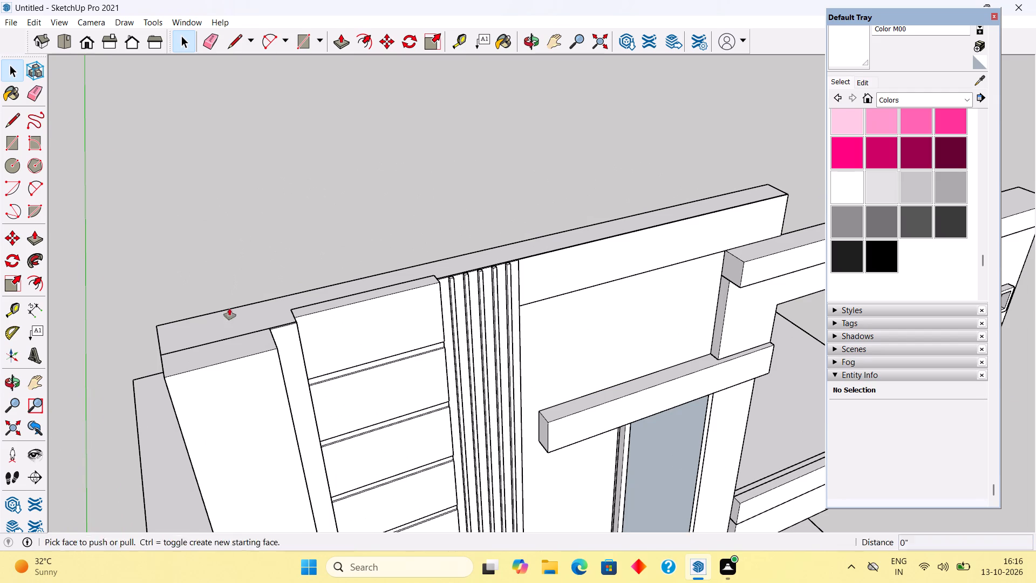
{"action": "key", "text": "space"}
{"action": "triple_click", "coordinate": [246, 367]}
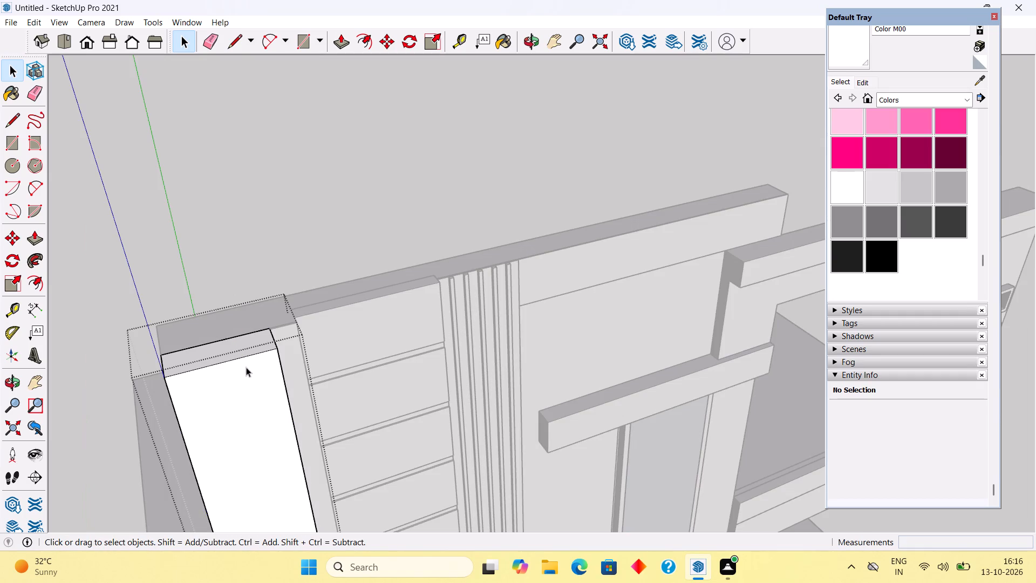
{"action": "key", "text": "p"}
{"action": "left_click", "coordinate": [231, 351]}
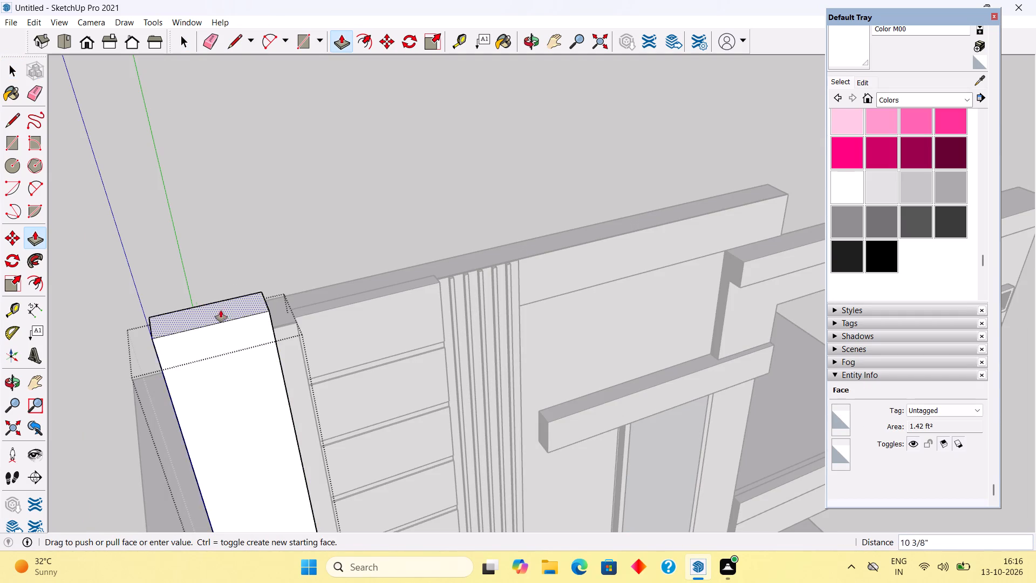
{"action": "type", "text": "1.5'"}
{"action": "key", "text": "Return"}
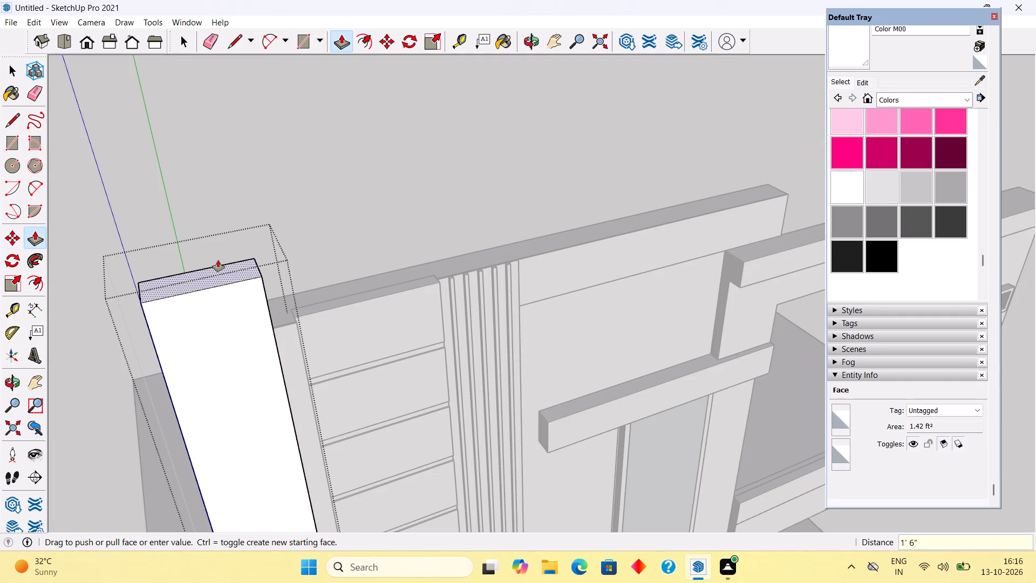
Draw a 9" line across the pillar's inner side face, level with the top of the tall wall.
{"action": "middle_click_drag", "start_coordinate": [290, 399], "coordinate": [206, 327]}
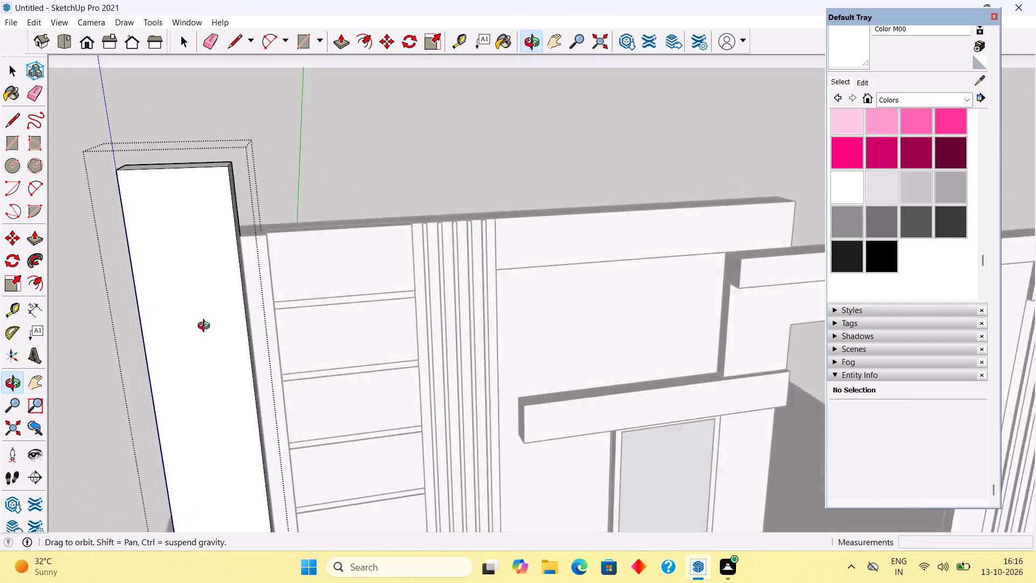
{"action": "middle_click_drag", "start_coordinate": [206, 327], "coordinate": [26, 354]}
{"action": "key", "text": "space"}
{"action": "scroll", "coordinate": [228, 249], "scroll_direction": "up", "scroll_amount": 3}
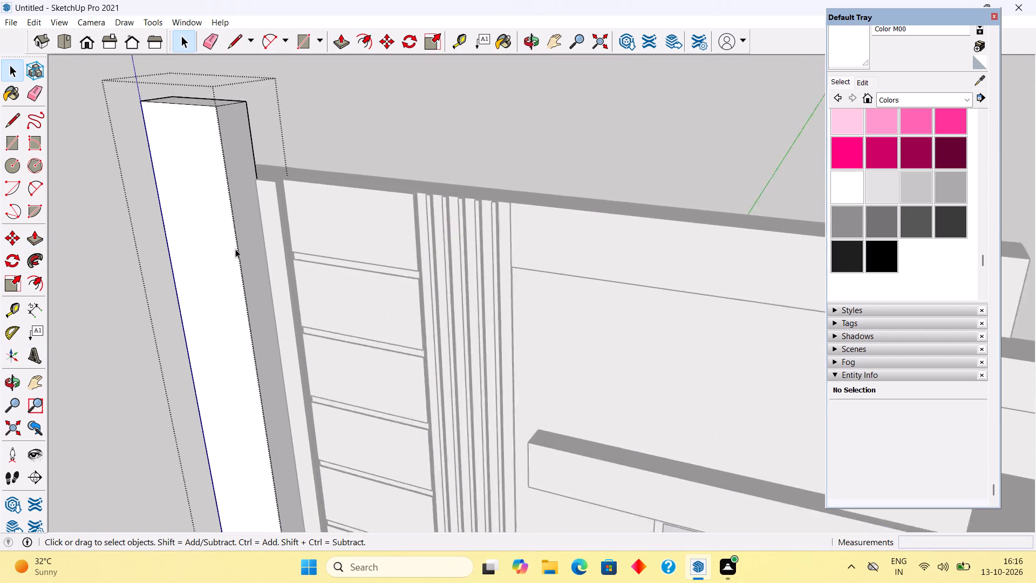
{"action": "scroll", "coordinate": [235, 249], "scroll_direction": "up", "scroll_amount": 3}
{"action": "scroll", "coordinate": [263, 143], "scroll_direction": "up", "scroll_amount": 2}
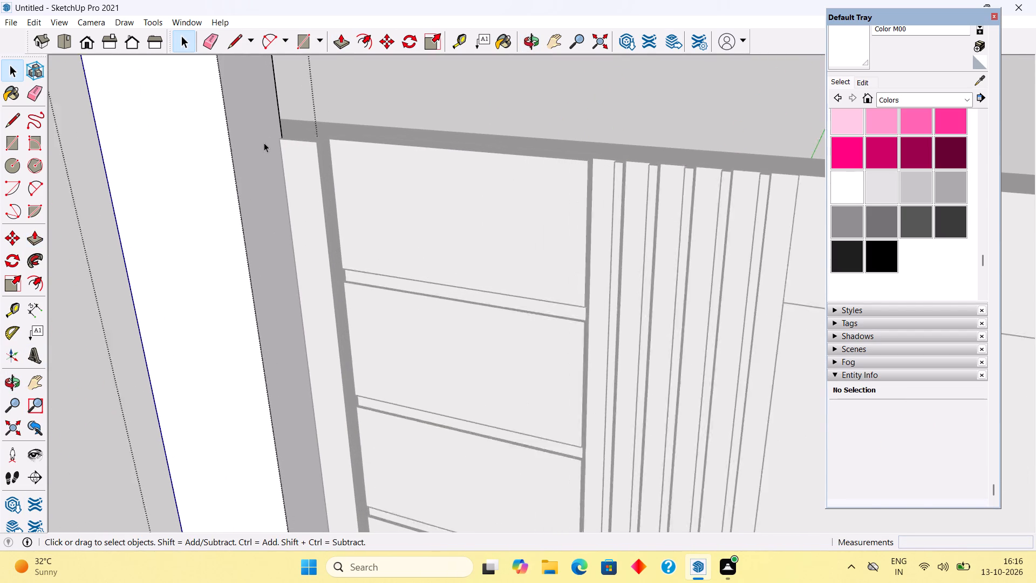
{"action": "scroll", "coordinate": [264, 143], "scroll_direction": "up", "scroll_amount": 10}
{"action": "middle_click_drag", "start_coordinate": [292, 147], "coordinate": [244, 322]}
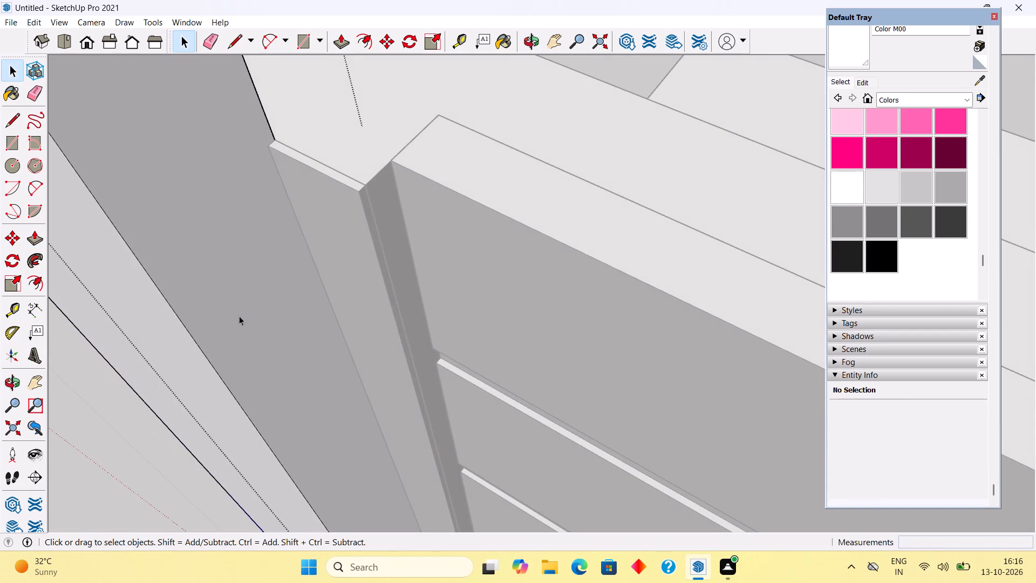
{"action": "key", "text": "l"}
{"action": "left_click", "coordinate": [277, 141]}
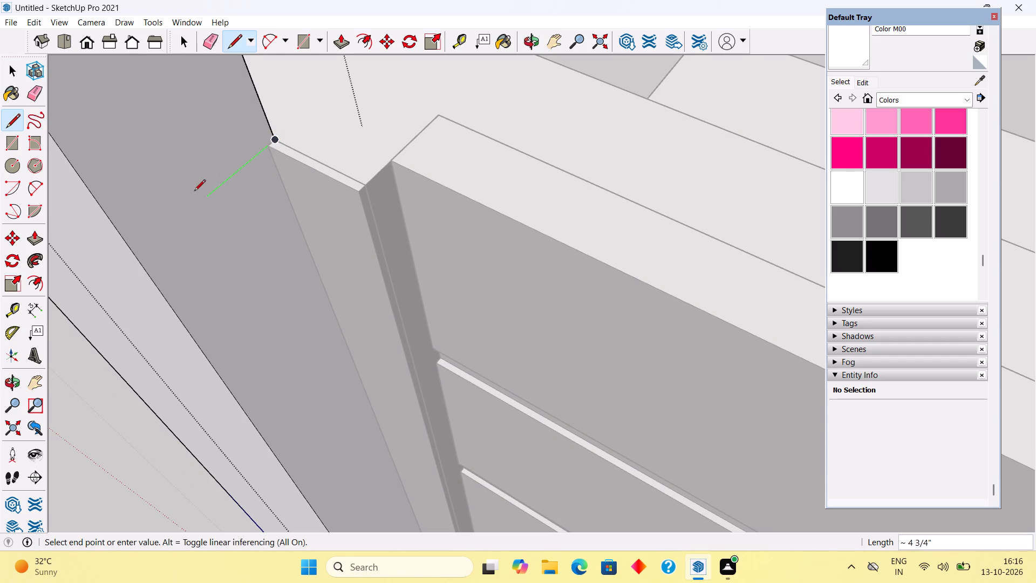
{"action": "left_click", "coordinate": [139, 263]}
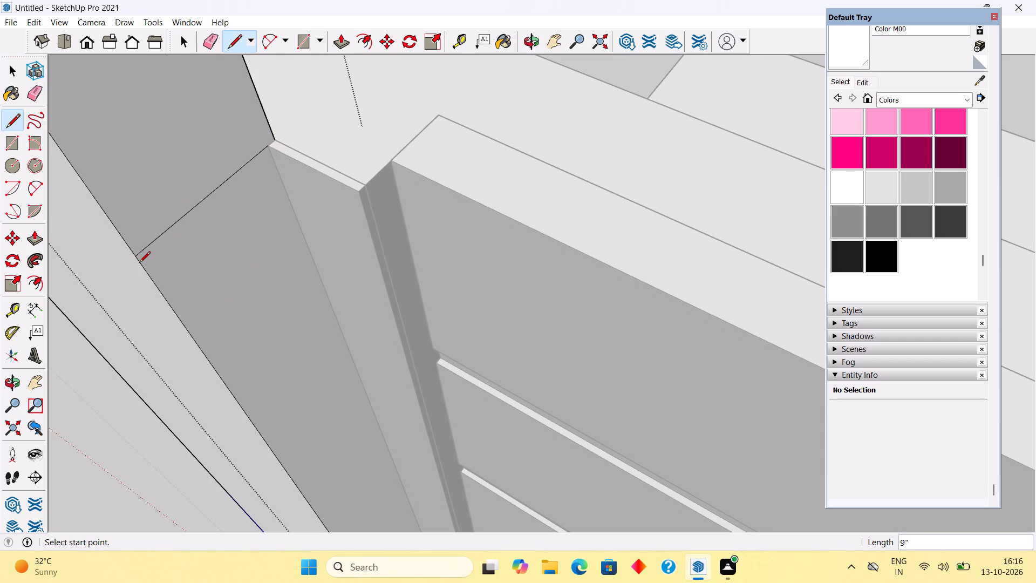
Extrude the upper part of the pillar's inner side about 13' 3 5/8" along the tall wall's top to form a beam.
{"action": "key", "text": "p"}
{"action": "left_click", "coordinate": [108, 207]}
{"action": "scroll", "coordinate": [263, 238], "scroll_direction": "down", "scroll_amount": 10}
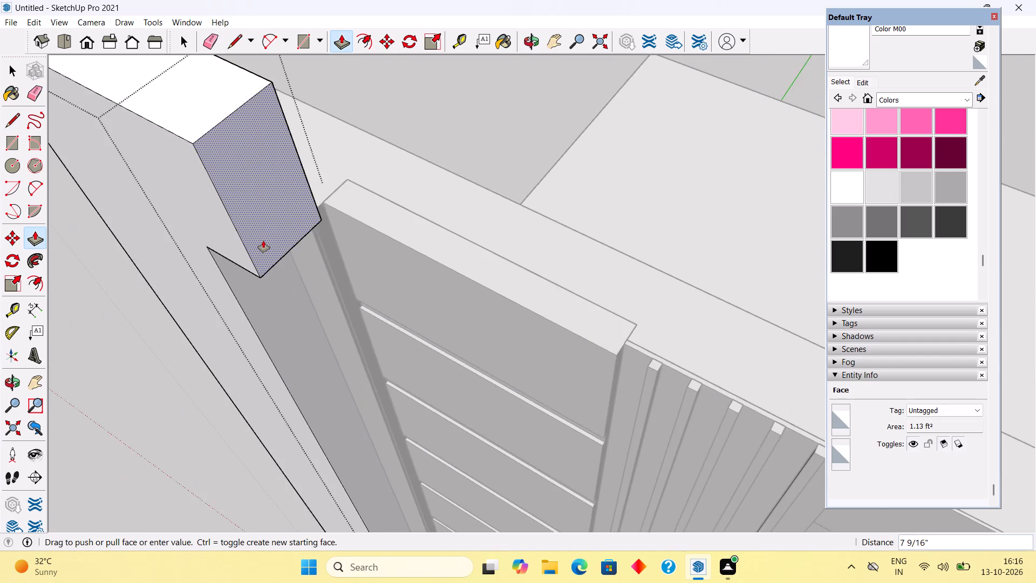
{"action": "scroll", "coordinate": [263, 241], "scroll_direction": "down", "scroll_amount": 20}
{"action": "scroll", "coordinate": [263, 241], "scroll_direction": "down", "scroll_amount": 1}
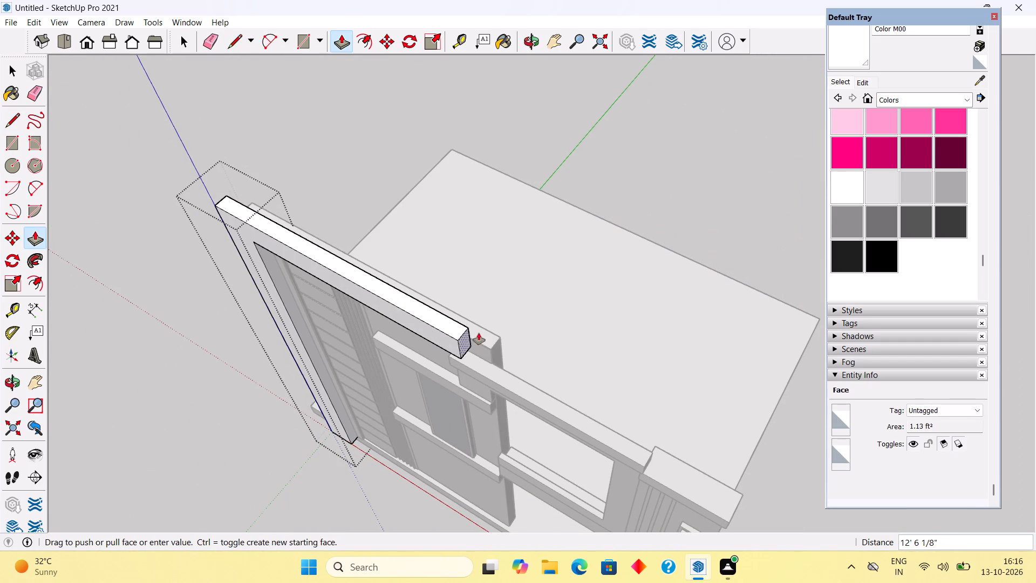
{"action": "left_click", "coordinate": [495, 344]}
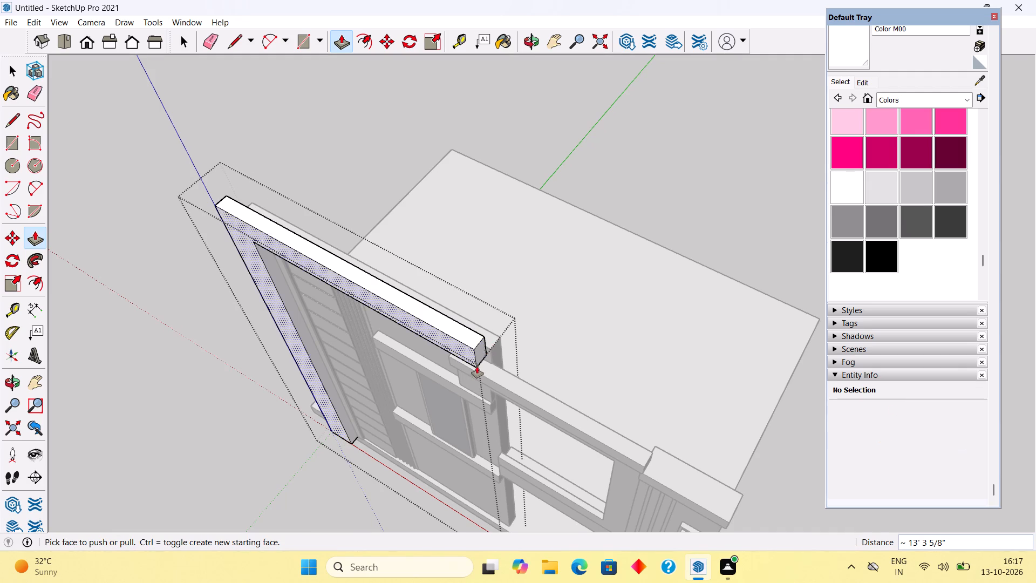
Extend the free end of the top beam by a further 1.65'.
{"action": "middle_click_drag", "start_coordinate": [477, 362], "coordinate": [473, 262]}
{"action": "scroll", "coordinate": [479, 259], "scroll_direction": "up", "scroll_amount": 5}
{"action": "left_click", "coordinate": [482, 258]}
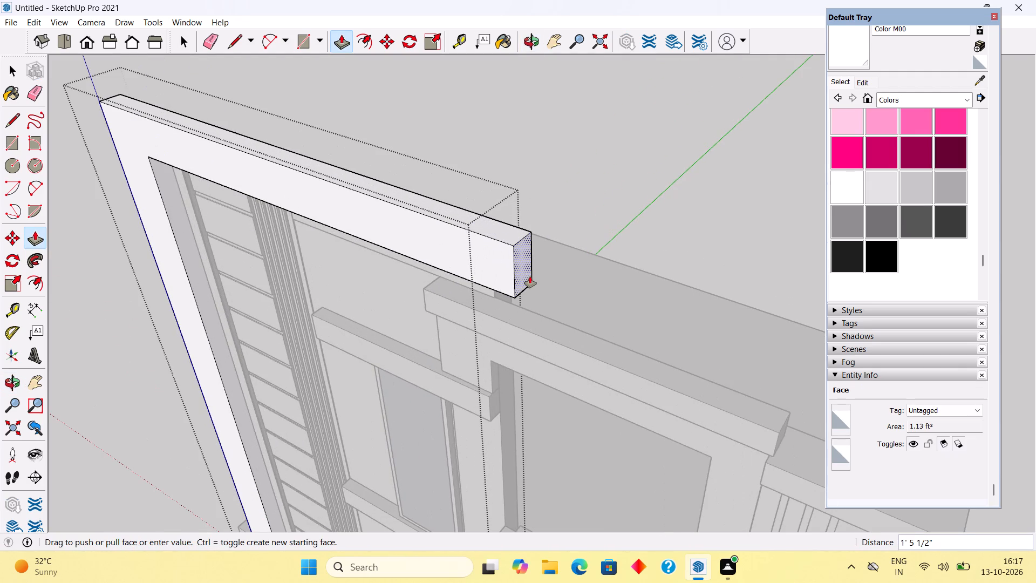
{"action": "type", "text": "1.65'"}
{"action": "key", "text": "Return"}
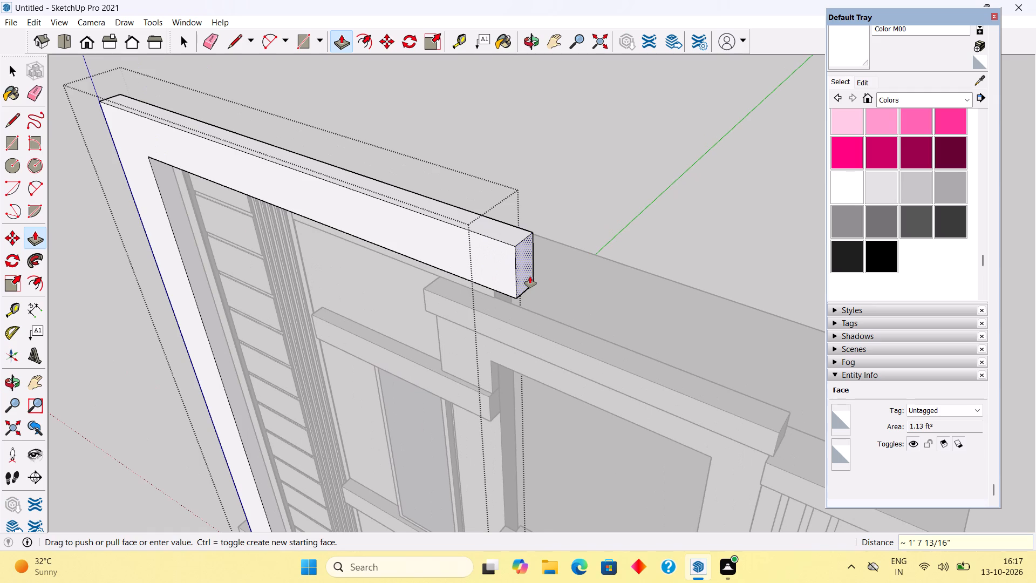
Examine the pillar and its top beam from behind, above and the front to check their alignment with the tall wall.
{"action": "key", "text": "space"}
{"action": "middle_click_drag", "start_coordinate": [560, 195], "coordinate": [14, 311]}
{"action": "scroll", "coordinate": [14, 311], "scroll_direction": "down", "scroll_amount": 4}
{"action": "middle_click_drag", "start_coordinate": [351, 183], "coordinate": [255, 159]}
{"action": "scroll", "coordinate": [255, 159], "scroll_direction": "down", "scroll_amount": 8}
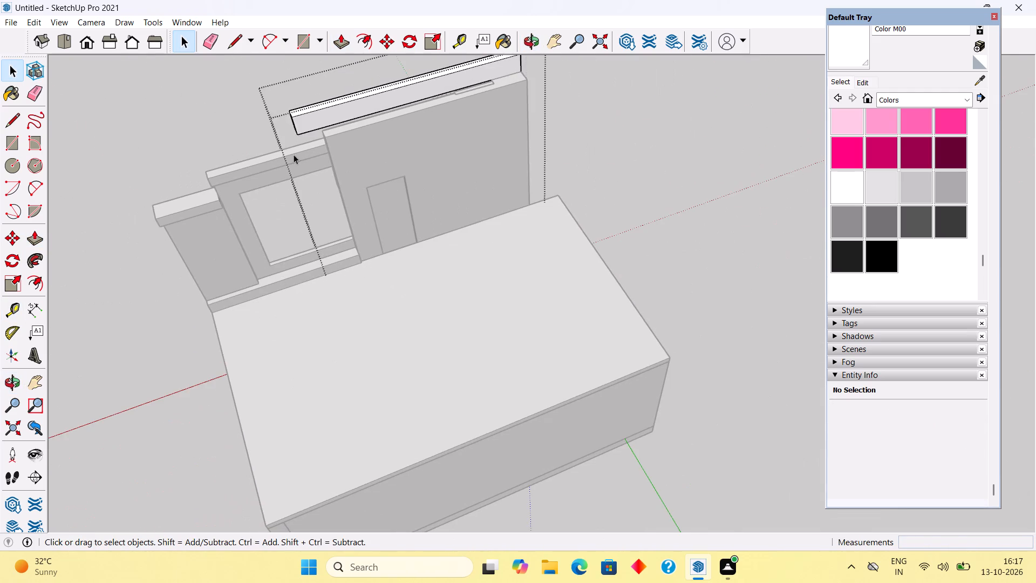
{"action": "scroll", "coordinate": [337, 56], "scroll_direction": "up", "scroll_amount": 11}
{"action": "scroll", "coordinate": [366, 135], "scroll_direction": "up", "scroll_amount": 5}
{"action": "middle_click_drag", "start_coordinate": [421, 226], "coordinate": [409, 209]}
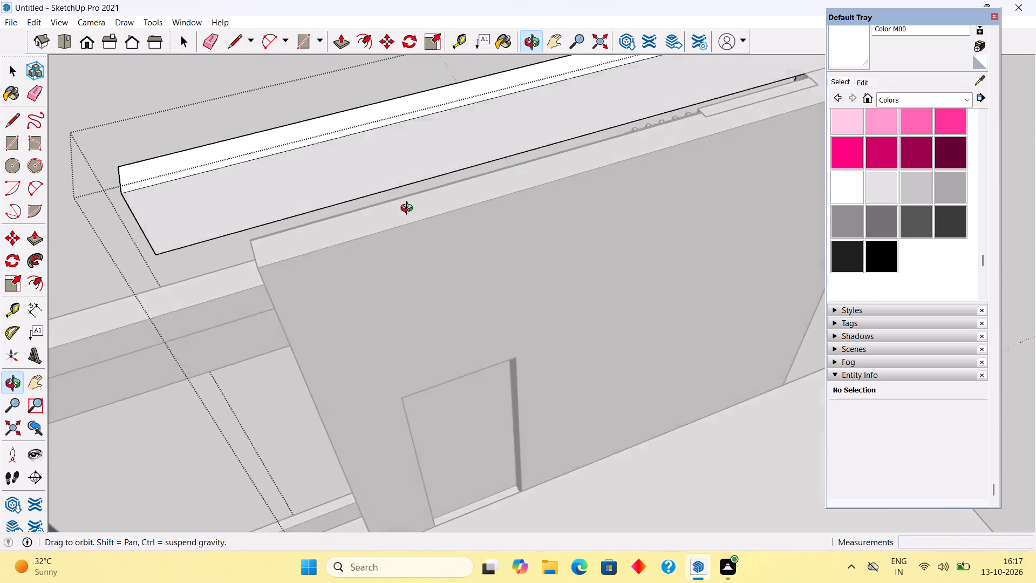
{"action": "middle_click_drag", "start_coordinate": [409, 209], "coordinate": [446, 164]}
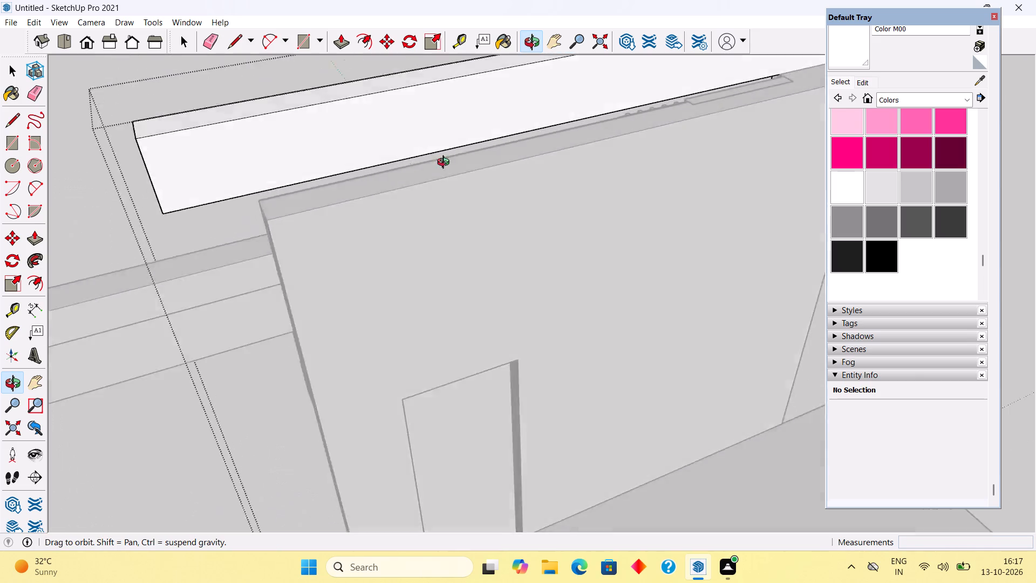
{"action": "middle_click_drag", "start_coordinate": [446, 164], "coordinate": [505, 178]}
{"action": "scroll", "coordinate": [265, 225], "scroll_direction": "up", "scroll_amount": 1}
{"action": "middle_click_drag", "start_coordinate": [265, 232], "coordinate": [394, 296]}
{"action": "scroll", "coordinate": [394, 296], "scroll_direction": "down", "scroll_amount": 4}
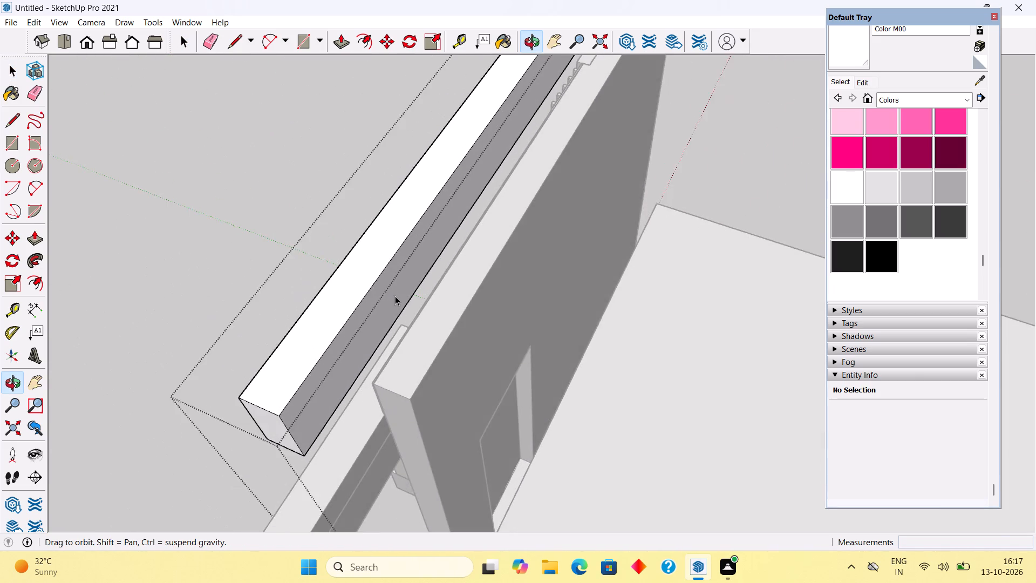
{"action": "scroll", "coordinate": [397, 294], "scroll_direction": "down", "scroll_amount": 10}
{"action": "middle_click_drag", "start_coordinate": [405, 291], "coordinate": [480, 257]}
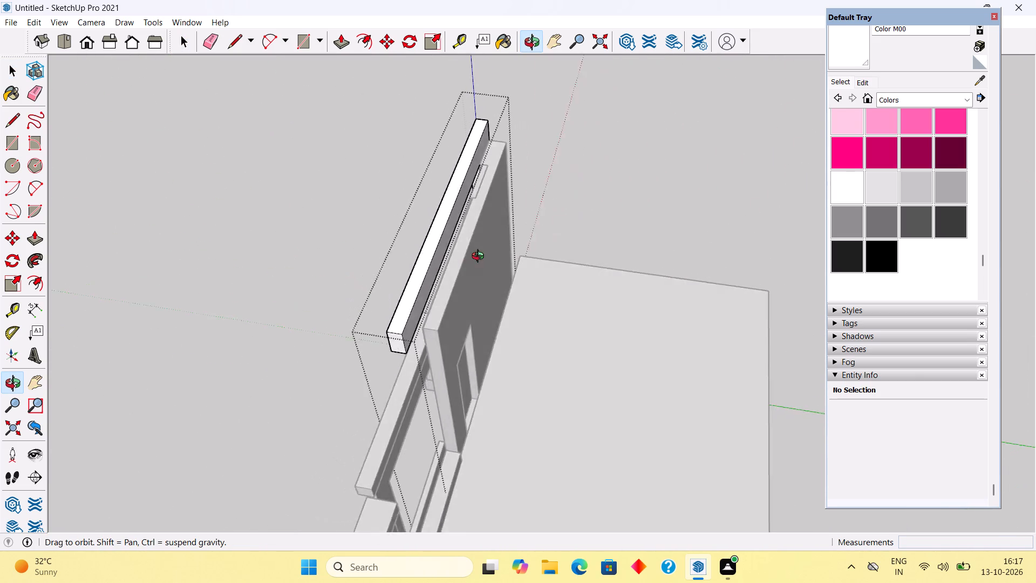
{"action": "middle_click_drag", "start_coordinate": [480, 257], "coordinate": [782, 66]}
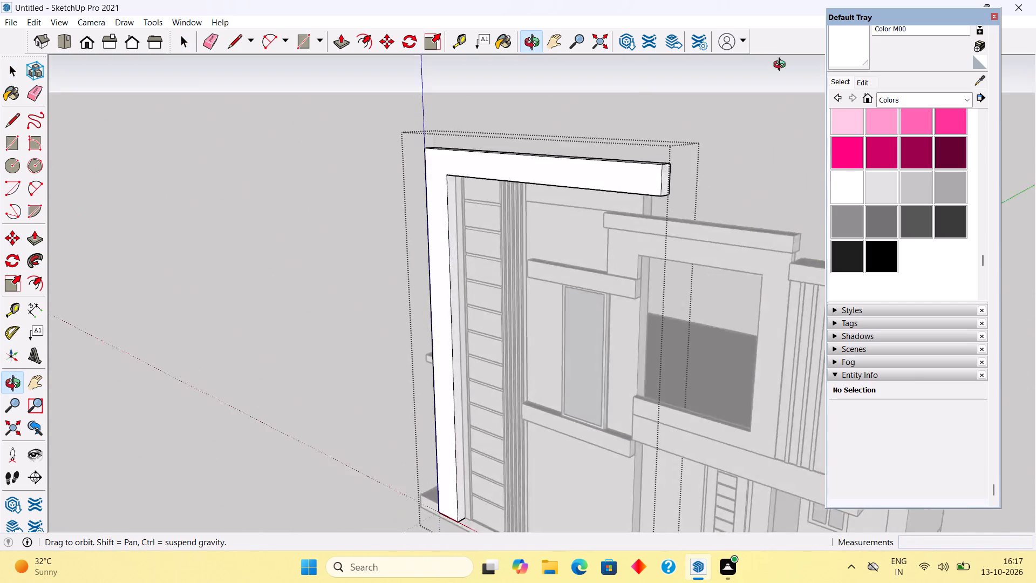
Undo the top beam, its dividing line and the pillar's extra height back to the tall wall's top, and leave the pillar group.
{"action": "middle_click_drag", "start_coordinate": [782, 66], "coordinate": [673, 0]}
{"action": "scroll", "coordinate": [524, 174], "scroll_direction": "up", "scroll_amount": 5}
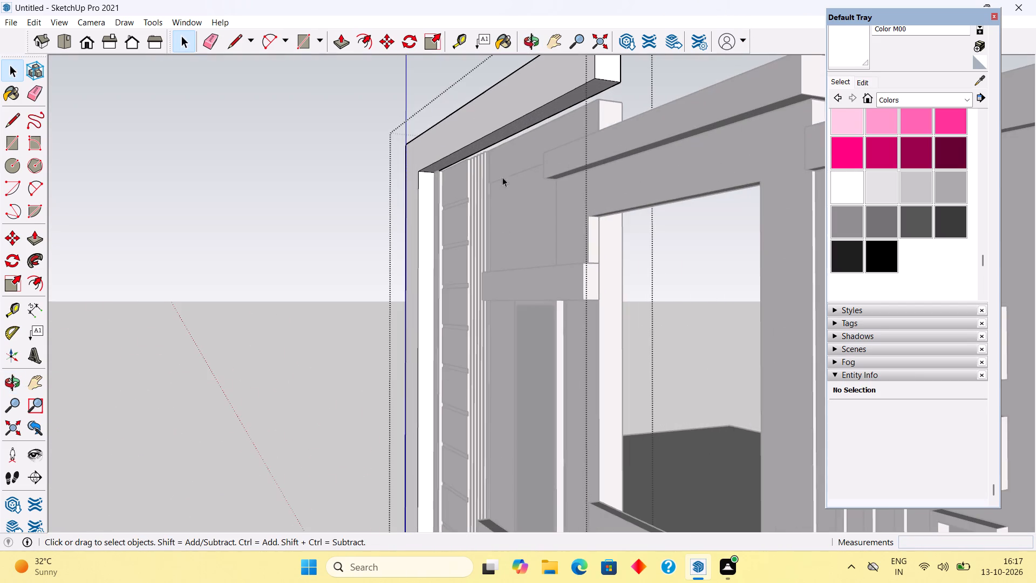
{"action": "middle_click_drag", "start_coordinate": [449, 137], "coordinate": [842, 152]}
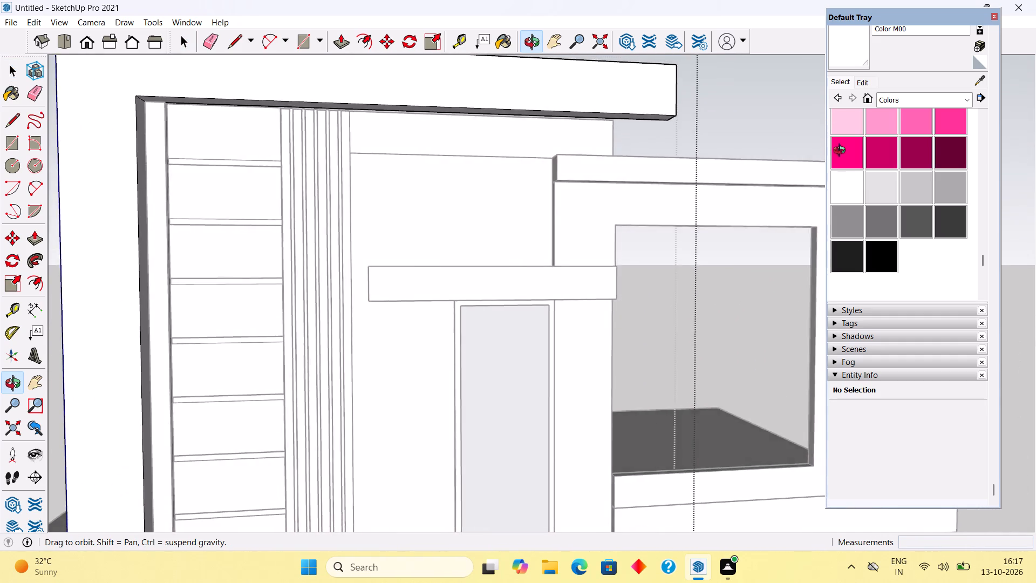
{"action": "middle_click_drag", "start_coordinate": [842, 152], "coordinate": [730, 161]}
{"action": "key", "text": "ctrl+z"}
{"action": "key", "text": "ctrl+z"}
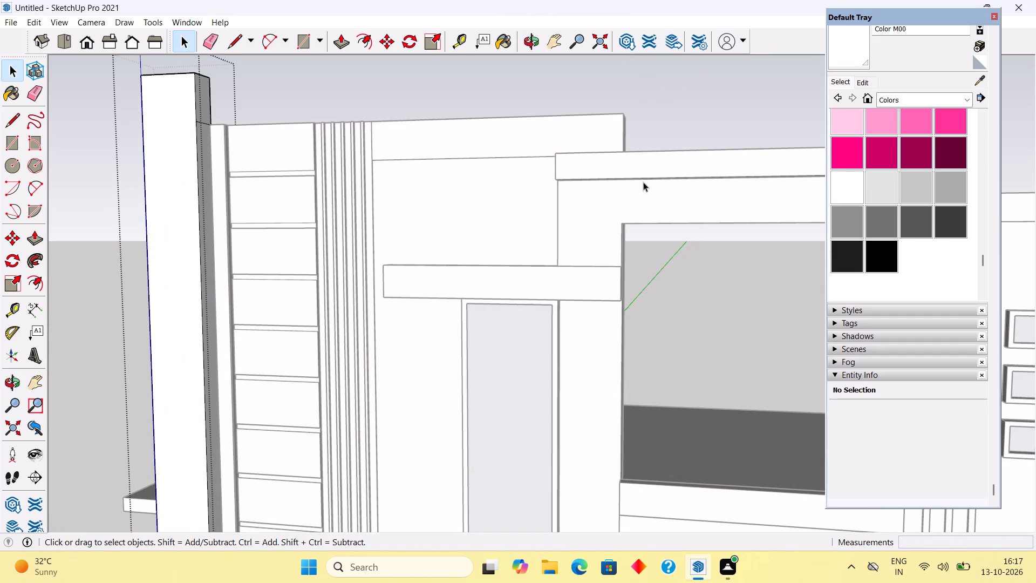
{"action": "key", "text": "ctrl+z"}
{"action": "key", "text": "ctrl+z"}
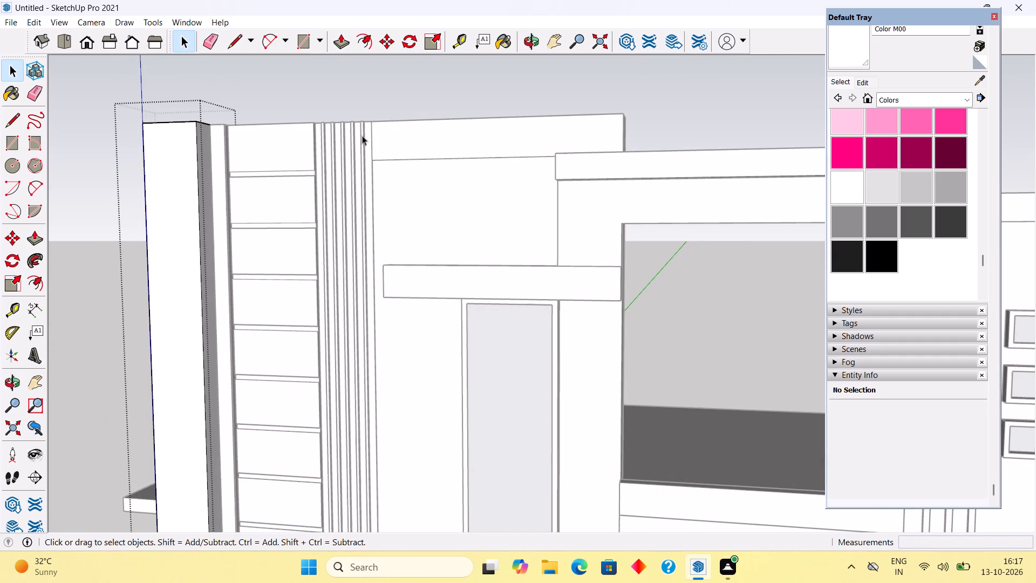
{"action": "middle_click_drag", "start_coordinate": [296, 119], "coordinate": [338, 167]}
{"action": "left_click", "coordinate": [331, 95]}
Examine the tops of the tall wall and pillar from above and from the side.
{"action": "middle_click_drag", "start_coordinate": [330, 102], "coordinate": [329, 145]}
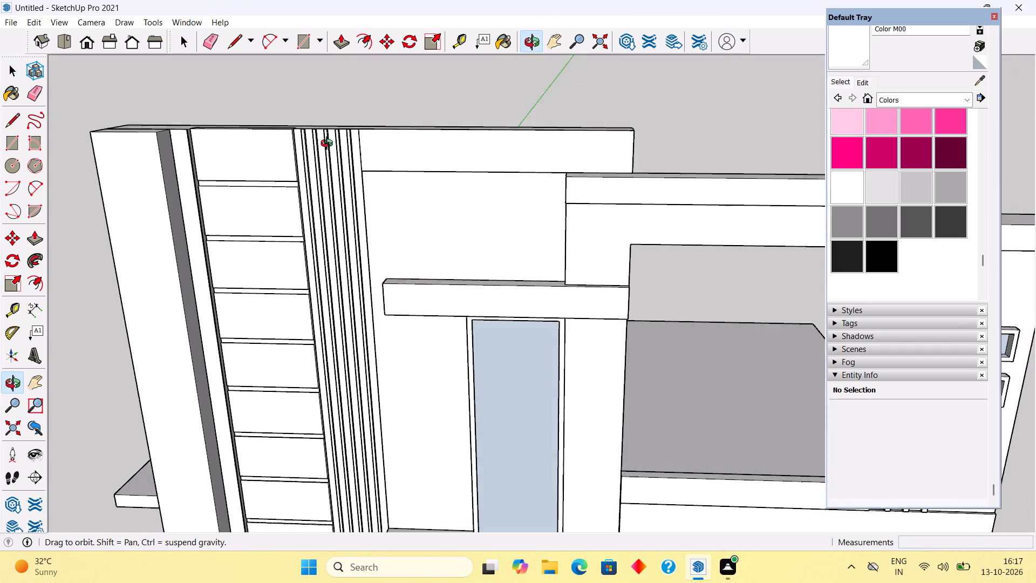
{"action": "middle_click_drag", "start_coordinate": [329, 145], "coordinate": [506, 284]}
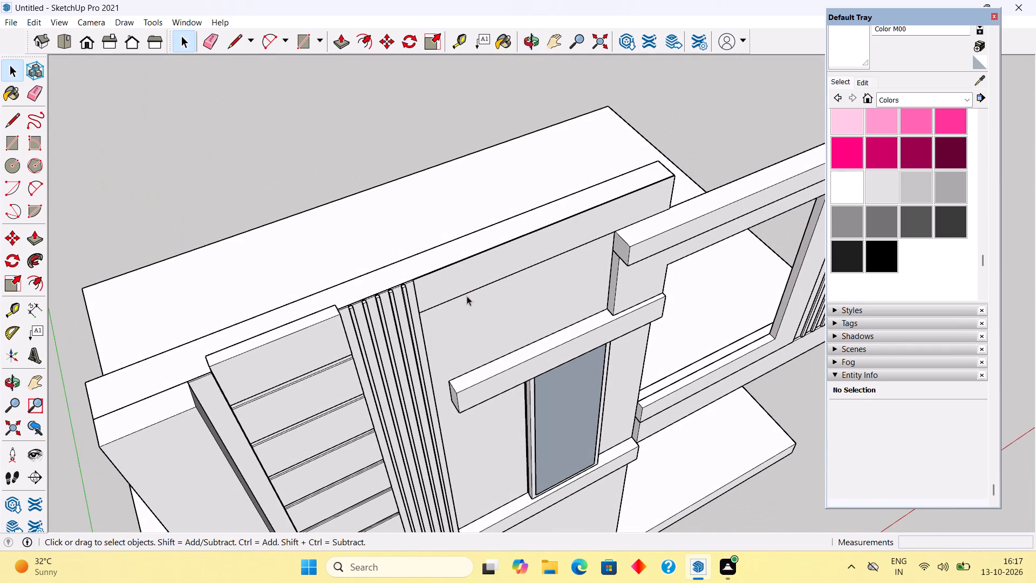
{"action": "scroll", "coordinate": [281, 295], "scroll_direction": "down", "scroll_amount": 1}
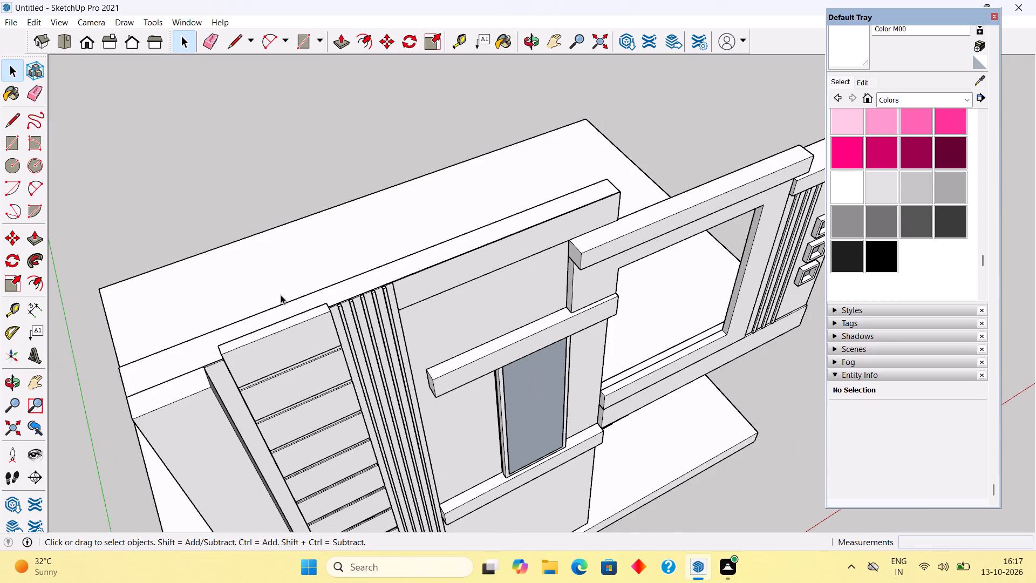
{"action": "scroll", "coordinate": [430, 328], "scroll_direction": "down", "scroll_amount": 3}
{"action": "middle_click_drag", "start_coordinate": [410, 315], "coordinate": [605, 284]}
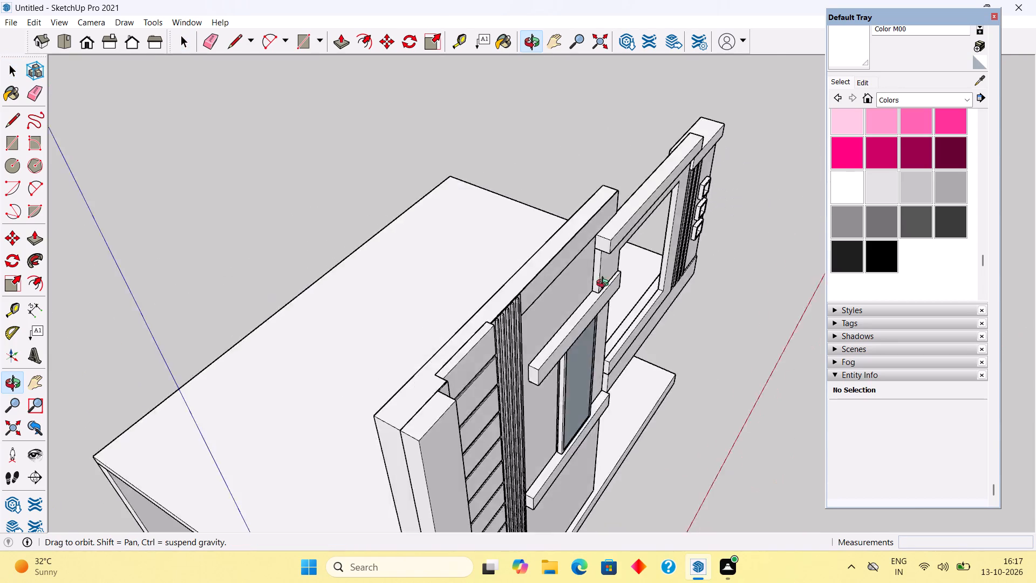
{"action": "middle_click_drag", "start_coordinate": [605, 284], "coordinate": [718, 312]}
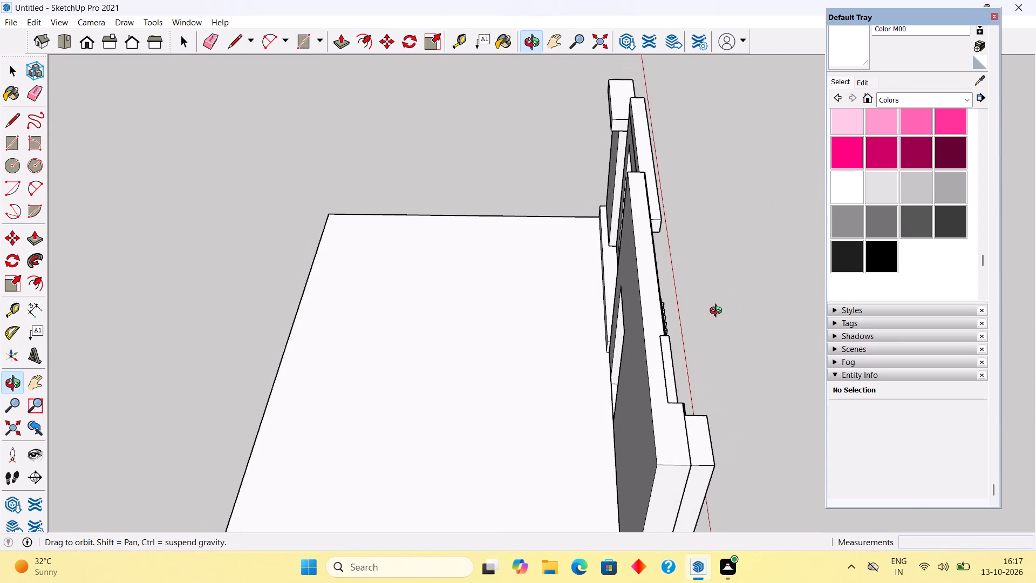
{"action": "middle_click_drag", "start_coordinate": [718, 312], "coordinate": [612, 317]}
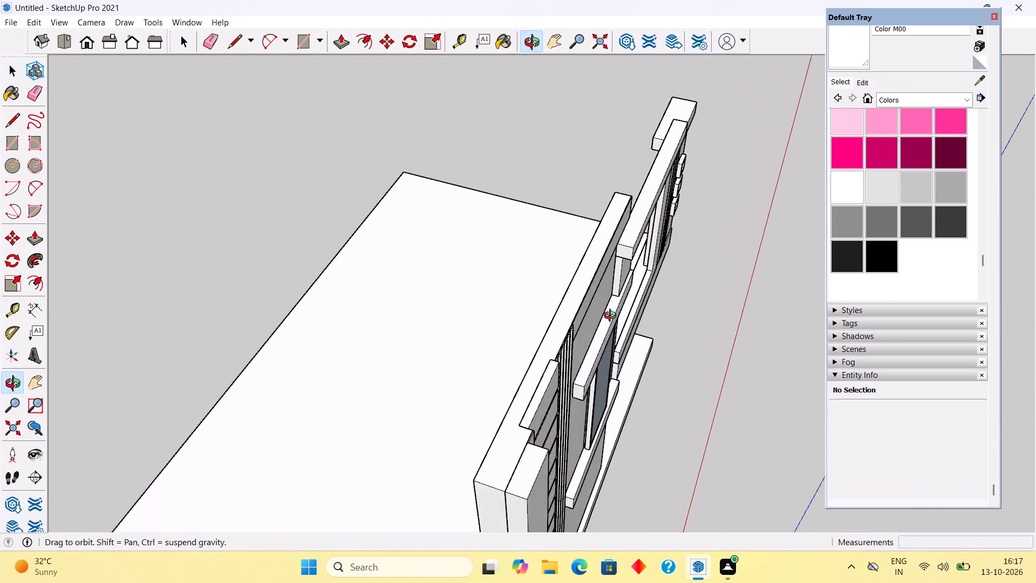
{"action": "middle_click_drag", "start_coordinate": [612, 317], "coordinate": [333, 311]}
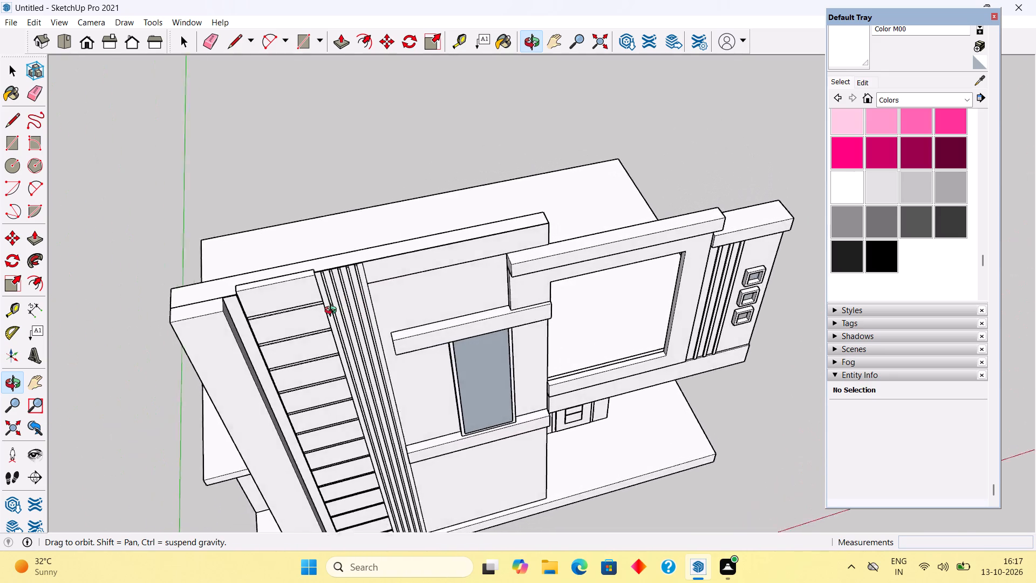
{"action": "middle_click_drag", "start_coordinate": [333, 311], "coordinate": [325, 318]}
{"action": "scroll", "coordinate": [325, 318], "scroll_direction": "up", "scroll_amount": 2}
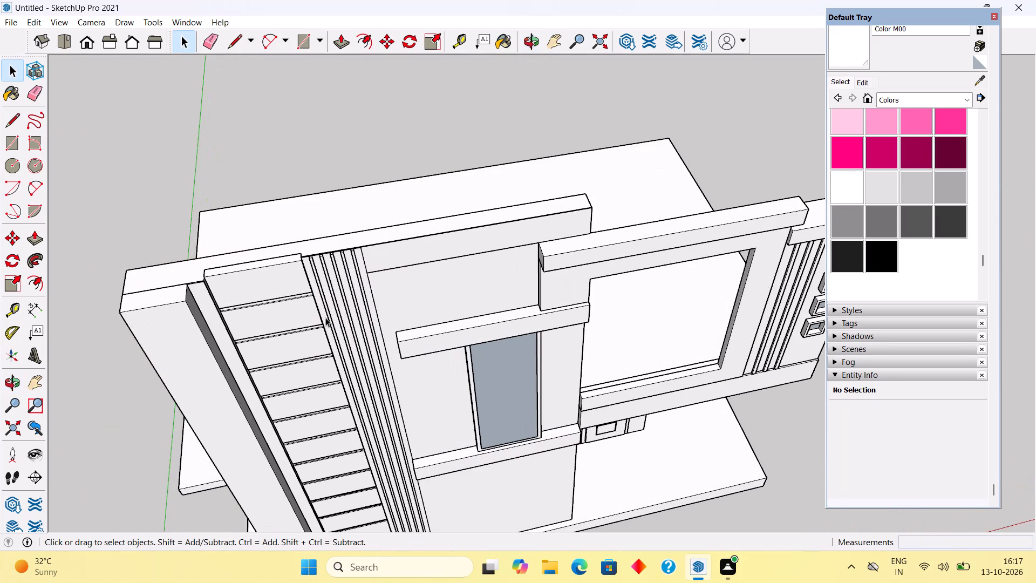
Draw a rectangle about 15' 2 3/8" by 9 5/16" over the tall wall's top and extrude it up 1.5' as a beam.
{"action": "key", "text": "r"}
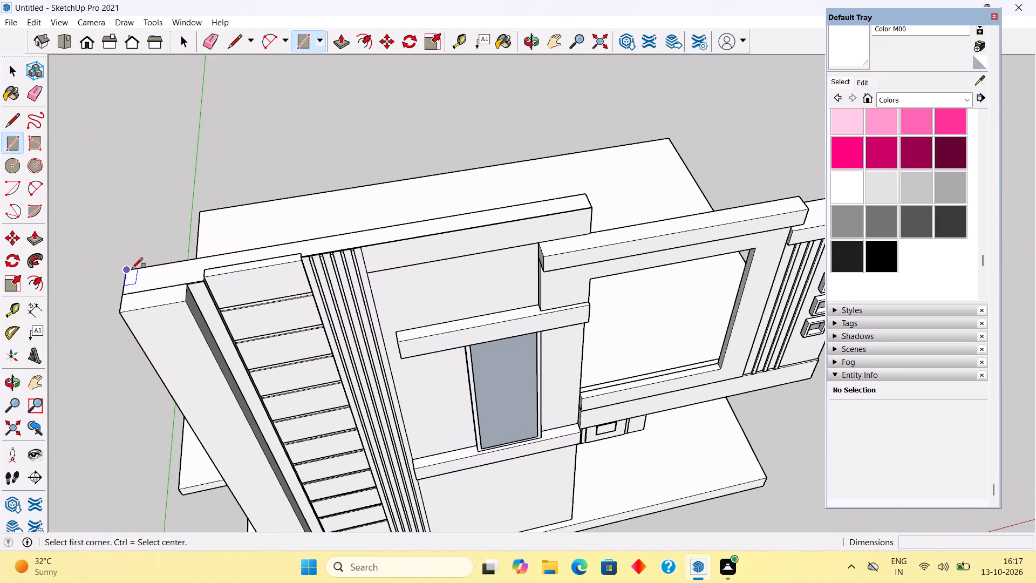
{"action": "left_click", "coordinate": [132, 268]}
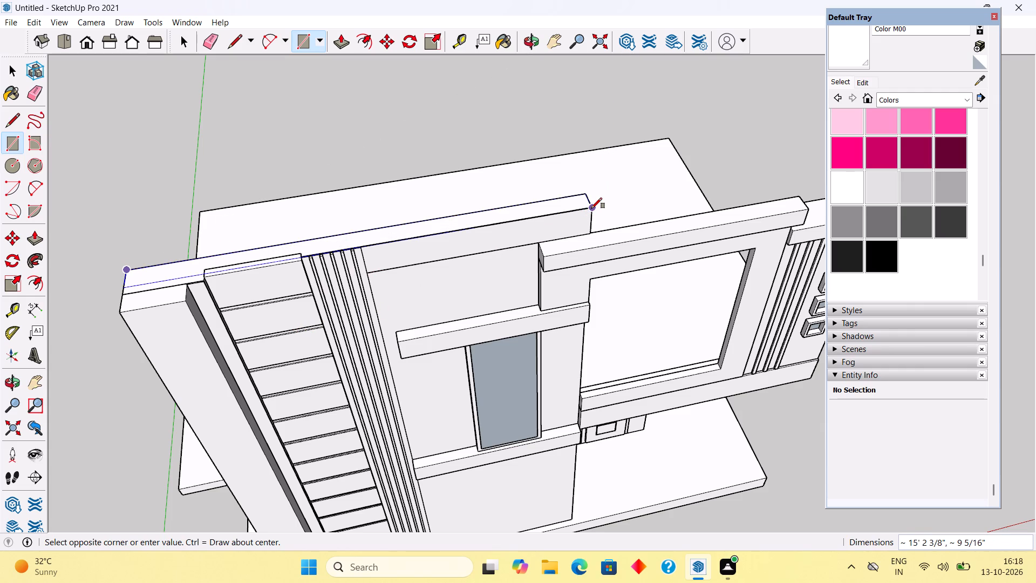
{"action": "left_click", "coordinate": [591, 208]}
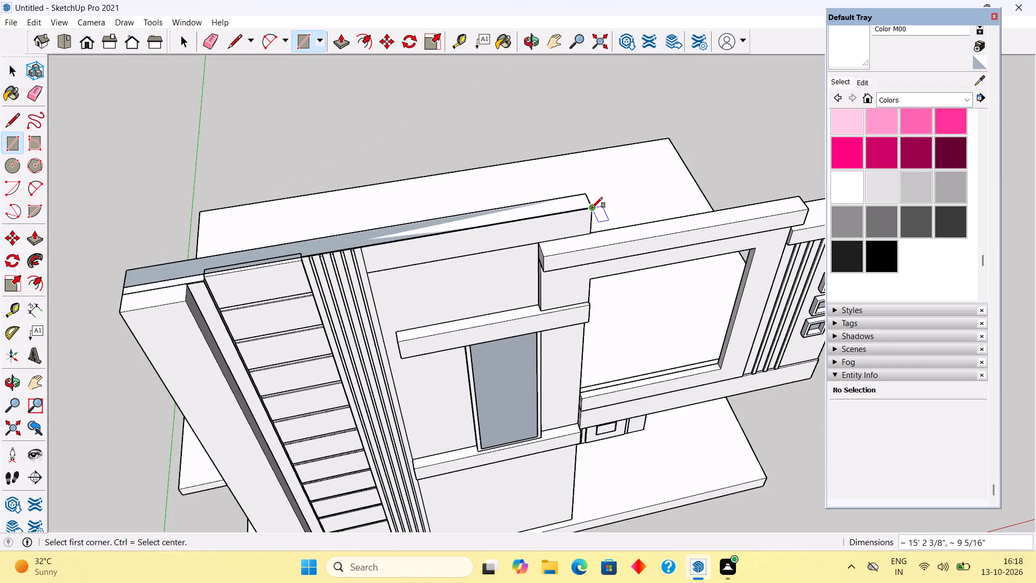
{"action": "key", "text": "p"}
{"action": "left_click", "coordinate": [546, 207]}
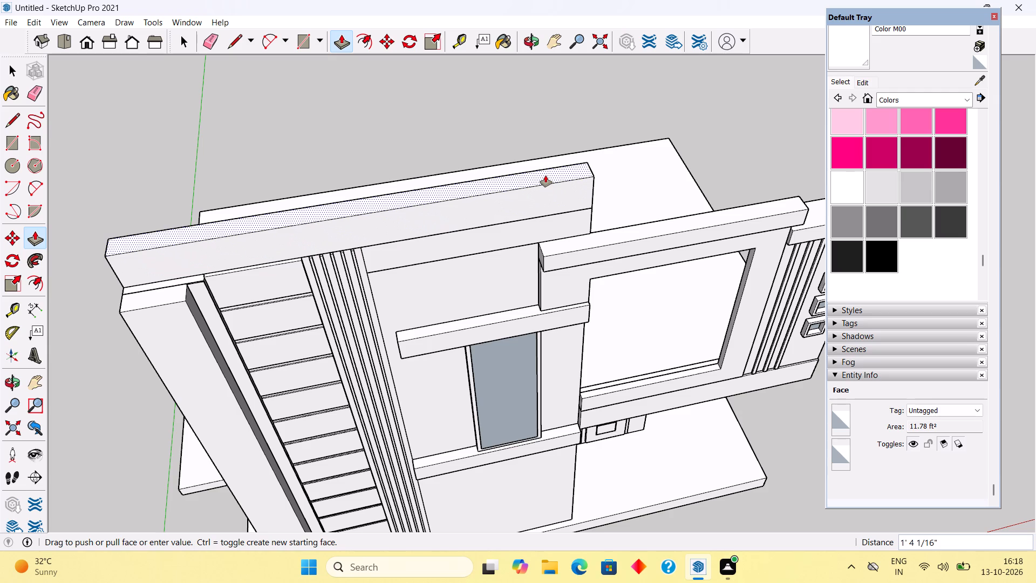
{"action": "type", "text": "1.5'"}
{"action": "key", "text": "Return"}
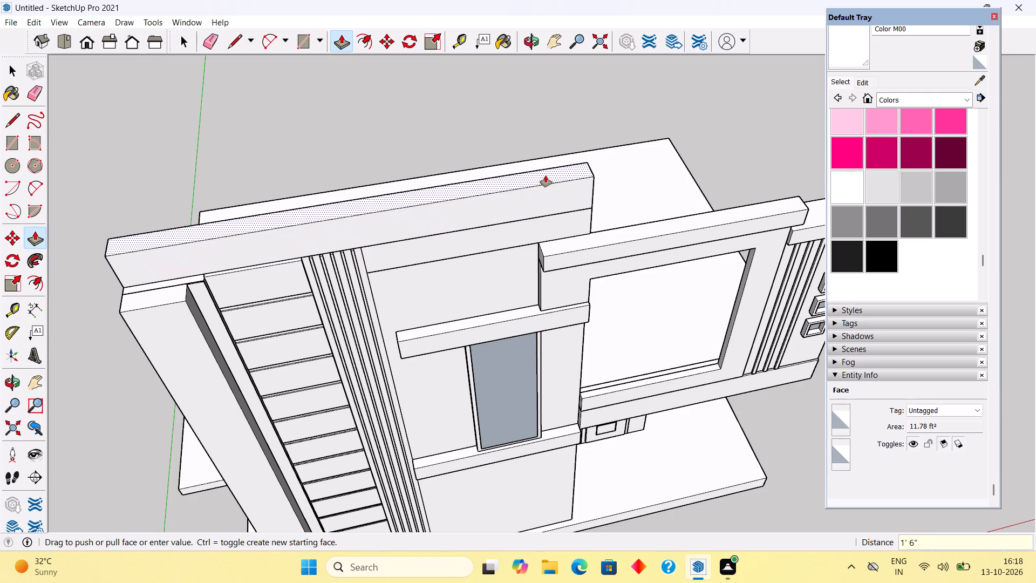
Pull the top beam's front face forward until it is flush with the pillar's front face.
{"action": "left_click", "coordinate": [160, 263]}
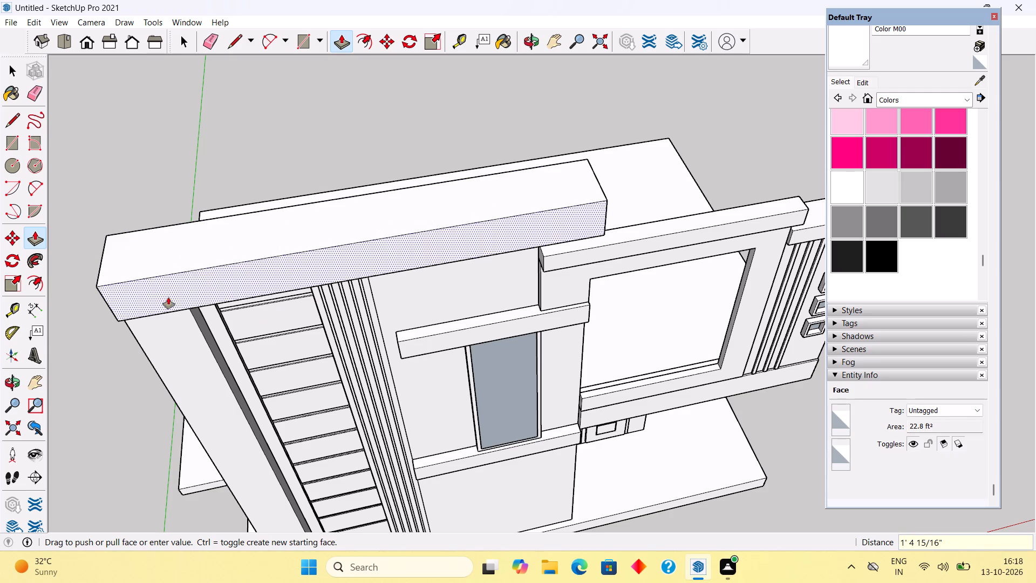
{"action": "middle_click_drag", "start_coordinate": [173, 295], "coordinate": [231, 159]}
{"action": "middle_click_drag", "start_coordinate": [215, 232], "coordinate": [356, 66]}
{"action": "left_click", "coordinate": [234, 227]}
Extend the top beam's free end 1.5' beyond the tall wall's edge.
{"action": "middle_click_drag", "start_coordinate": [519, 336], "coordinate": [352, 352]}
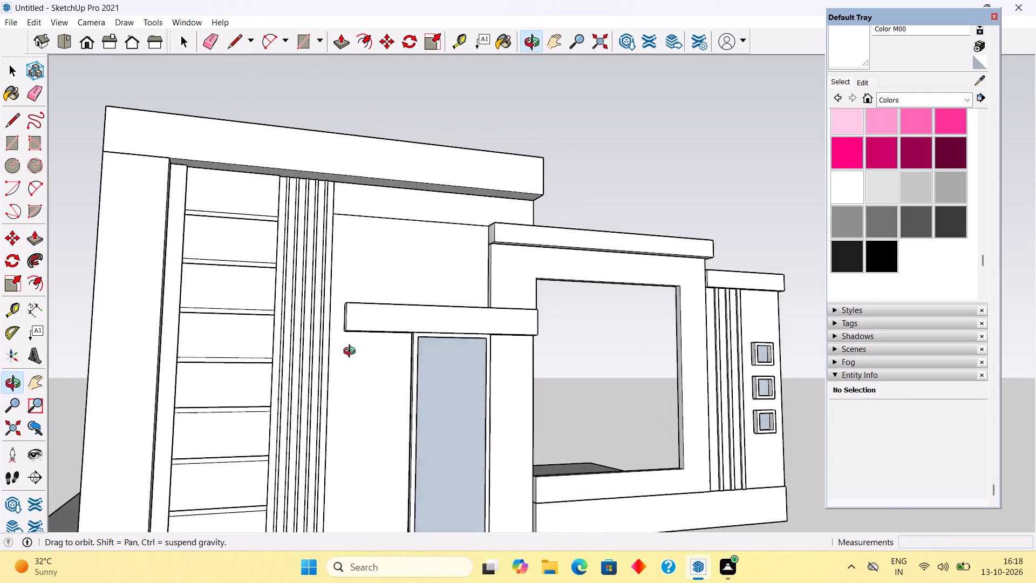
{"action": "middle_click_drag", "start_coordinate": [352, 352], "coordinate": [60, 324]}
{"action": "middle_click_drag", "start_coordinate": [653, 222], "coordinate": [165, 440]}
{"action": "scroll", "coordinate": [552, 174], "scroll_direction": "up", "scroll_amount": 4}
{"action": "left_click", "coordinate": [540, 173]}
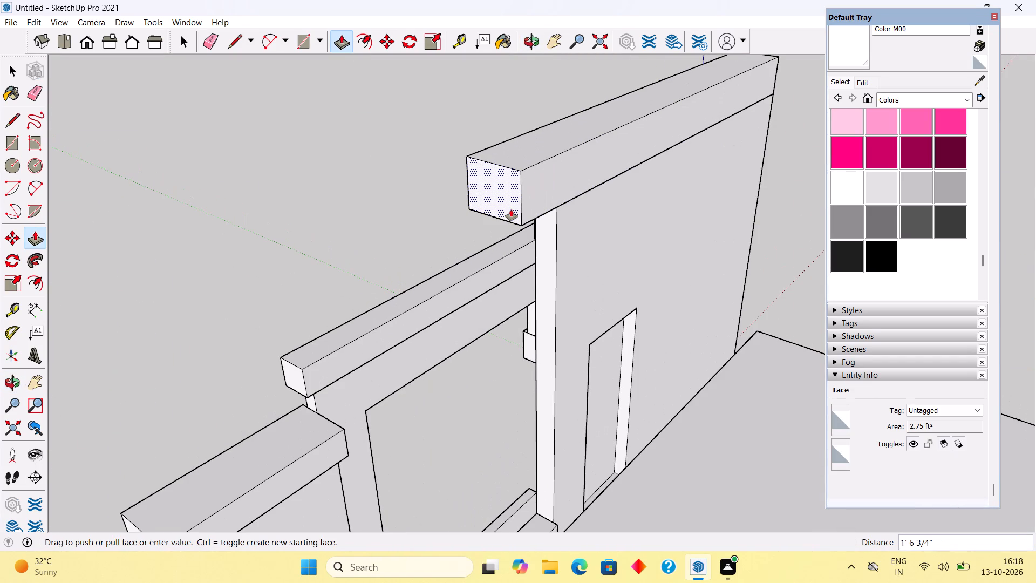
{"action": "type", "text": "1.5'"}
{"action": "key", "text": "Return"}
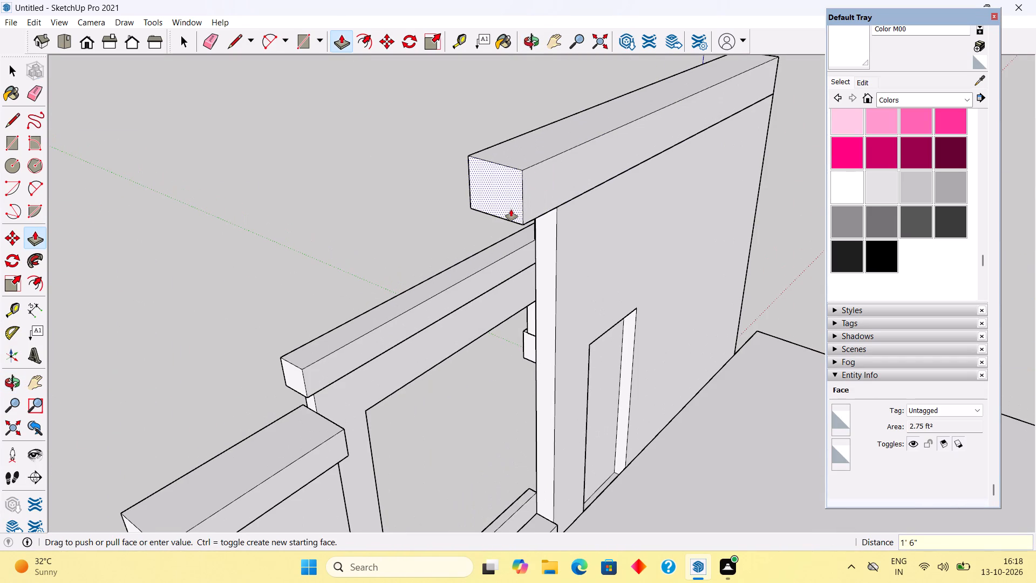
Divide the beam's back face at the tall wall's edge and extrude the overhanging part back about 6' 4 5/8" as a return.
{"action": "key", "text": "space"}
{"action": "type", "text": "l"}
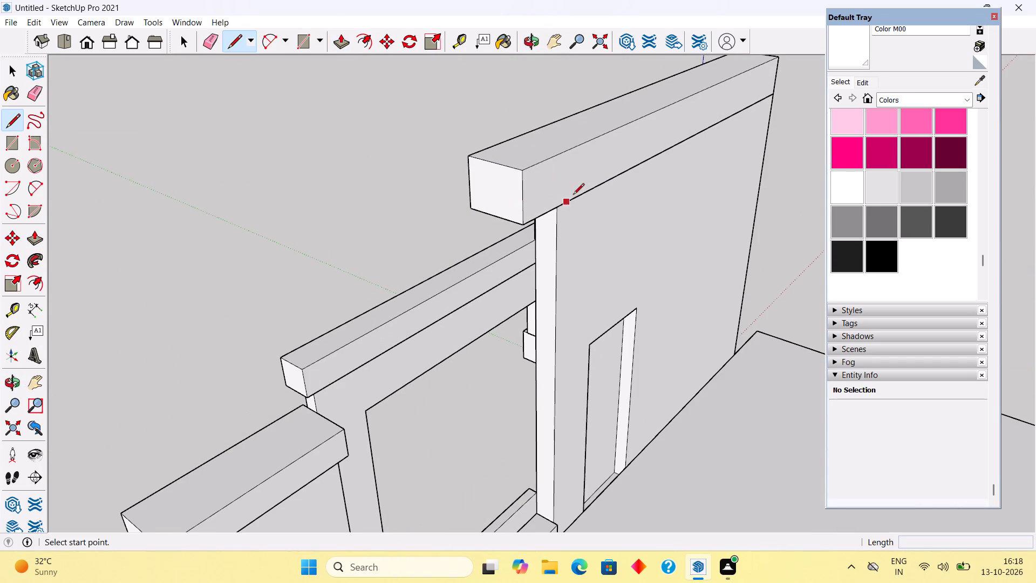
{"action": "left_click", "coordinate": [558, 207]}
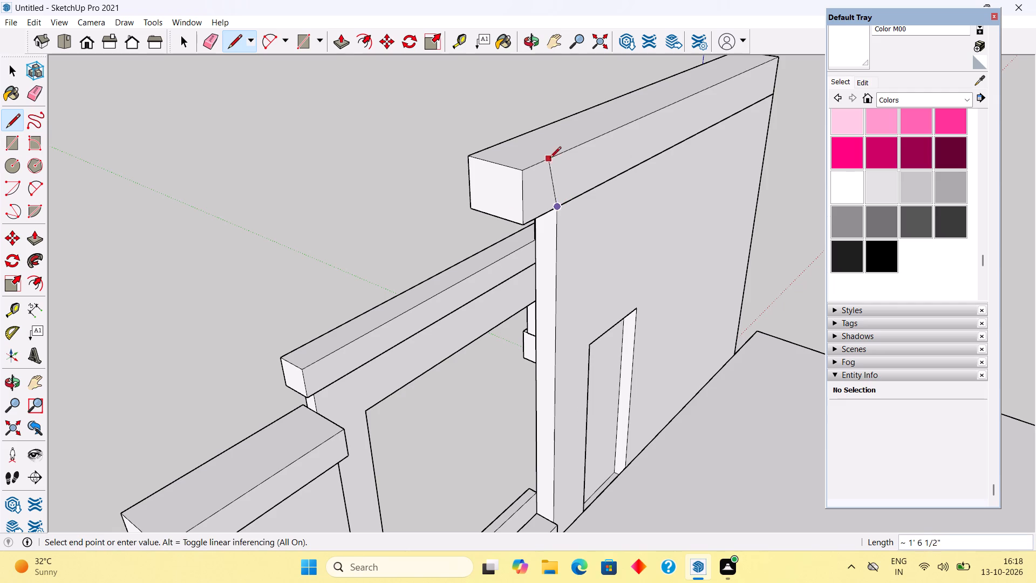
{"action": "left_click", "coordinate": [556, 155]}
{"action": "key", "text": "p"}
{"action": "left_click", "coordinate": [535, 183]}
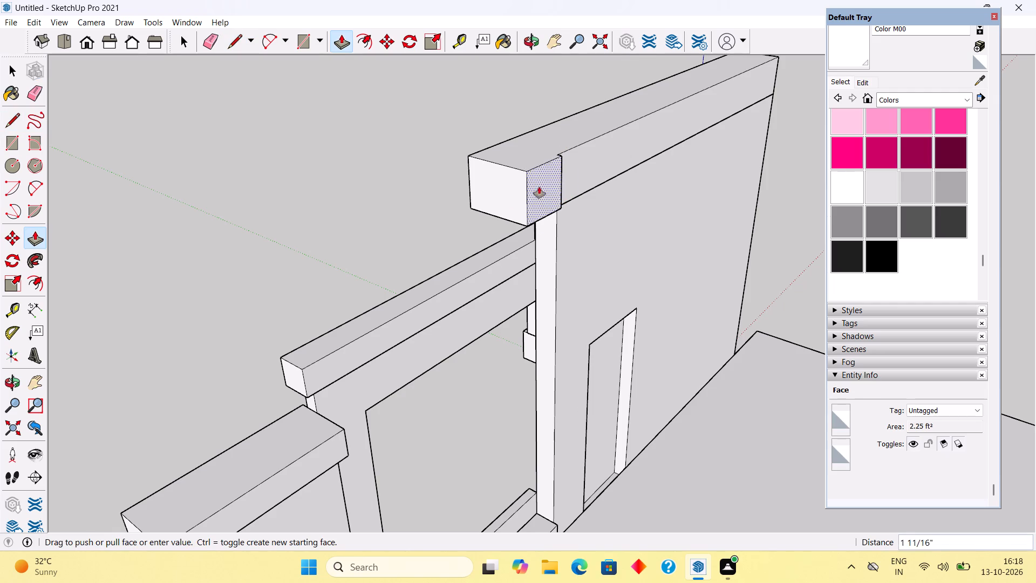
{"action": "scroll", "coordinate": [691, 266], "scroll_direction": "down", "scroll_amount": 11}
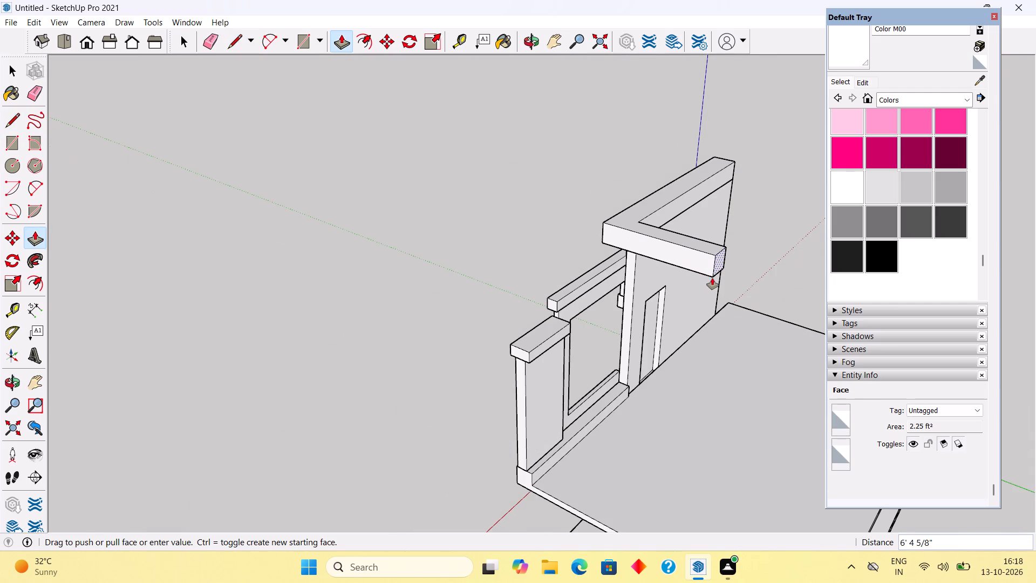
{"action": "left_click", "coordinate": [712, 278]}
{"action": "key", "text": "space"}
Examine the L-shaped top beam against the whole front elevation.
{"action": "left_click", "coordinate": [462, 193]}
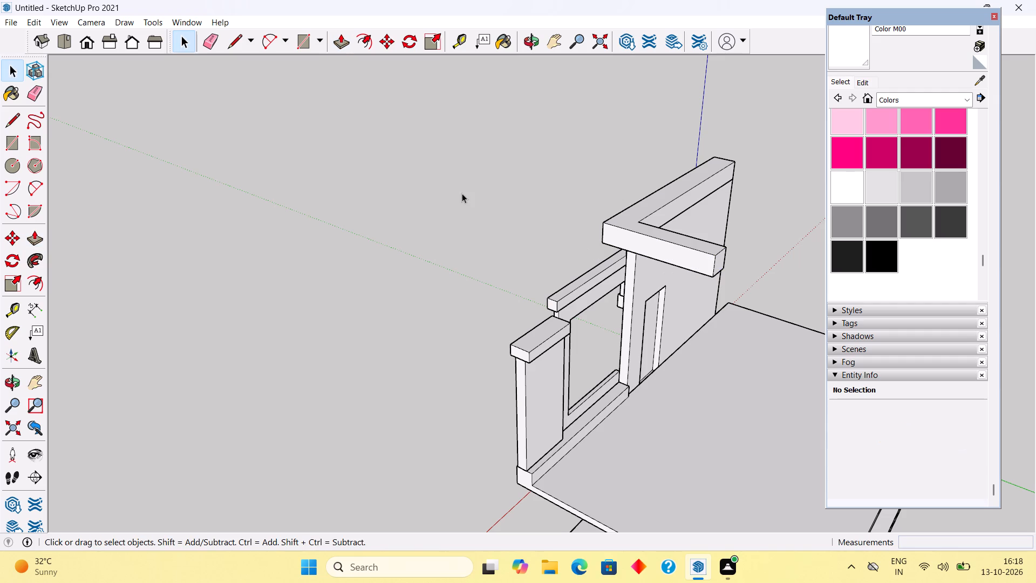
{"action": "middle_click_drag", "start_coordinate": [456, 241], "coordinate": [910, 218]}
{"action": "scroll", "coordinate": [662, 331], "scroll_direction": "down", "scroll_amount": 1}
{"action": "middle_click_drag", "start_coordinate": [660, 331], "coordinate": [812, 160]}
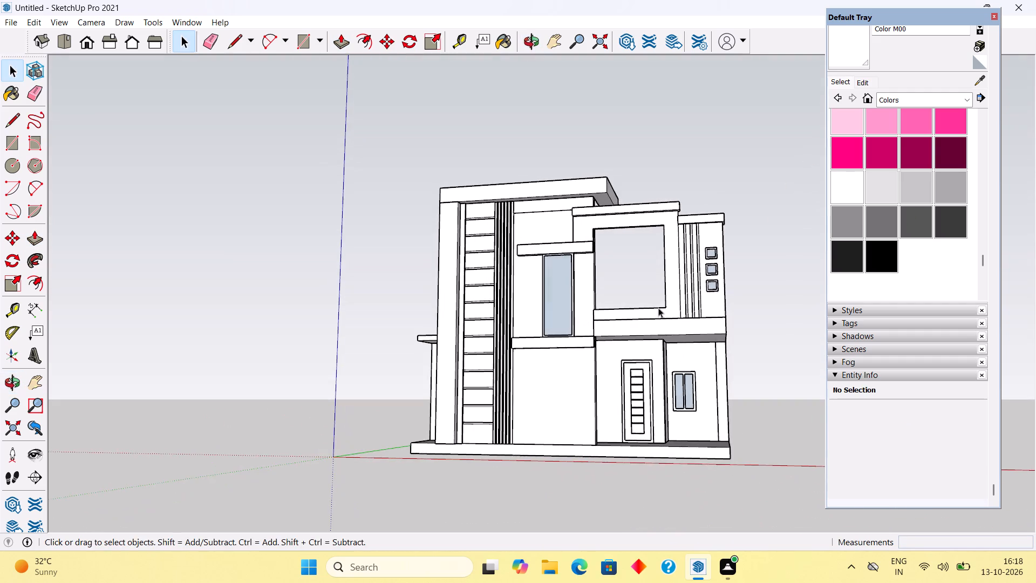
{"action": "middle_click_drag", "start_coordinate": [574, 345], "coordinate": [674, 358]}
{"action": "scroll", "coordinate": [674, 358], "scroll_direction": "up", "scroll_amount": 1}
{"action": "scroll", "coordinate": [657, 180], "scroll_direction": "up", "scroll_amount": 2}
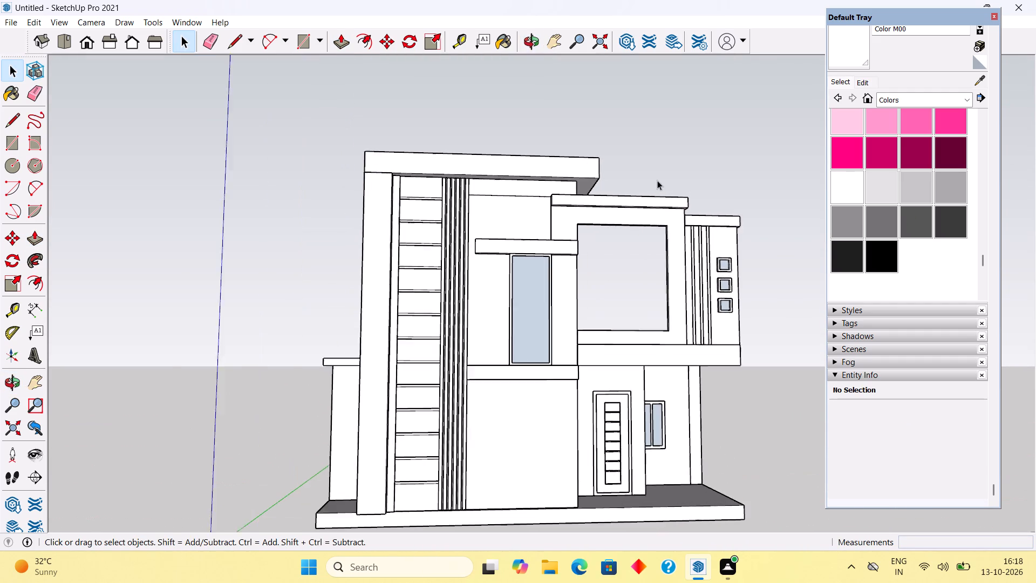
{"action": "scroll", "coordinate": [657, 180], "scroll_direction": "up", "scroll_amount": 2}
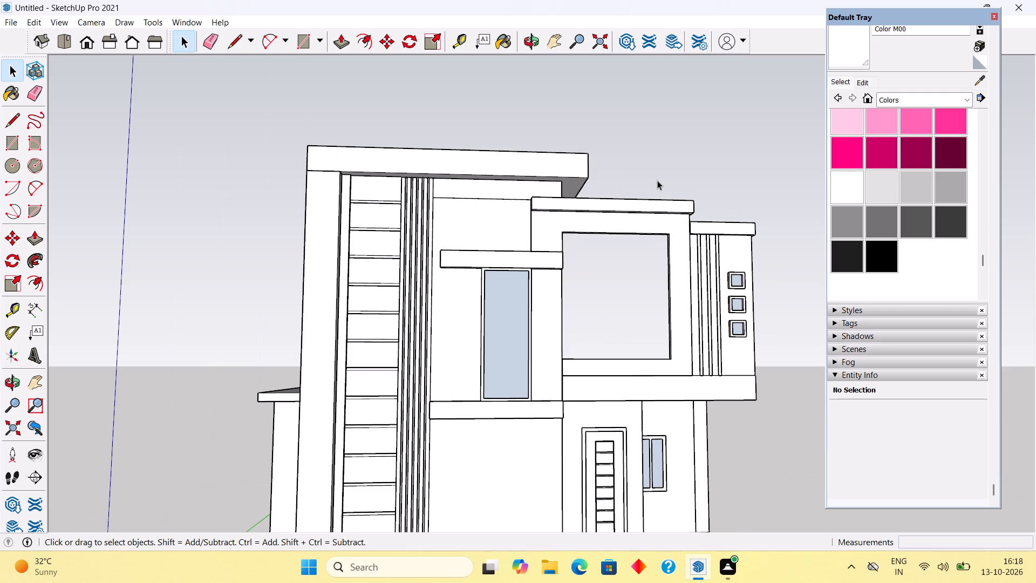
Offset the outline of the L-shaped beam's top face outward by about 3 5/8".
{"action": "middle_click_drag", "start_coordinate": [464, 160], "coordinate": [411, 413]}
{"action": "scroll", "coordinate": [533, 243], "scroll_direction": "up", "scroll_amount": 4}
{"action": "left_click", "coordinate": [542, 207]}
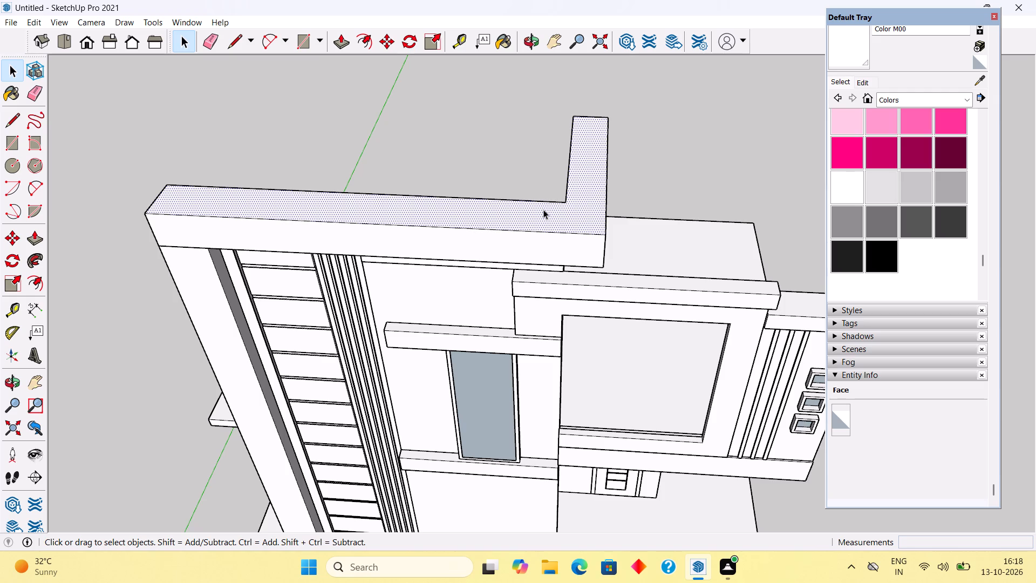
{"action": "key", "text": "f"}
{"action": "left_click", "coordinate": [541, 222]}
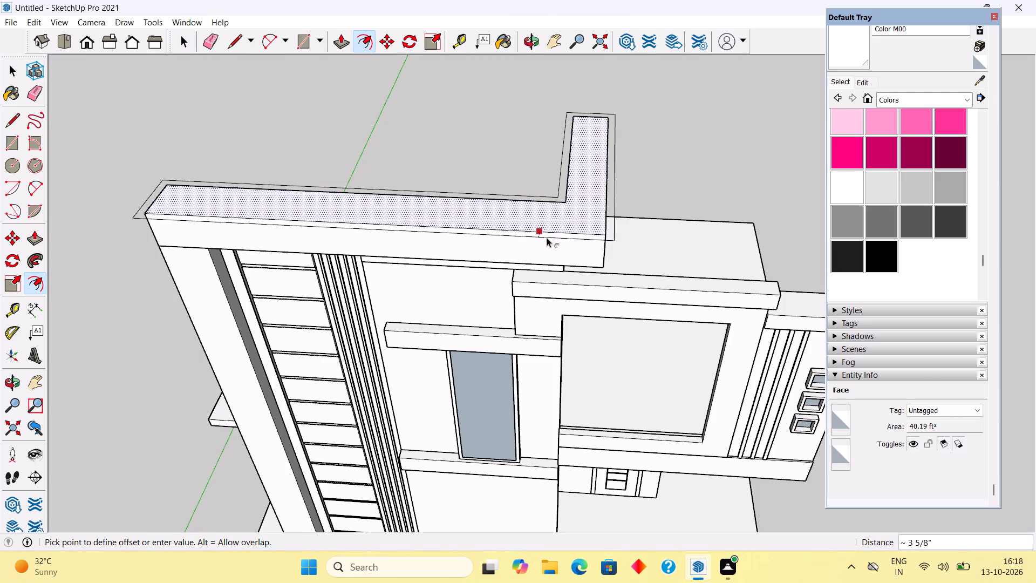
{"action": "left_click", "coordinate": [547, 238]}
Extrude the offset border around the beam's top face upward 3" to form a raised rim.
{"action": "scroll", "coordinate": [551, 234], "scroll_direction": "up", "scroll_amount": 2}
{"action": "key", "text": "p"}
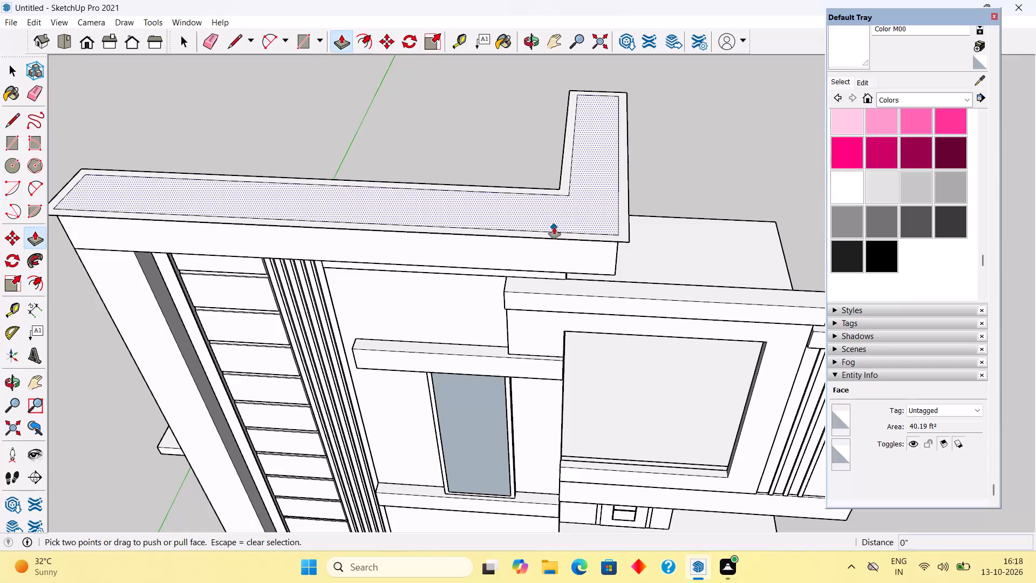
{"action": "scroll", "coordinate": [557, 235], "scroll_direction": "up", "scroll_amount": 7}
{"action": "key", "text": "space"}
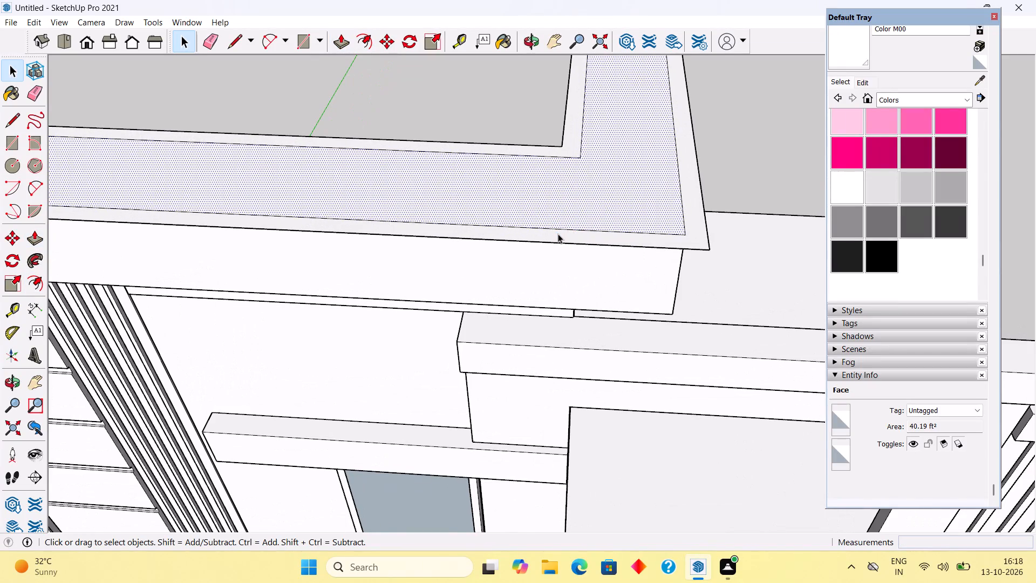
{"action": "left_click", "coordinate": [558, 234]}
{"action": "key", "text": "p"}
{"action": "left_click", "coordinate": [559, 234]}
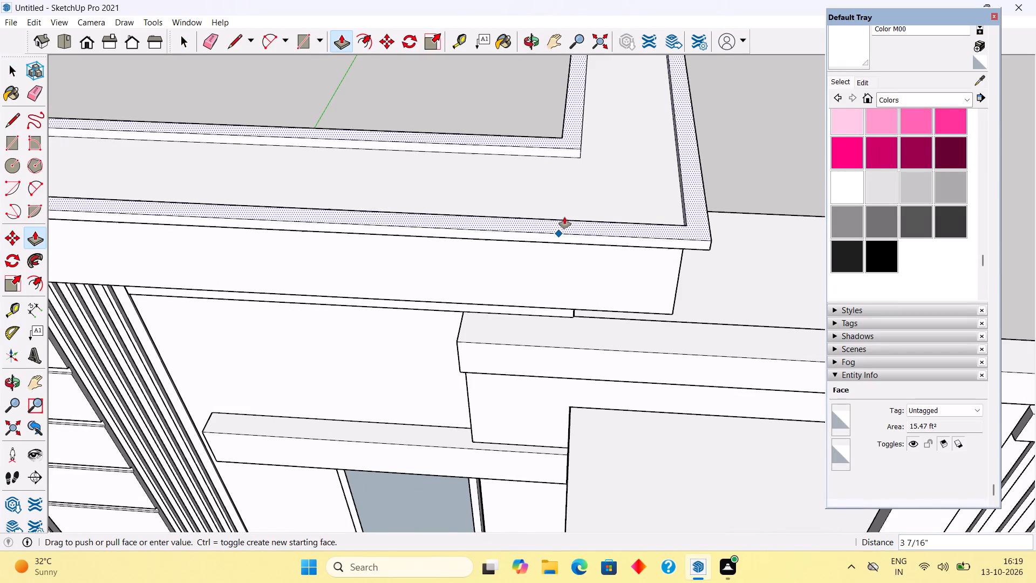
{"action": "type", "text": "3\""}
{"action": "key", "text": "Return"}
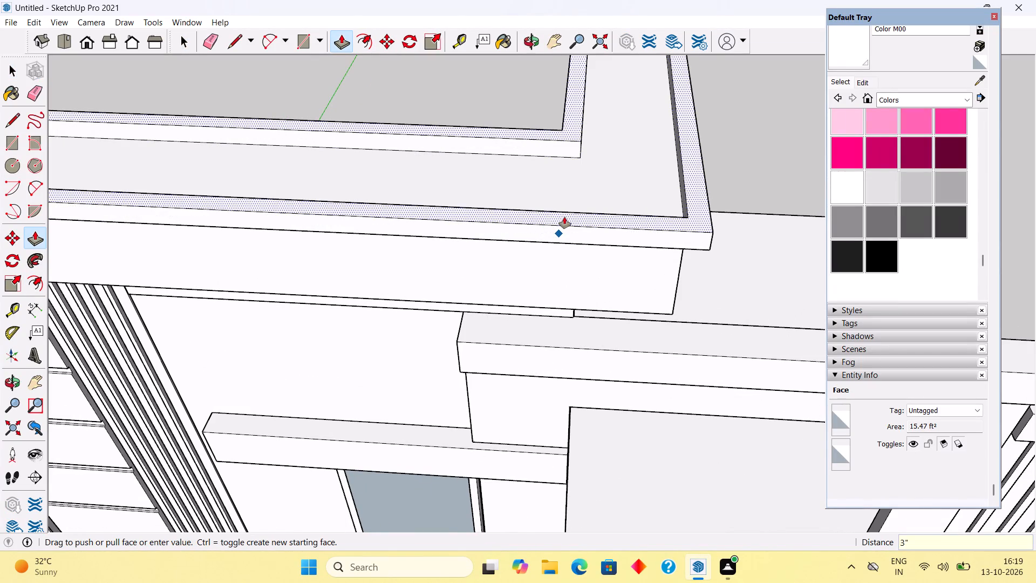
Make a group of the whole L-shaped top beam together with its raised rim.
{"action": "key", "text": "space"}
{"action": "scroll", "coordinate": [564, 217], "scroll_direction": "down", "scroll_amount": 6}
{"action": "triple_click", "coordinate": [557, 257]}
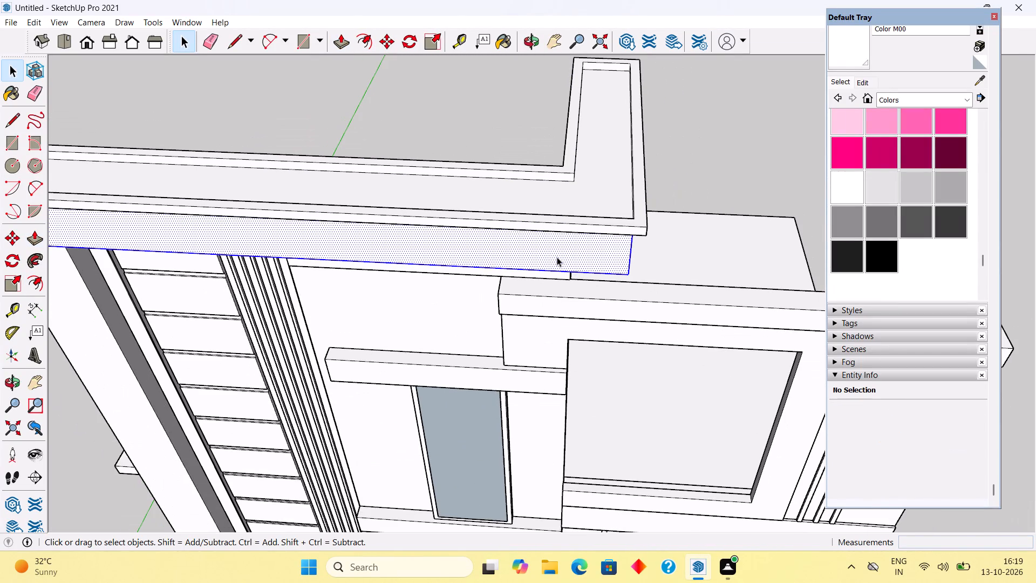
{"action": "left_click", "coordinate": [557, 257]}
{"action": "right_click", "coordinate": [557, 257]}
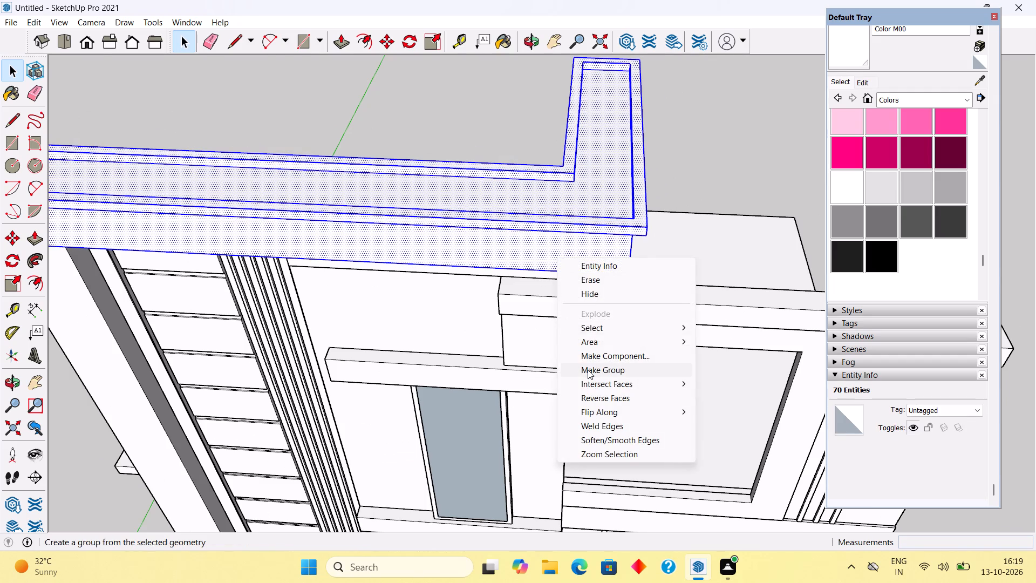
{"action": "left_click", "coordinate": [588, 370]}
{"action": "left_click", "coordinate": [528, 132]}
Examine the whole house model from the front, sides, below and rear, checking how the top beam sits on the elevation.
{"action": "scroll", "coordinate": [509, 329], "scroll_direction": "down", "scroll_amount": 5}
{"action": "middle_click_drag", "start_coordinate": [517, 330], "coordinate": [582, 186]}
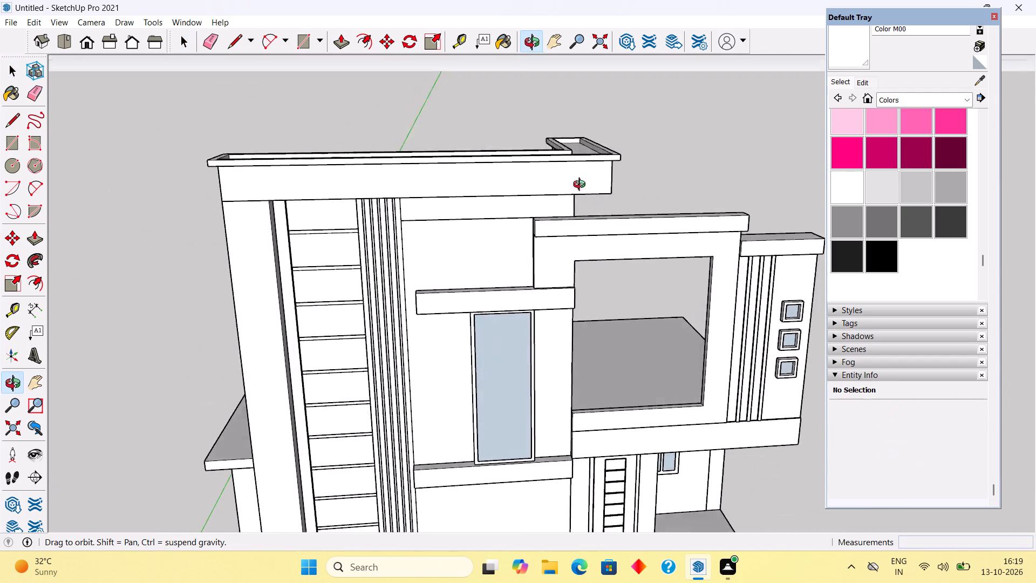
{"action": "middle_click_drag", "start_coordinate": [582, 186], "coordinate": [582, 184]}
{"action": "scroll", "coordinate": [577, 184], "scroll_direction": "down", "scroll_amount": 3}
{"action": "middle_click_drag", "start_coordinate": [502, 224], "coordinate": [479, 143]}
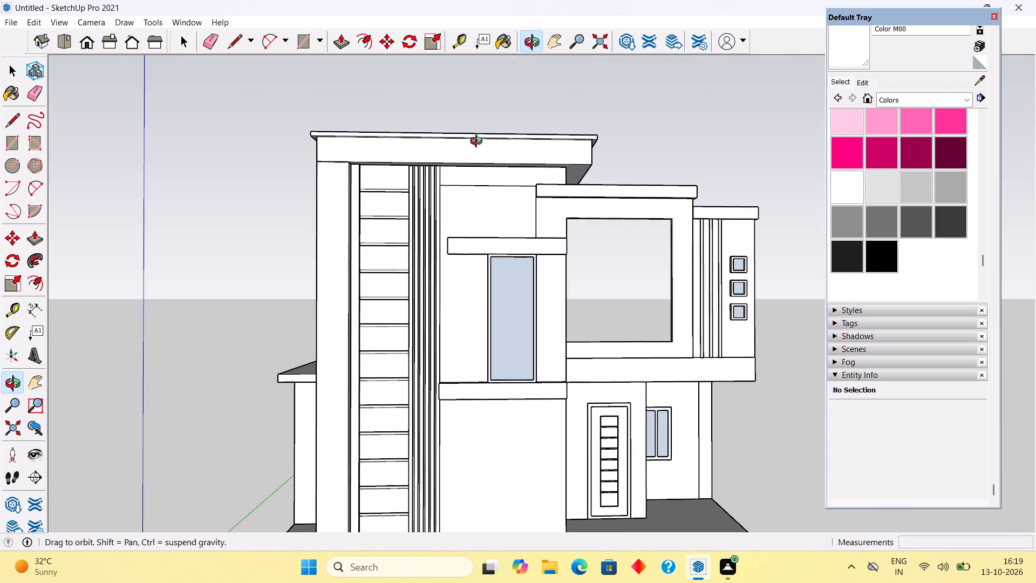
{"action": "middle_click_drag", "start_coordinate": [479, 143], "coordinate": [458, 126]}
{"action": "middle_click_drag", "start_coordinate": [571, 218], "coordinate": [517, 115]}
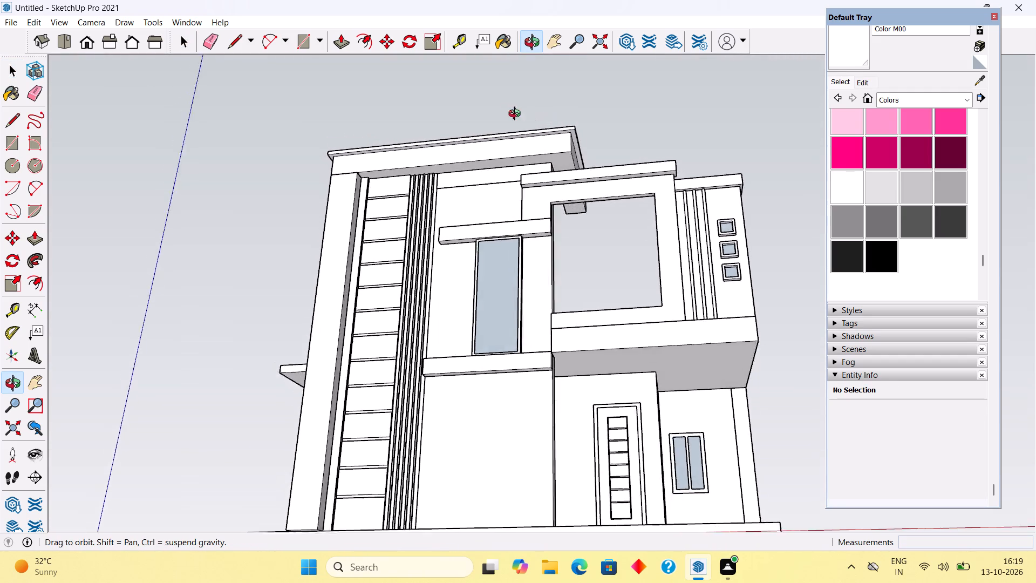
{"action": "middle_click_drag", "start_coordinate": [517, 115], "coordinate": [622, 228]}
{"action": "scroll", "coordinate": [622, 228], "scroll_direction": "down", "scroll_amount": 4}
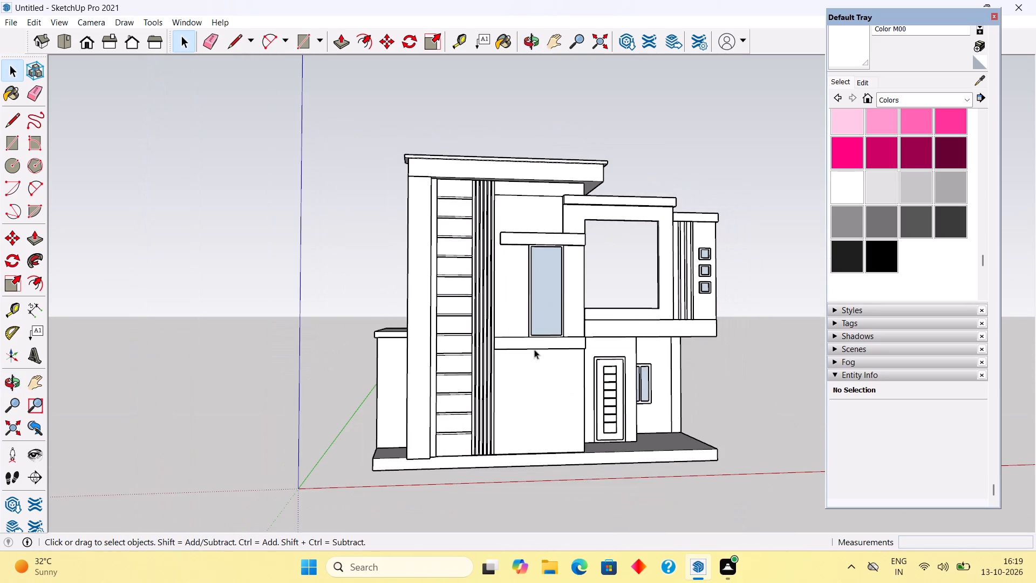
{"action": "middle_click_drag", "start_coordinate": [522, 388], "coordinate": [501, 471]}
{"action": "middle_click_drag", "start_coordinate": [408, 458], "coordinate": [679, 356]}
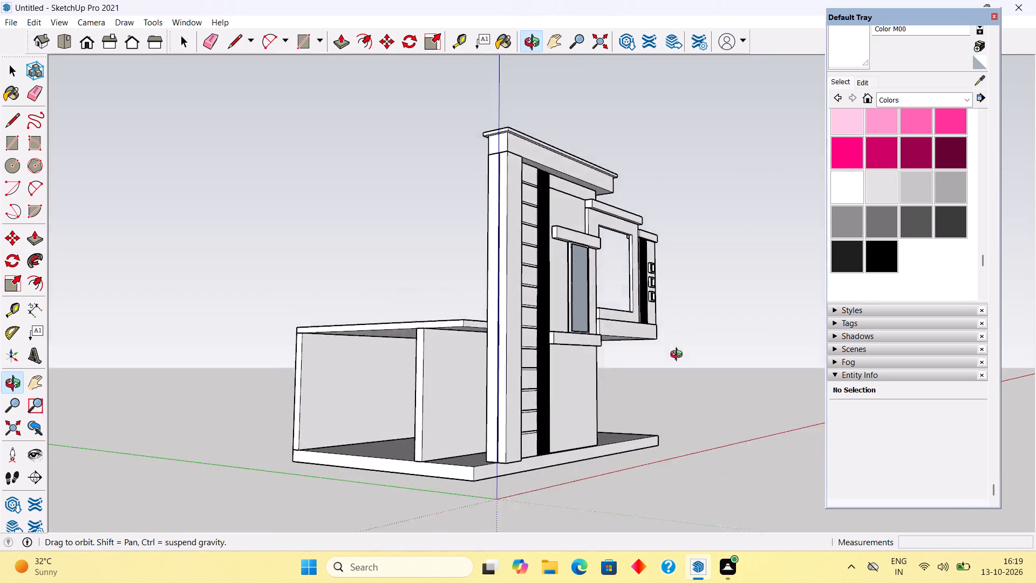
{"action": "middle_click_drag", "start_coordinate": [679, 356], "coordinate": [811, 301]}
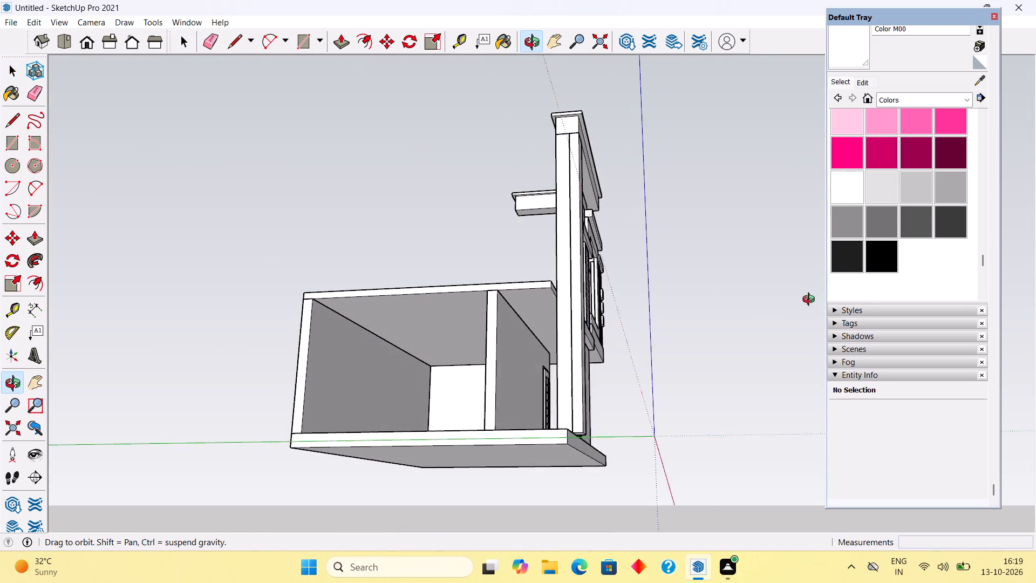
{"action": "middle_click_drag", "start_coordinate": [811, 301], "coordinate": [342, 427]}
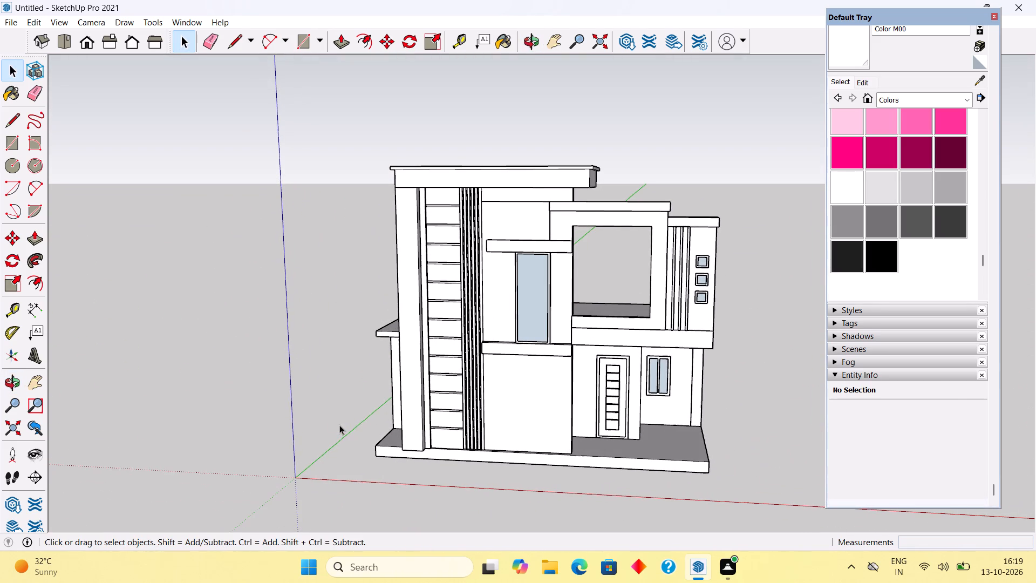
{"action": "middle_click_drag", "start_coordinate": [574, 400], "coordinate": [494, 165]}
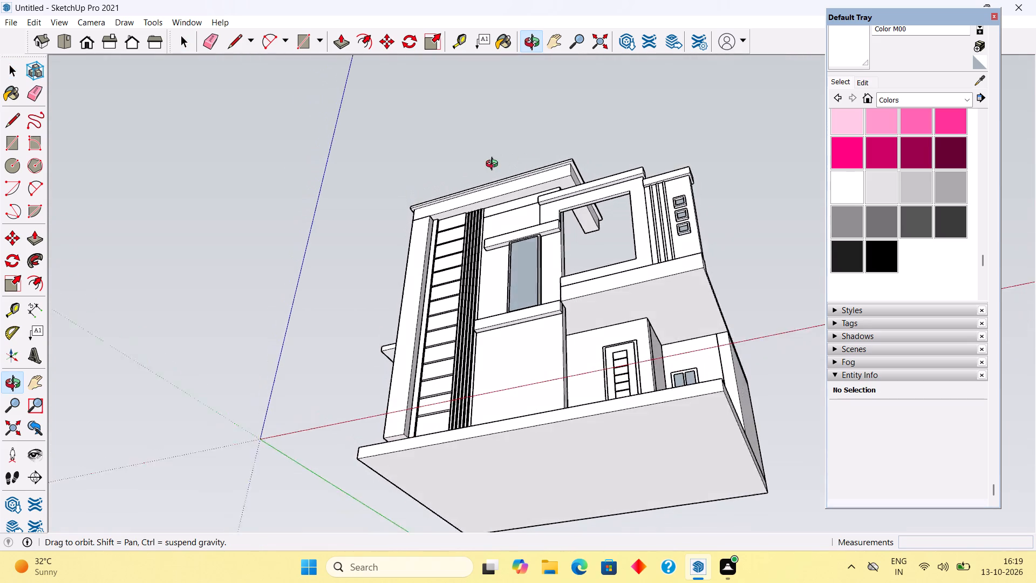
{"action": "middle_click_drag", "start_coordinate": [494, 165], "coordinate": [422, 267]}
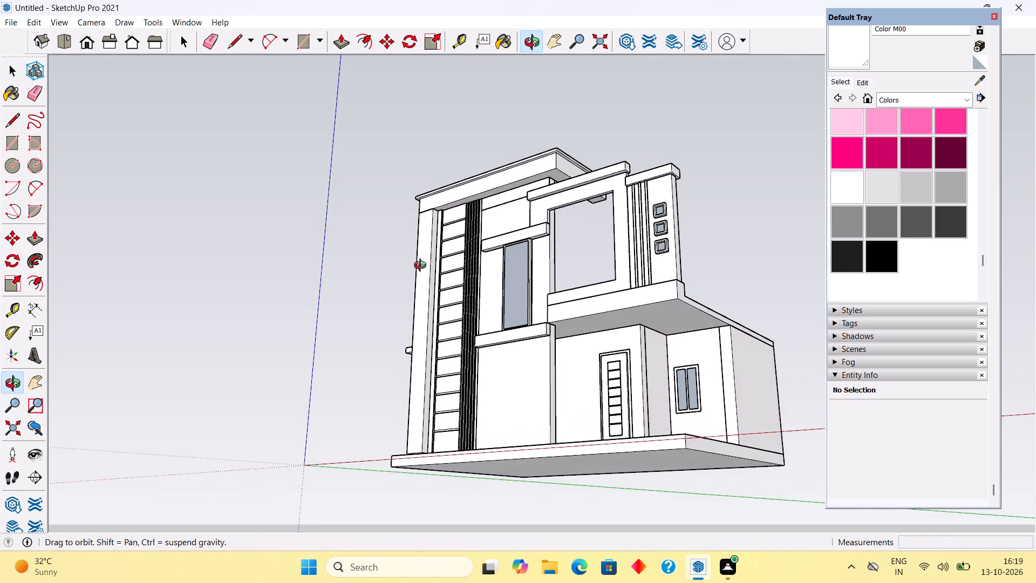
{"action": "middle_click_drag", "start_coordinate": [422, 267], "coordinate": [420, 271]}
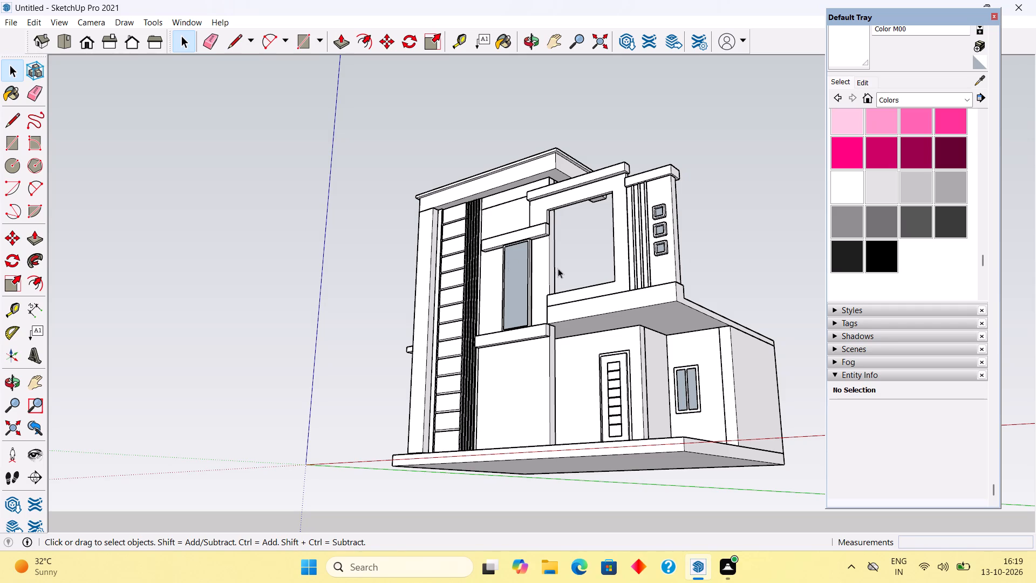
{"action": "middle_click_drag", "start_coordinate": [562, 274], "coordinate": [780, 191]}
{"action": "middle_click_drag", "start_coordinate": [649, 270], "coordinate": [1019, 9]}
{"action": "scroll", "coordinate": [649, 263], "scroll_direction": "down", "scroll_amount": 5}
{"action": "middle_click", "coordinate": [647, 263]}
{"action": "middle_click_drag", "start_coordinate": [605, 189], "coordinate": [350, 467]}
{"action": "scroll", "coordinate": [350, 467], "scroll_direction": "down", "scroll_amount": 2}
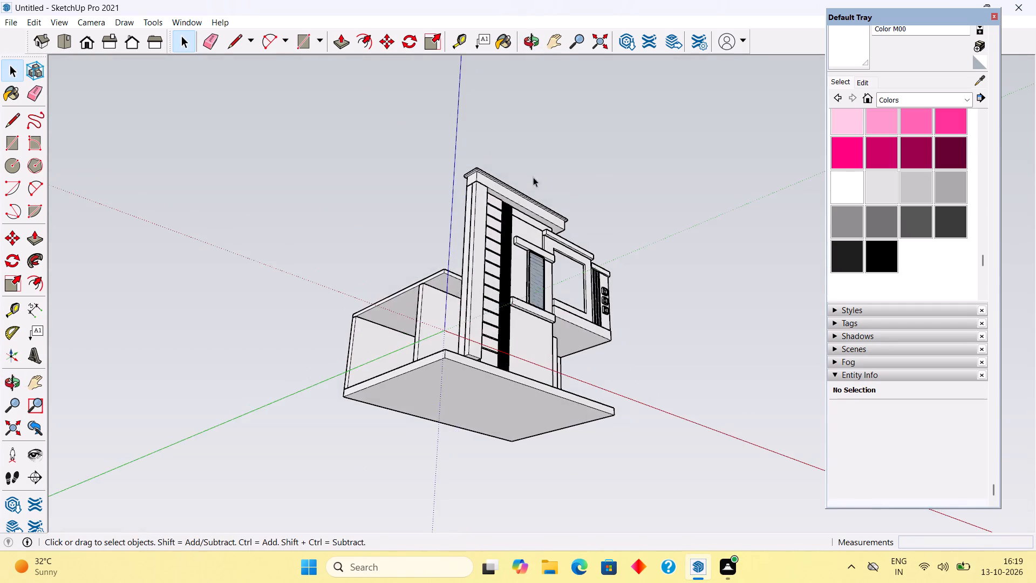
{"action": "middle_click_drag", "start_coordinate": [550, 182], "coordinate": [287, 312]}
{"action": "middle_click_drag", "start_coordinate": [795, 284], "coordinate": [407, 314]}
{"action": "middle_click_drag", "start_coordinate": [664, 275], "coordinate": [514, 298]}
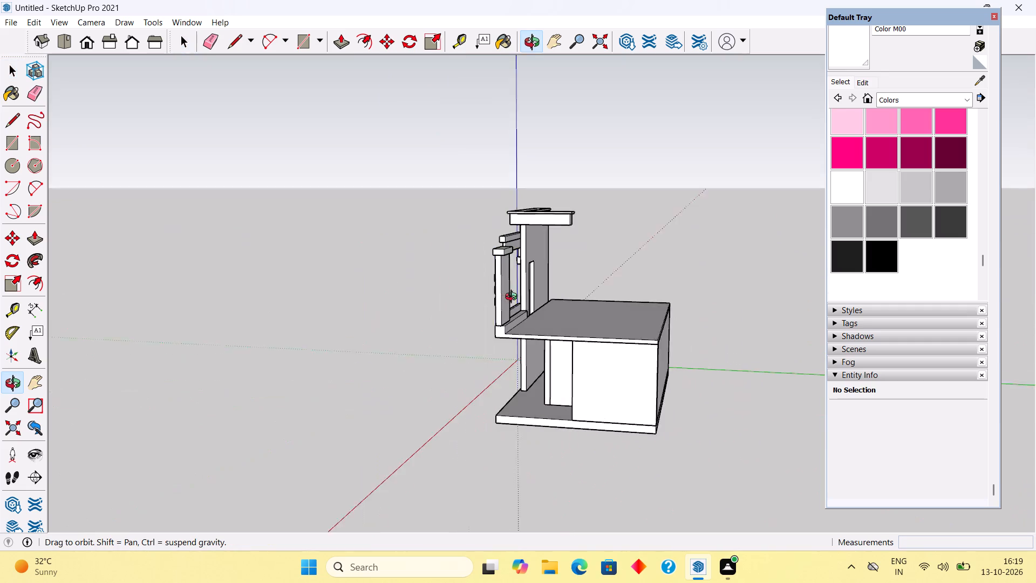
{"action": "middle_click_drag", "start_coordinate": [514, 298], "coordinate": [502, 326]}
Place a guide line on the first-floor roof slab 6' back from the low front parapet's inner edge.
{"action": "scroll", "coordinate": [503, 326], "scroll_direction": "up", "scroll_amount": 1}
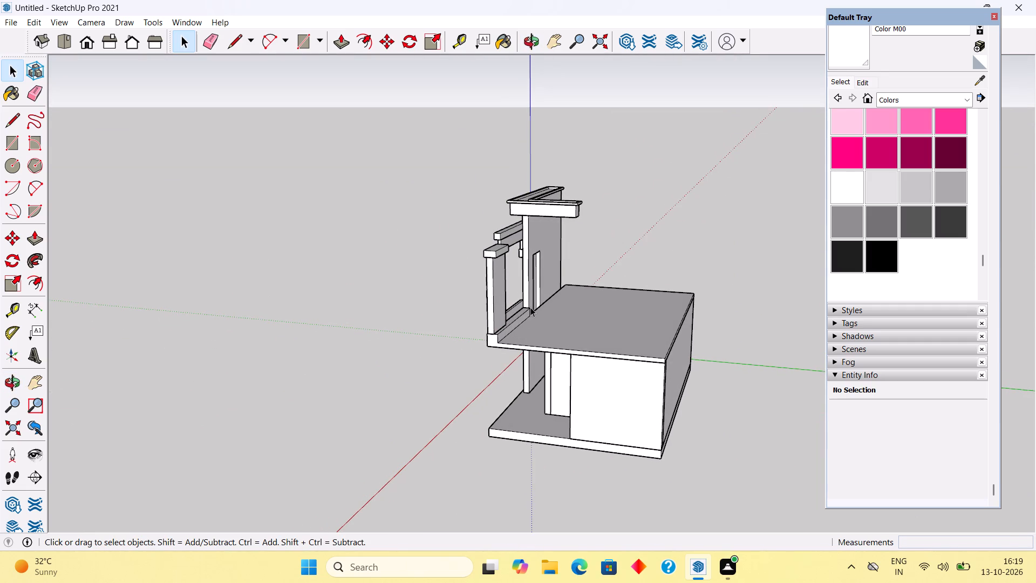
{"action": "middle_click_drag", "start_coordinate": [540, 319], "coordinate": [559, 382]}
{"action": "scroll", "coordinate": [524, 312], "scroll_direction": "up", "scroll_amount": 10}
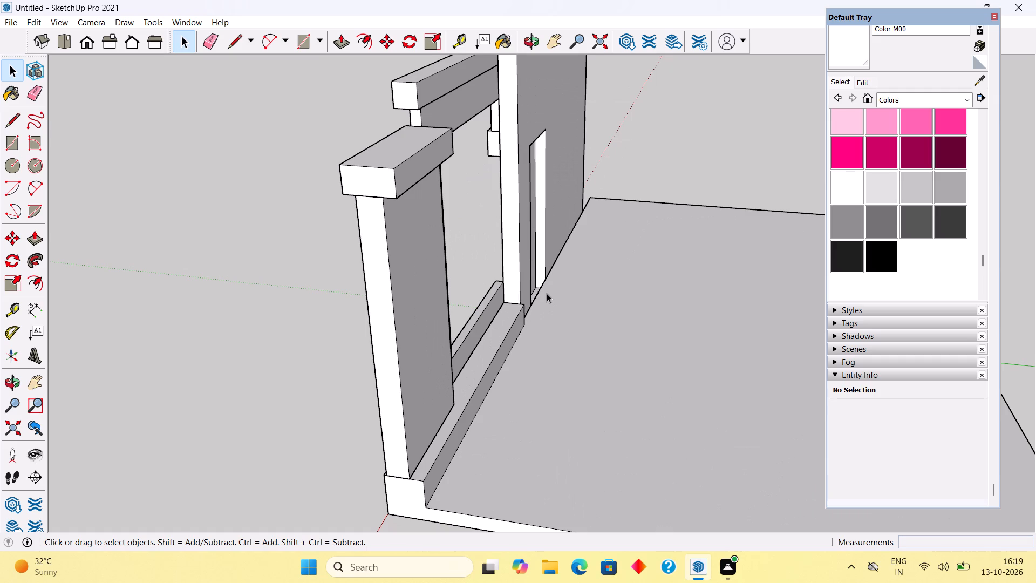
{"action": "key", "text": "t"}
{"action": "left_click", "coordinate": [517, 342]}
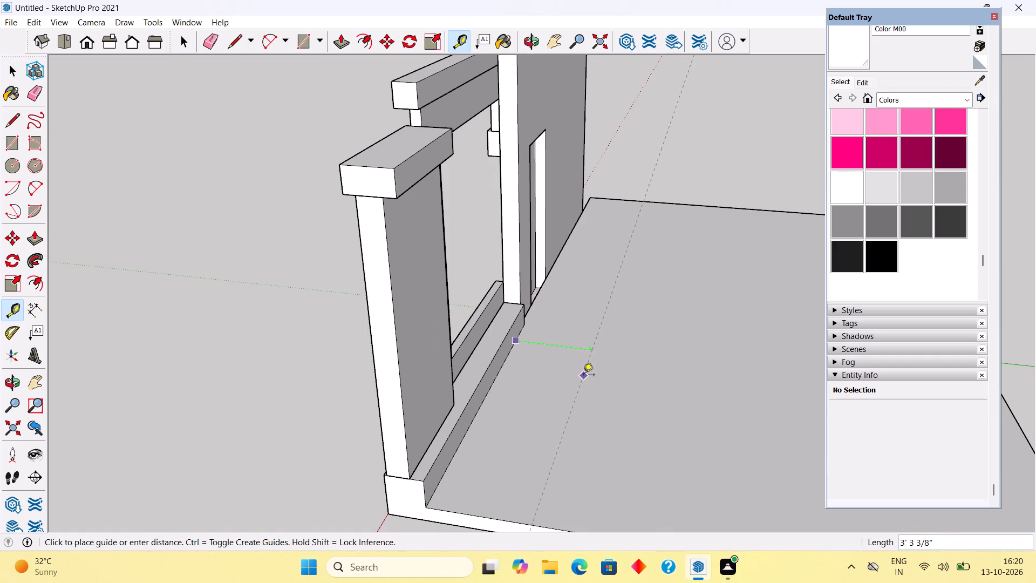
{"action": "type", "text": "6'"}
{"action": "key", "text": "Return"}
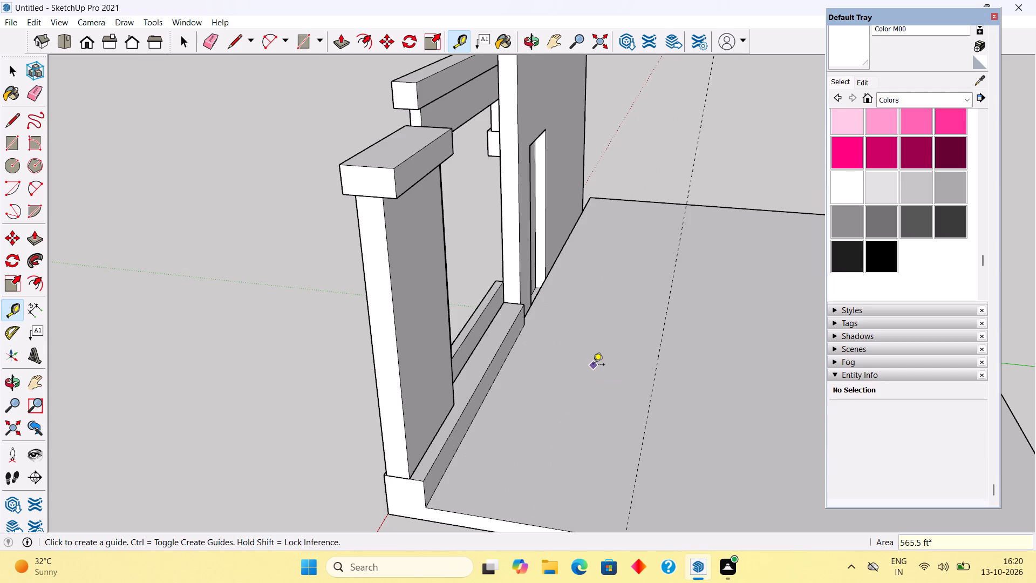
Add a second parallel guide line on the roof slab 9" behind the 6' guide.
{"action": "key", "text": "space"}
{"action": "scroll", "coordinate": [633, 323], "scroll_direction": "down", "scroll_amount": 5}
{"action": "middle_click_drag", "start_coordinate": [625, 417], "coordinate": [587, 469]}
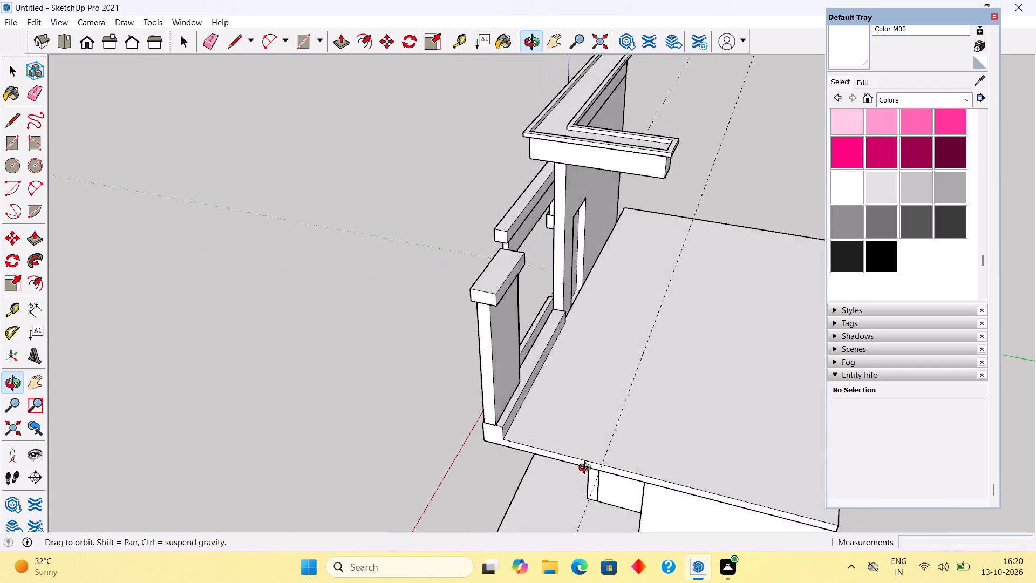
{"action": "middle_click_drag", "start_coordinate": [587, 469], "coordinate": [542, 478]}
{"action": "scroll", "coordinate": [542, 478], "scroll_direction": "up", "scroll_amount": 1}
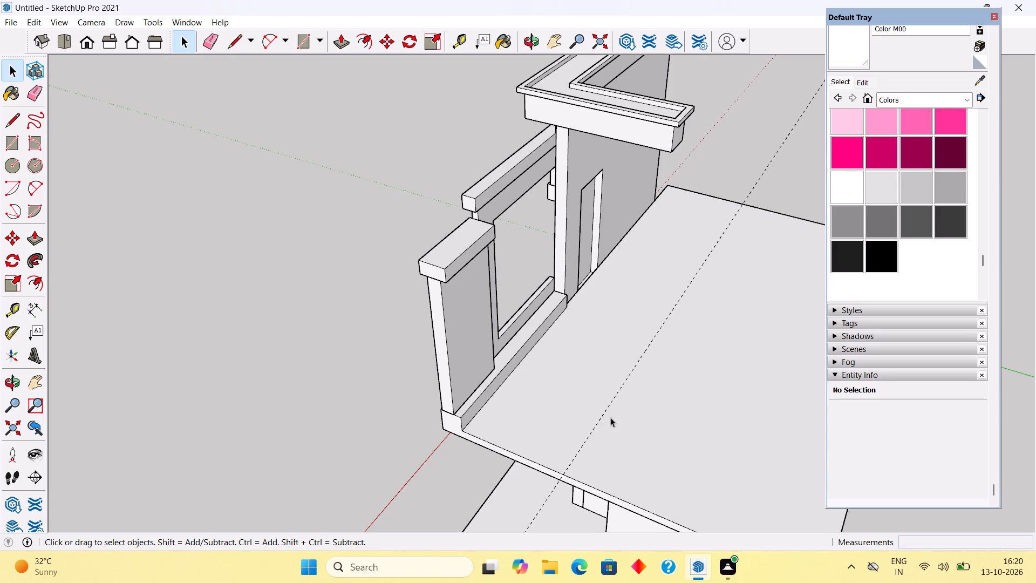
{"action": "middle_click_drag", "start_coordinate": [610, 417], "coordinate": [364, 456]}
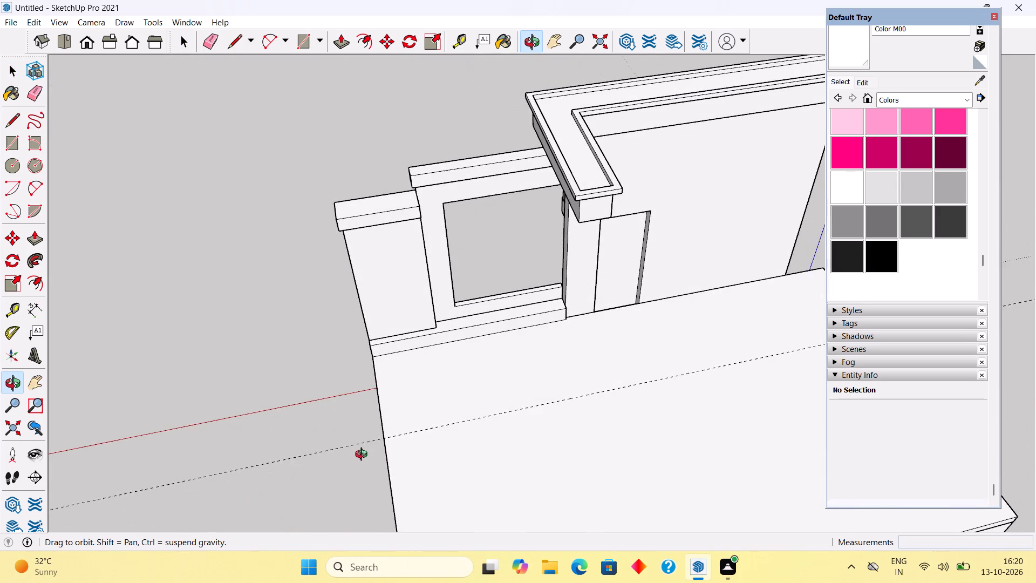
{"action": "middle_click_drag", "start_coordinate": [364, 456], "coordinate": [318, 457]}
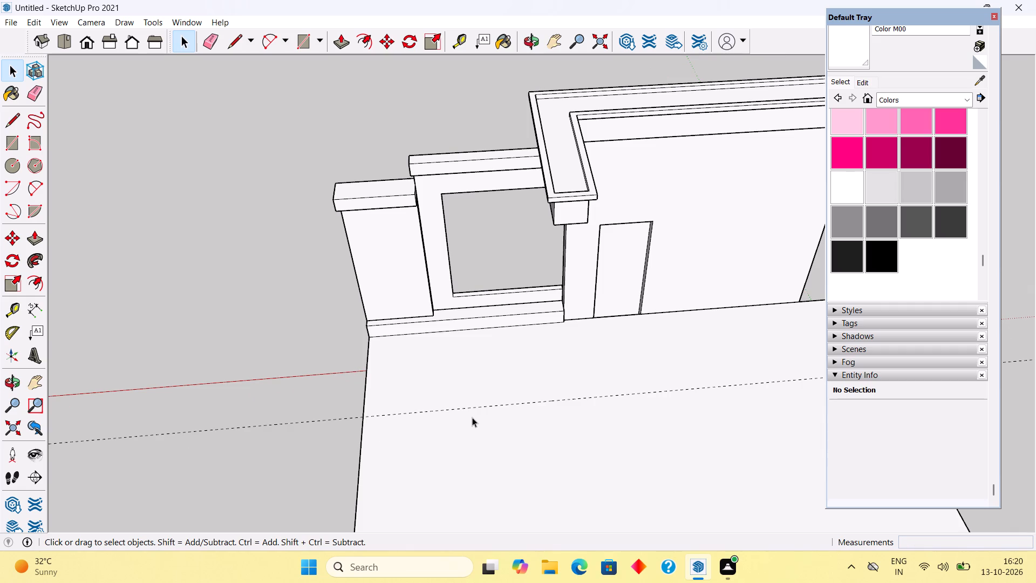
{"action": "scroll", "coordinate": [483, 400], "scroll_direction": "up", "scroll_amount": 1}
{"action": "key", "text": "t"}
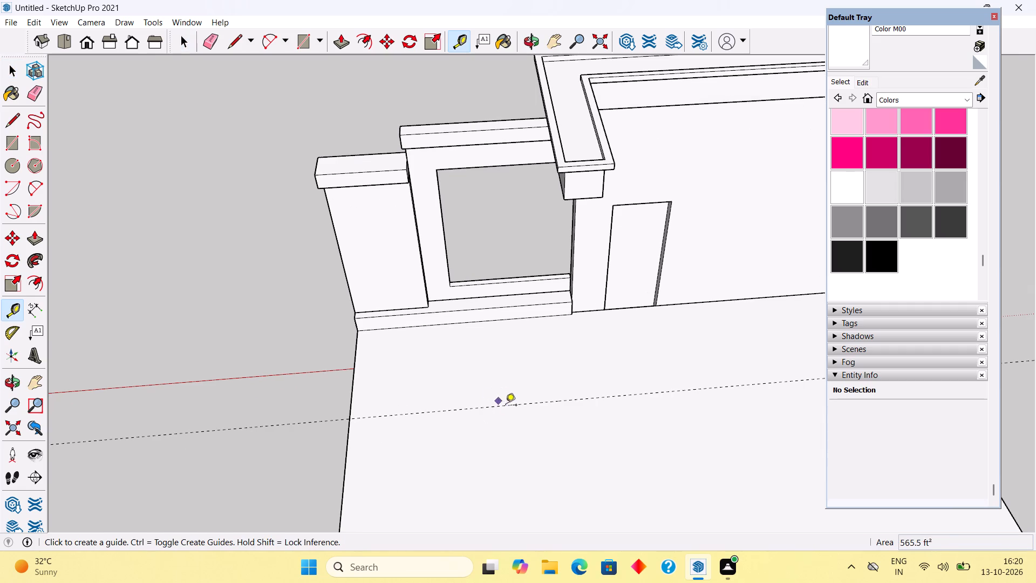
{"action": "left_click", "coordinate": [515, 406]}
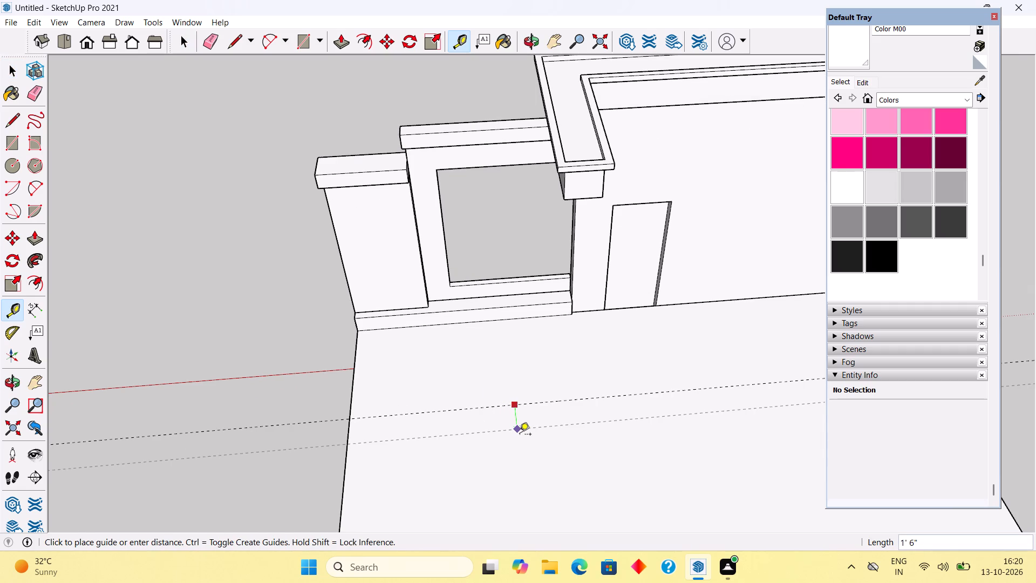
{"action": "type", "text": "9\""}
{"action": "key", "text": "Return"}
{"action": "key", "text": "space"}
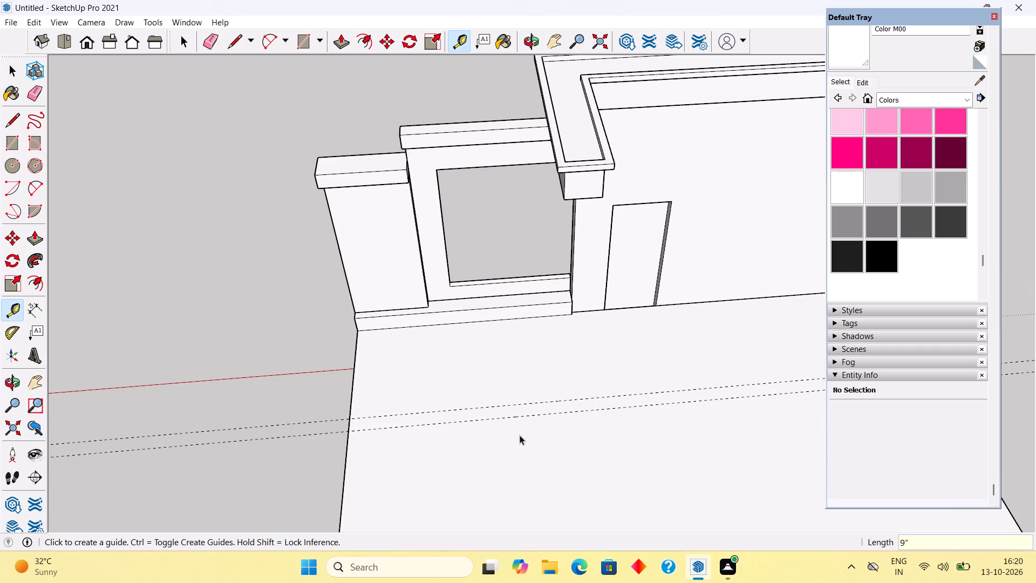
Place a guide about 3' 11" in from the roof slab's side edge, aligned with the front end wall's inner edge.
{"action": "key", "text": "t"}
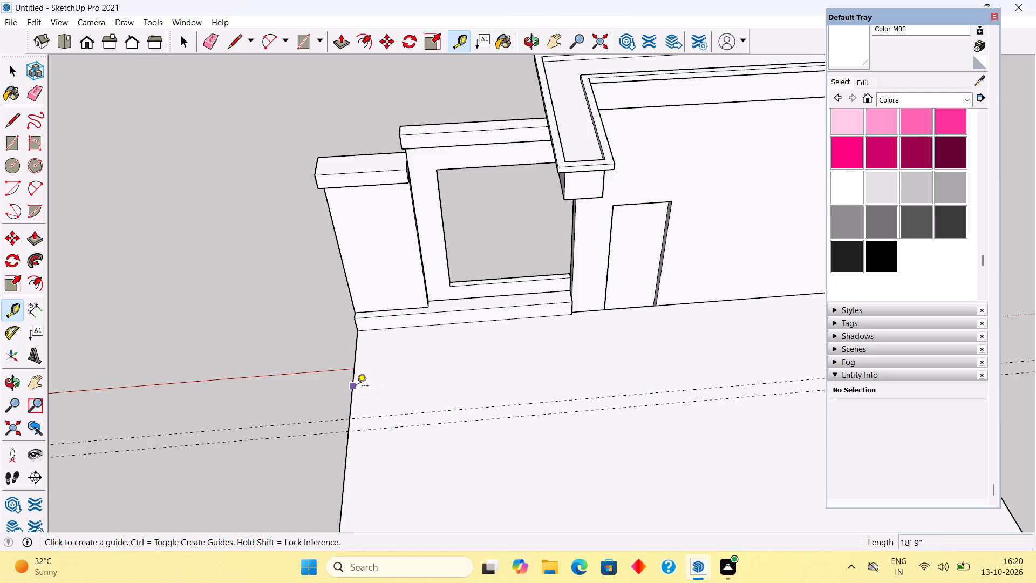
{"action": "left_click", "coordinate": [357, 387]}
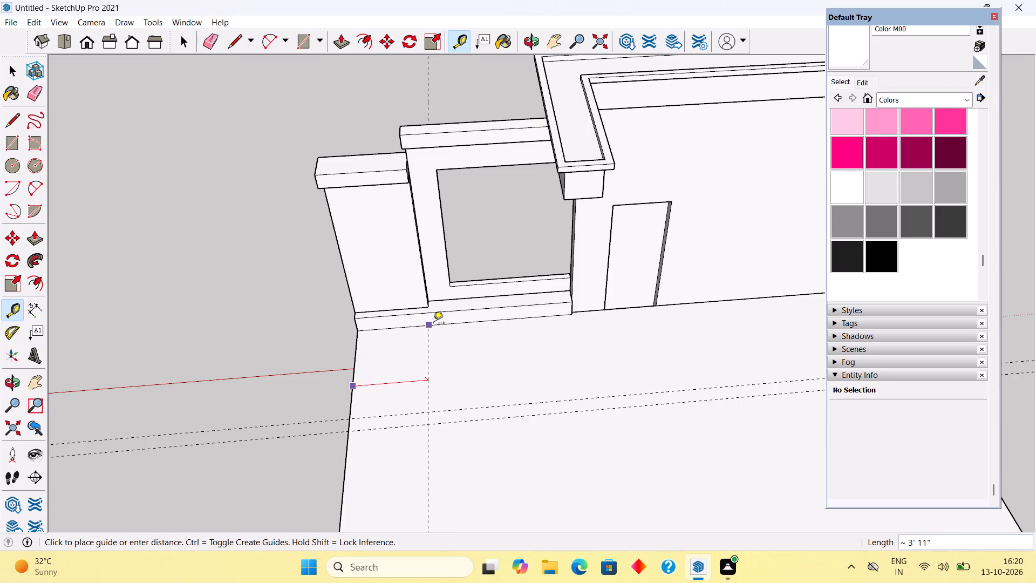
{"action": "left_click", "coordinate": [432, 329]}
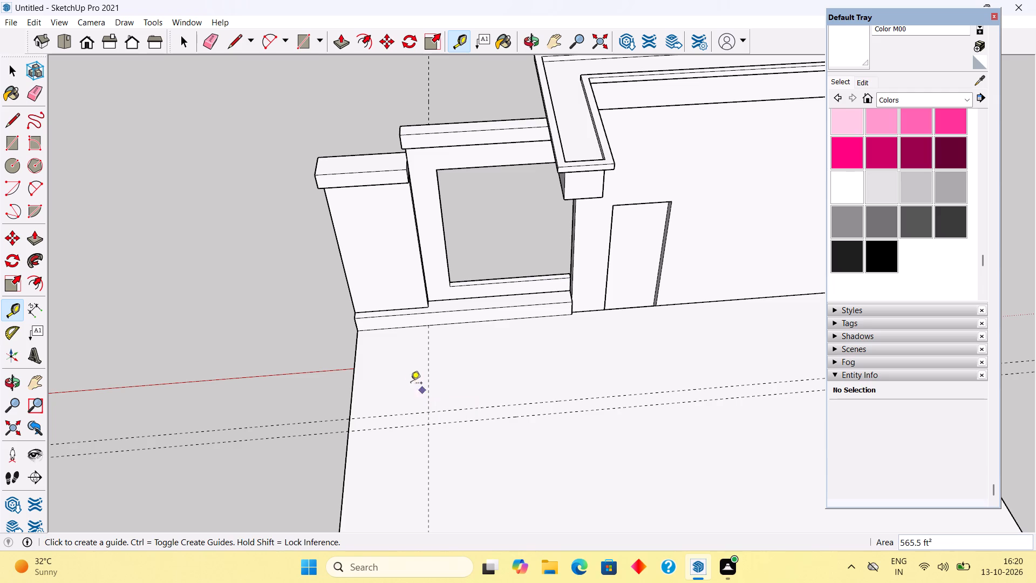
Place another guide line 6" in from the same side edge of the roof slab.
{"action": "left_click", "coordinate": [351, 399]}
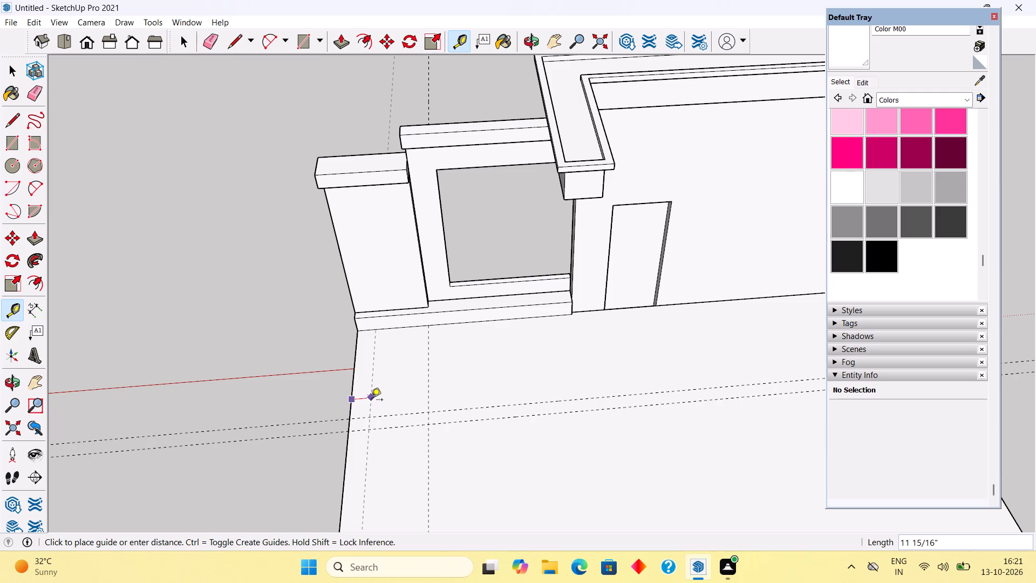
{"action": "type", "text": "6\""}
{"action": "key", "text": "Return"}
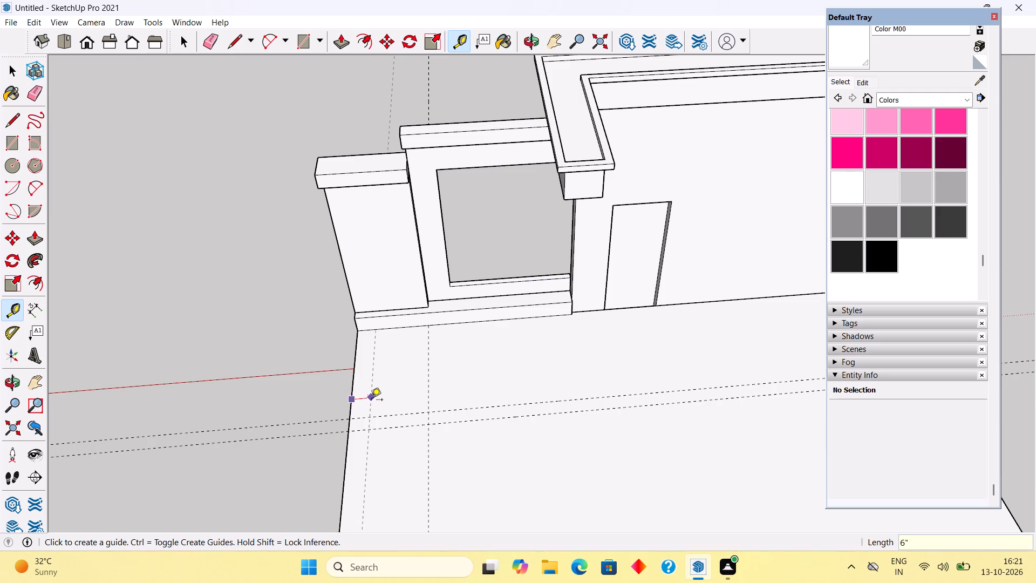
Draw a 6" by 18' 9" rectangle along the roof slab's side edge, from the front parapet to the rear edge.
{"action": "key", "text": "r"}
{"action": "scroll", "coordinate": [359, 320], "scroll_direction": "up", "scroll_amount": 2}
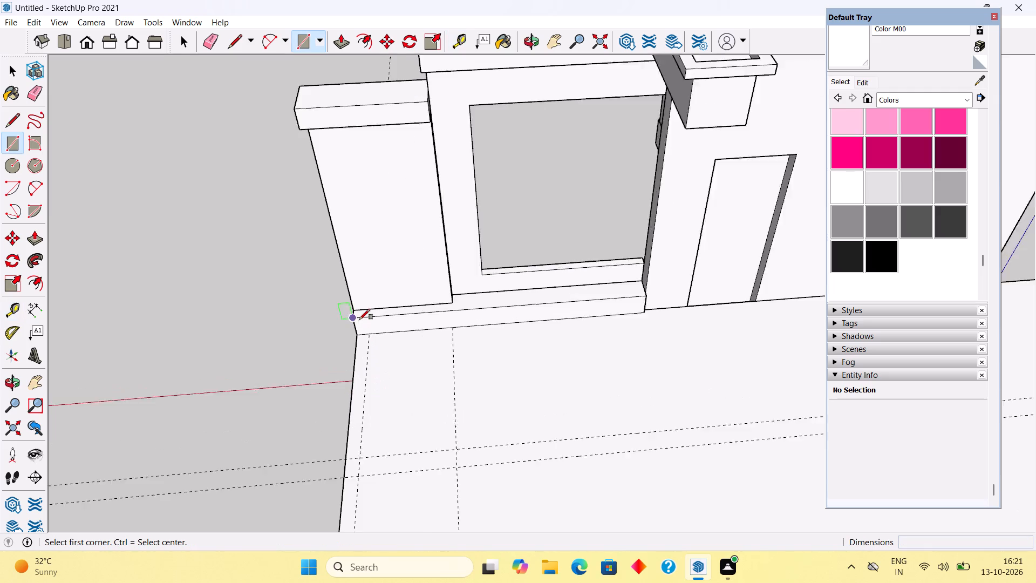
{"action": "scroll", "coordinate": [359, 320], "scroll_direction": "up", "scroll_amount": 8}
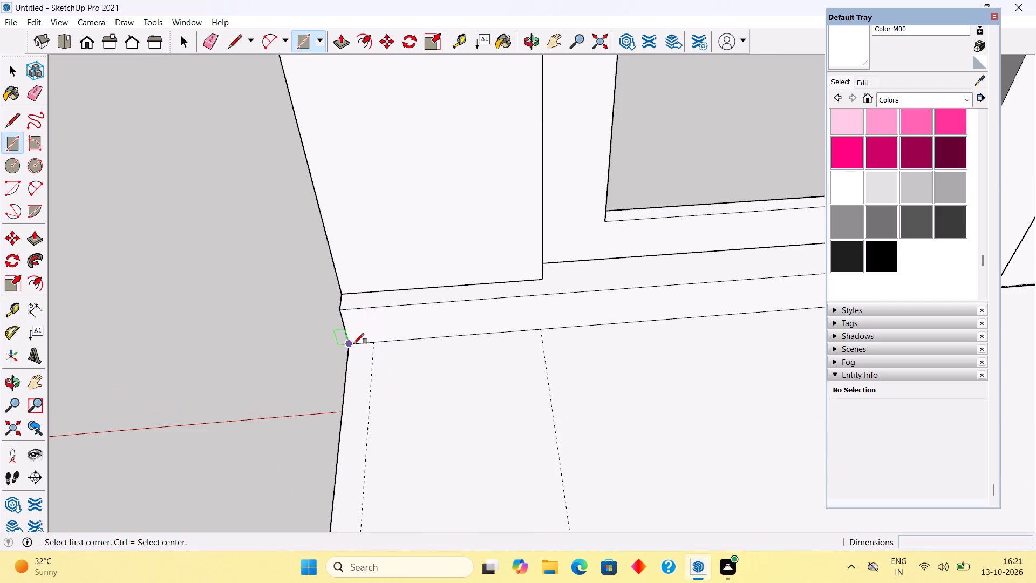
{"action": "left_click", "coordinate": [353, 344]}
{"action": "scroll", "coordinate": [385, 335], "scroll_direction": "down", "scroll_amount": 16}
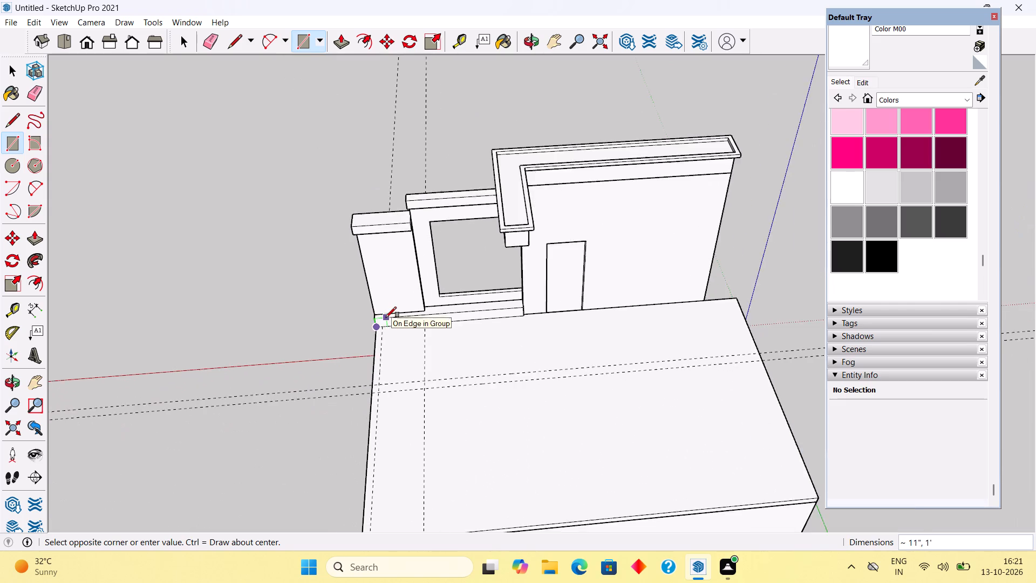
{"action": "scroll", "coordinate": [386, 317], "scroll_direction": "down", "scroll_amount": 3}
{"action": "scroll", "coordinate": [371, 459], "scroll_direction": "up", "scroll_amount": 17}
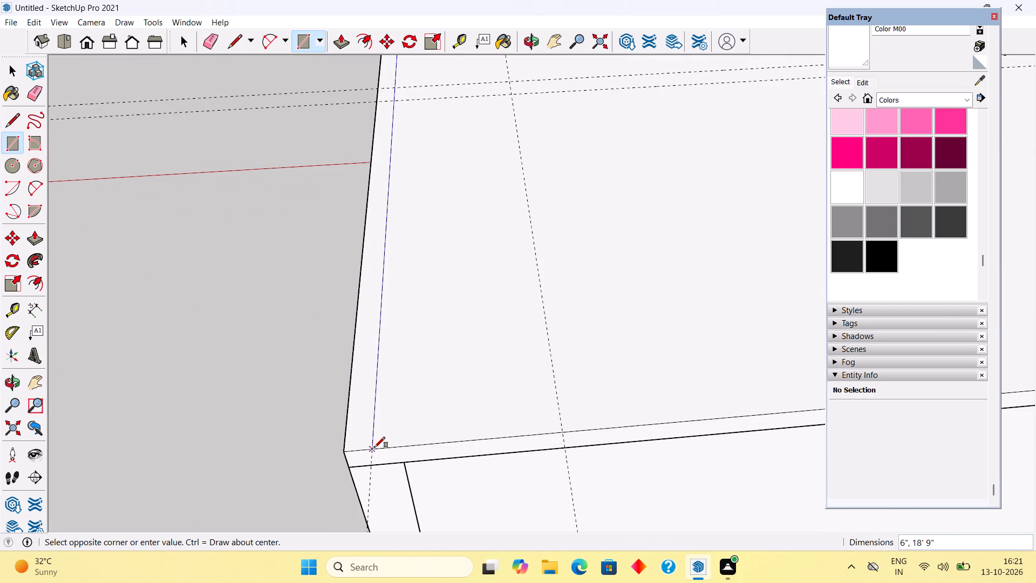
{"action": "left_click", "coordinate": [375, 448]}
Extrude the 6" wide strip along the roof slab's side edge up 10' to form a side wall.
{"action": "key", "text": "p"}
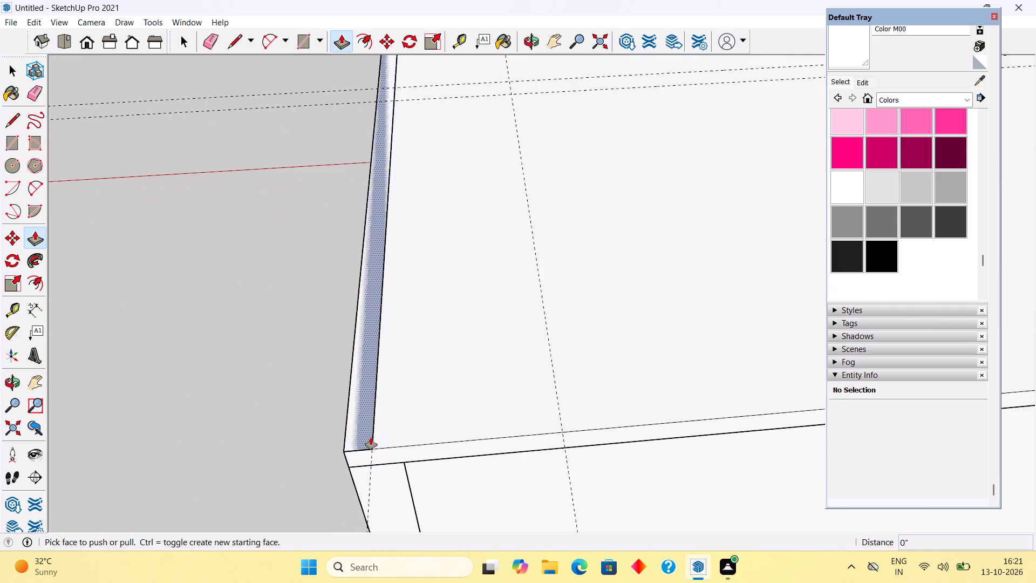
{"action": "left_click", "coordinate": [369, 438]}
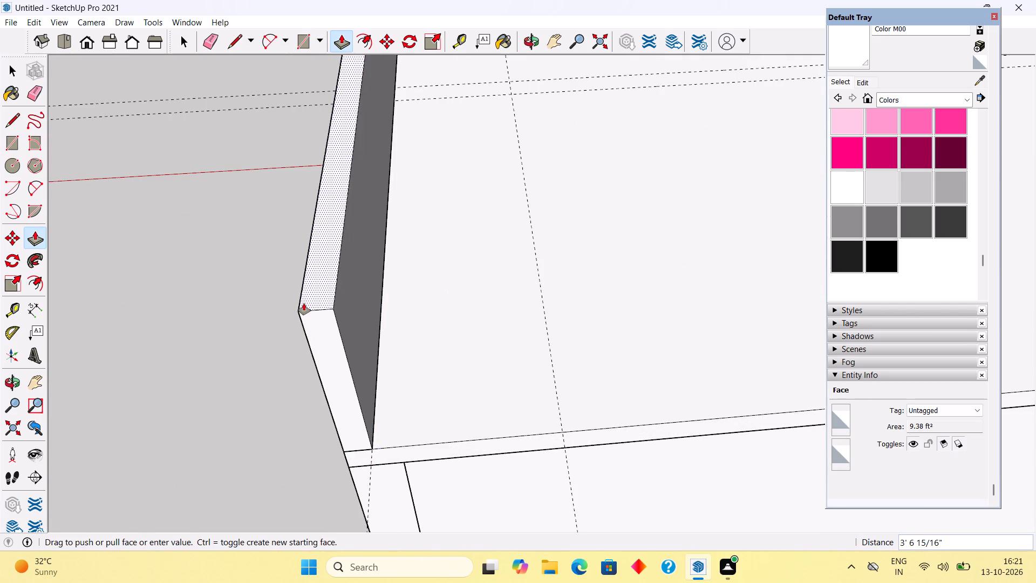
{"action": "type", "text": "10'"}
{"action": "key", "text": "Return"}
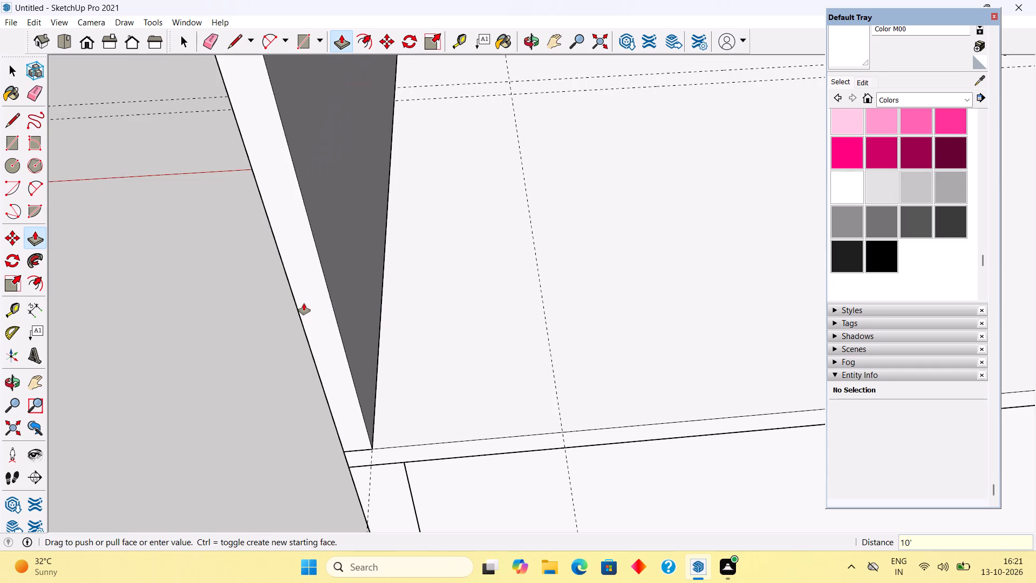
{"action": "key", "text": "space"}
Draw a rectangle about 26' 1" by 9" between the parallel guides, from the crossing guide to the slab's far side edge.
{"action": "scroll", "coordinate": [349, 415], "scroll_direction": "down", "scroll_amount": 16}
{"action": "middle_click_drag", "start_coordinate": [387, 405], "coordinate": [625, 274]}
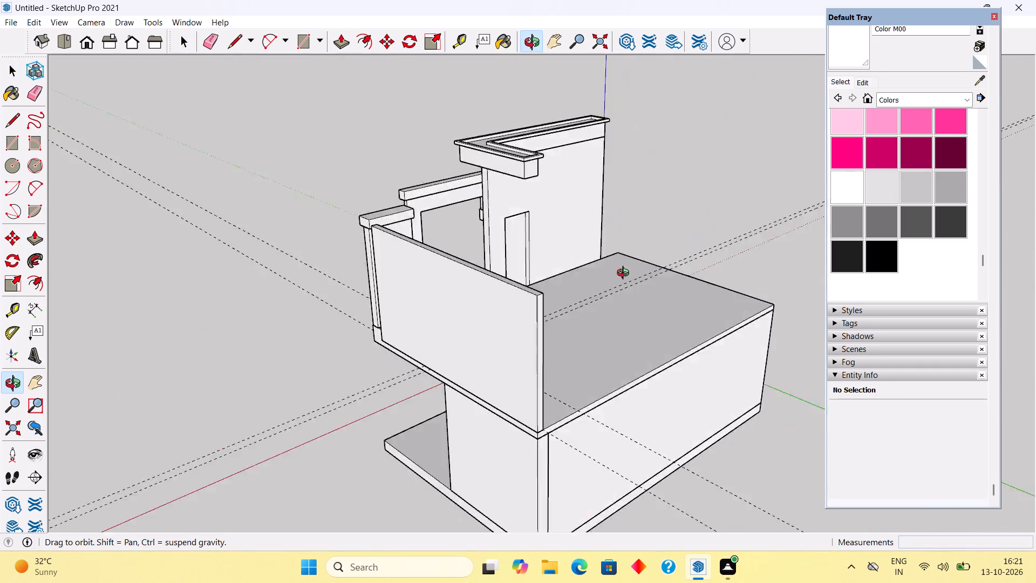
{"action": "middle_click_drag", "start_coordinate": [625, 274], "coordinate": [837, 222]}
{"action": "middle_click_drag", "start_coordinate": [577, 286], "coordinate": [778, 295]}
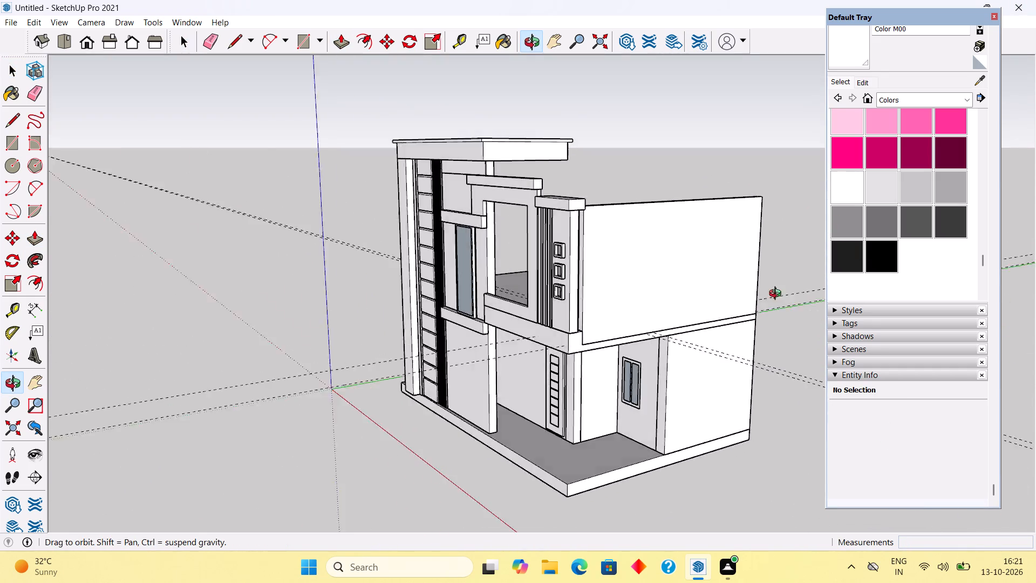
{"action": "middle_click_drag", "start_coordinate": [778, 295], "coordinate": [869, 313]}
{"action": "middle_click_drag", "start_coordinate": [551, 296], "coordinate": [697, 279]}
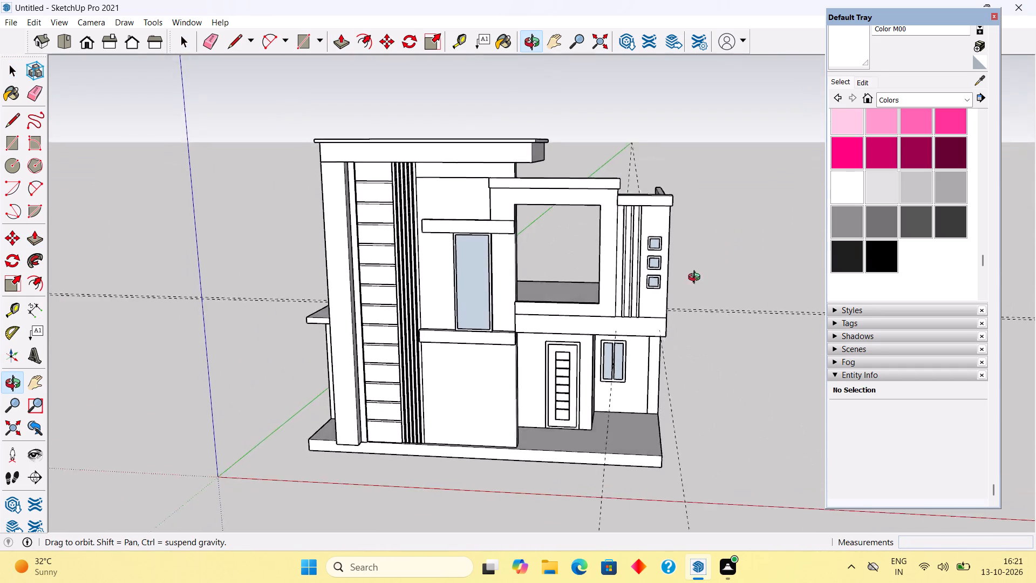
{"action": "middle_click_drag", "start_coordinate": [697, 279], "coordinate": [103, 348]}
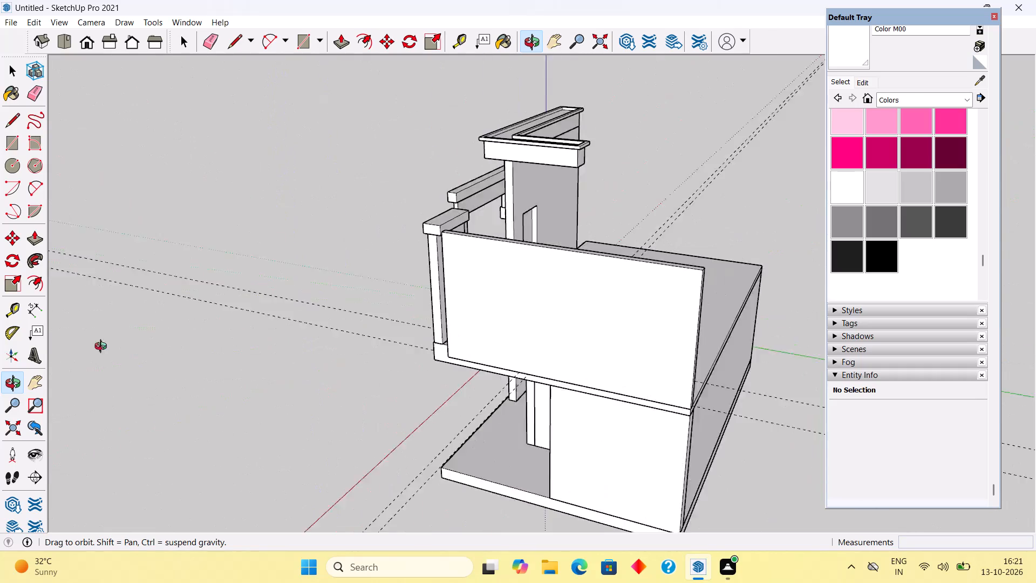
{"action": "middle_click_drag", "start_coordinate": [103, 348], "coordinate": [49, 345]}
{"action": "middle_click_drag", "start_coordinate": [608, 349], "coordinate": [238, 373]}
{"action": "scroll", "coordinate": [545, 373], "scroll_direction": "up", "scroll_amount": 1}
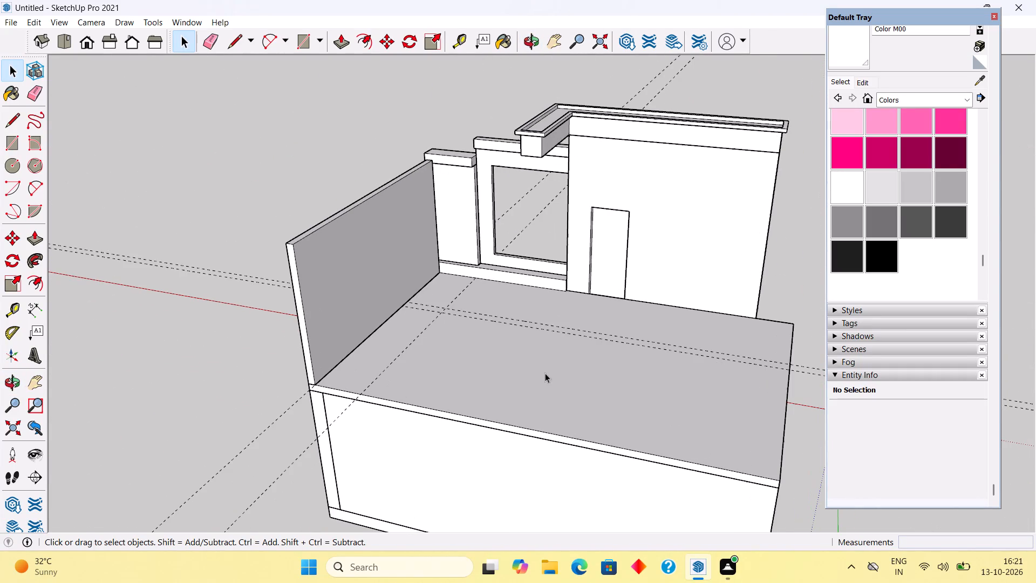
{"action": "middle_click_drag", "start_coordinate": [740, 320], "coordinate": [765, 424]}
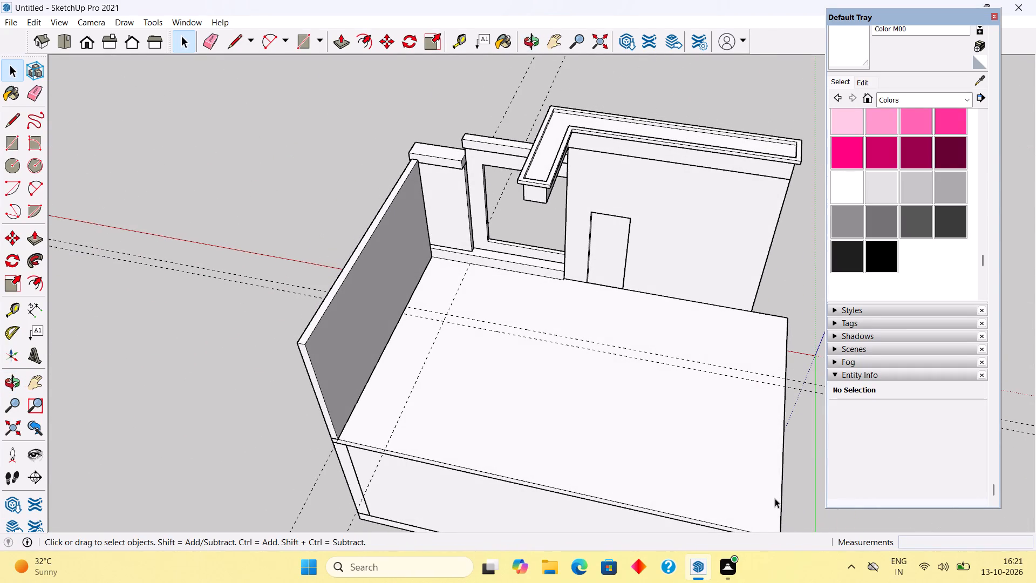
{"action": "key", "text": "r"}
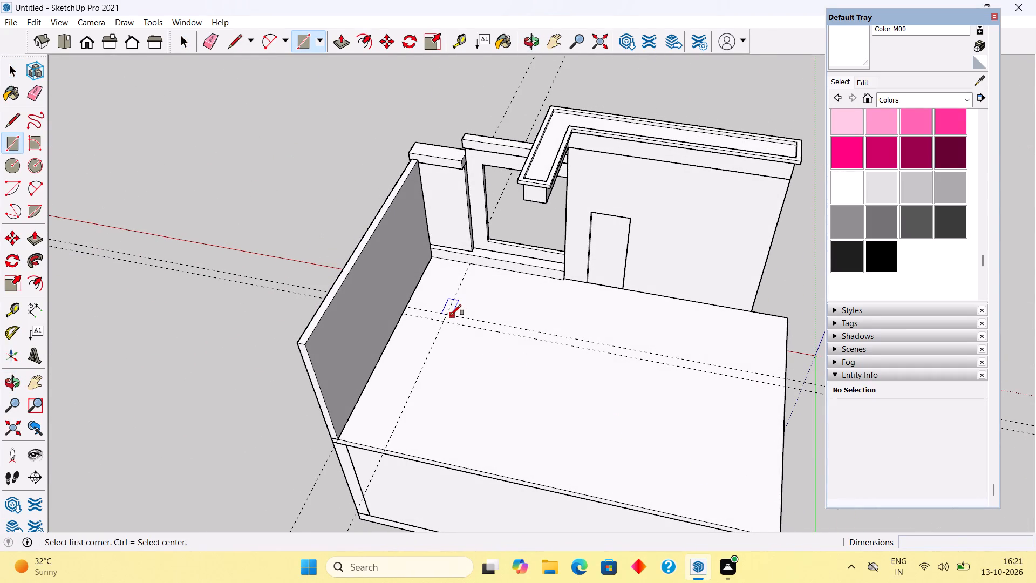
{"action": "left_click", "coordinate": [451, 315]}
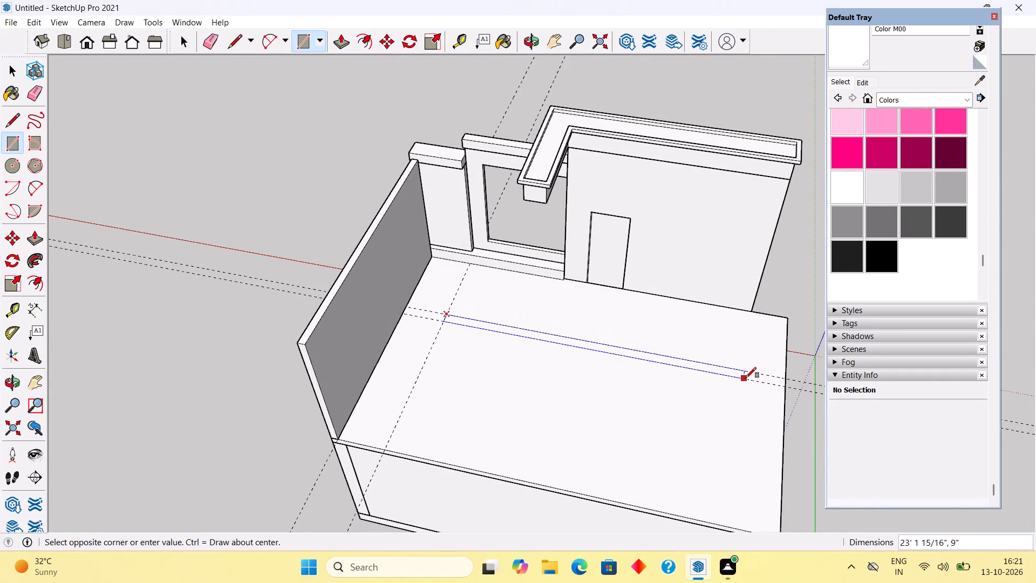
{"action": "left_click", "coordinate": [785, 384]}
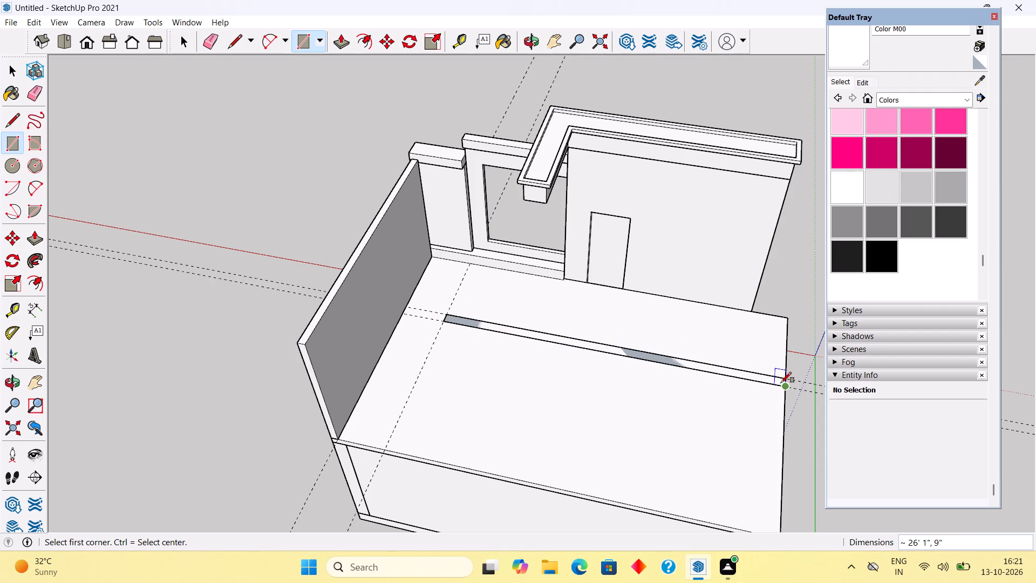
Extrude the 9" wide strip up 10' to form a long wall across the roof slab.
{"action": "key", "text": "p"}
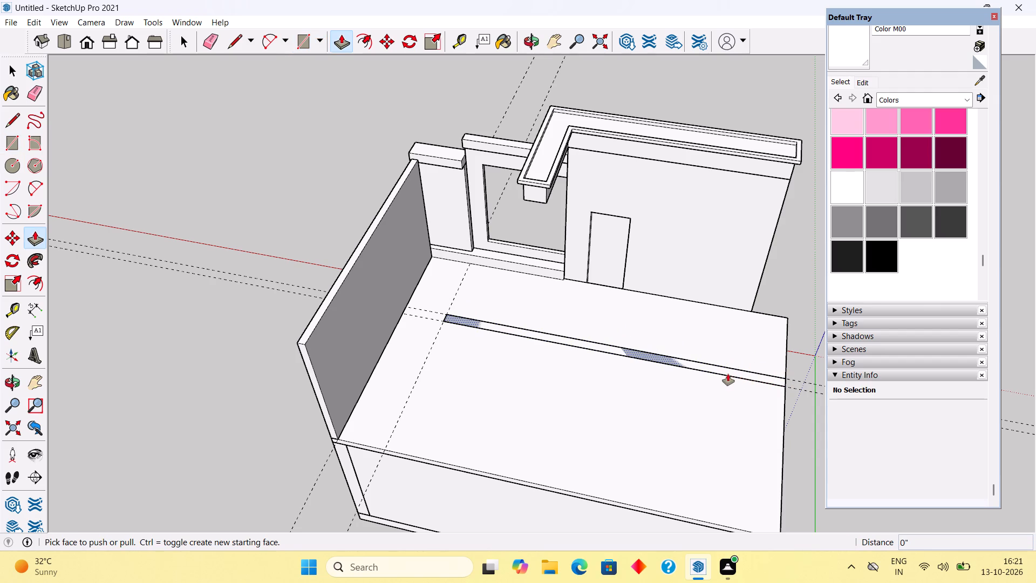
{"action": "left_click", "coordinate": [750, 372]}
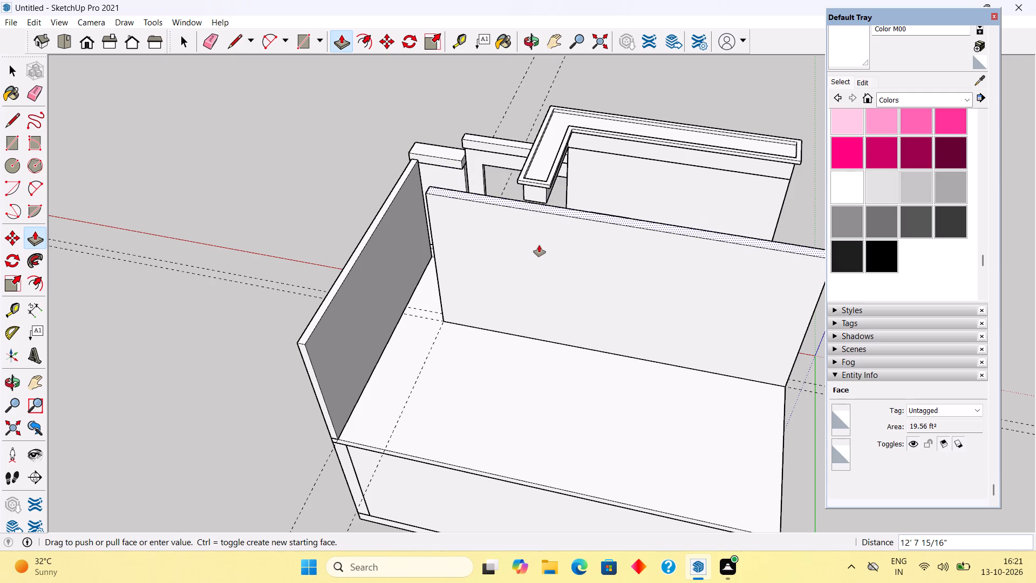
{"action": "type", "text": "10'"}
{"action": "key", "text": "Return"}
{"action": "key", "text": "space"}
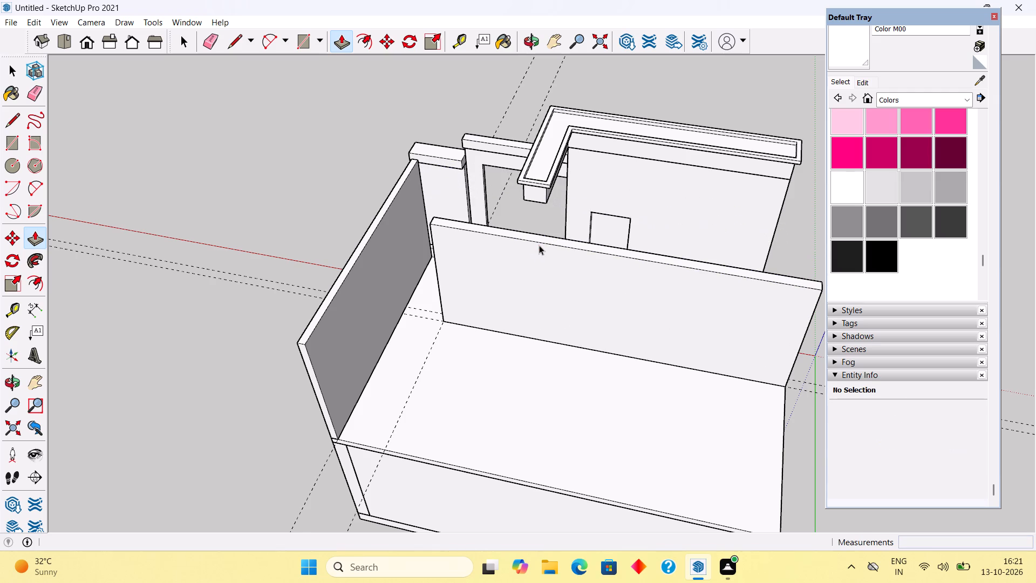
Push the roof slab's open end face in about 2' 9 5/8" to line up with the front wall's end.
{"action": "scroll", "coordinate": [504, 254], "scroll_direction": "down", "scroll_amount": 4}
{"action": "middle_click_drag", "start_coordinate": [541, 233], "coordinate": [336, 100]}
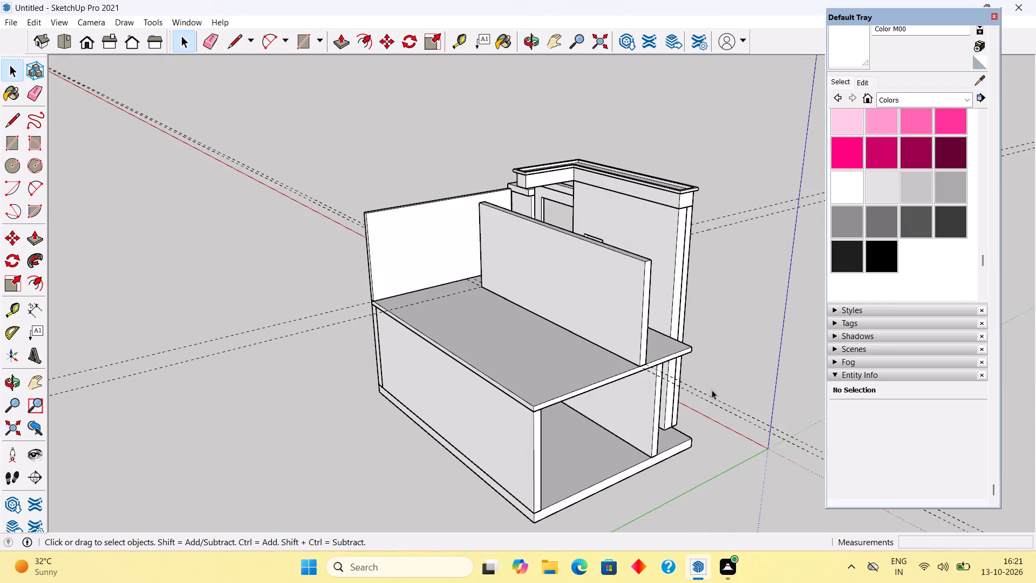
{"action": "middle_click_drag", "start_coordinate": [689, 379], "coordinate": [439, 373]}
{"action": "scroll", "coordinate": [524, 264], "scroll_direction": "up", "scroll_amount": 5}
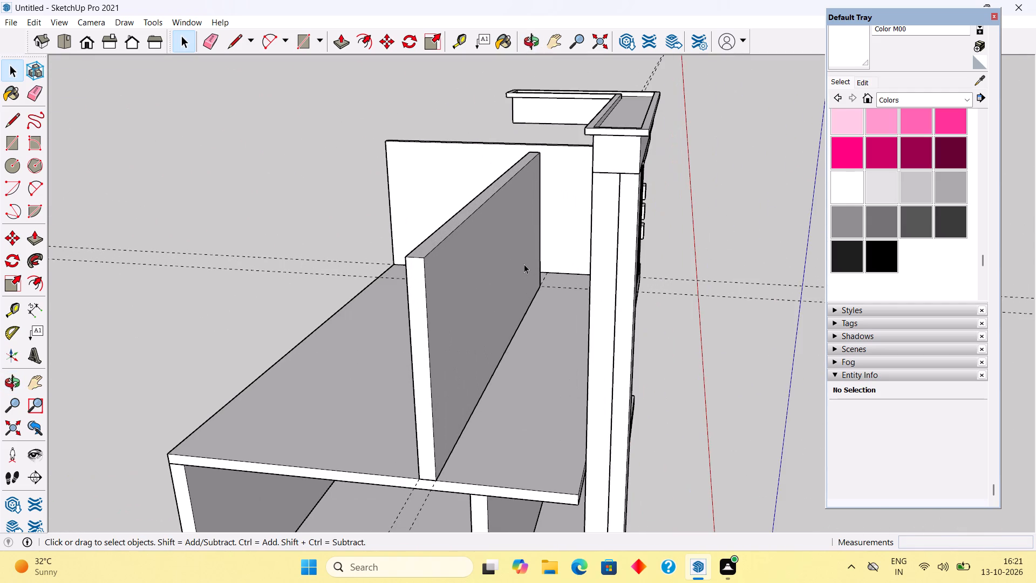
{"action": "middle_click_drag", "start_coordinate": [570, 187], "coordinate": [620, 139]}
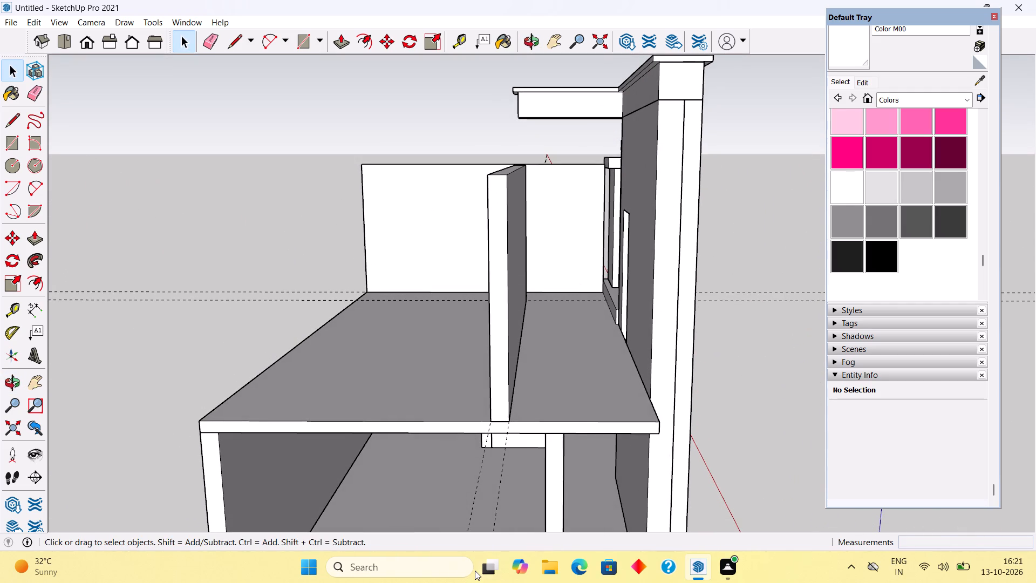
{"action": "scroll", "coordinate": [570, 382], "scroll_direction": "down", "scroll_amount": 3}
{"action": "middle_click_drag", "start_coordinate": [631, 408], "coordinate": [611, 293]}
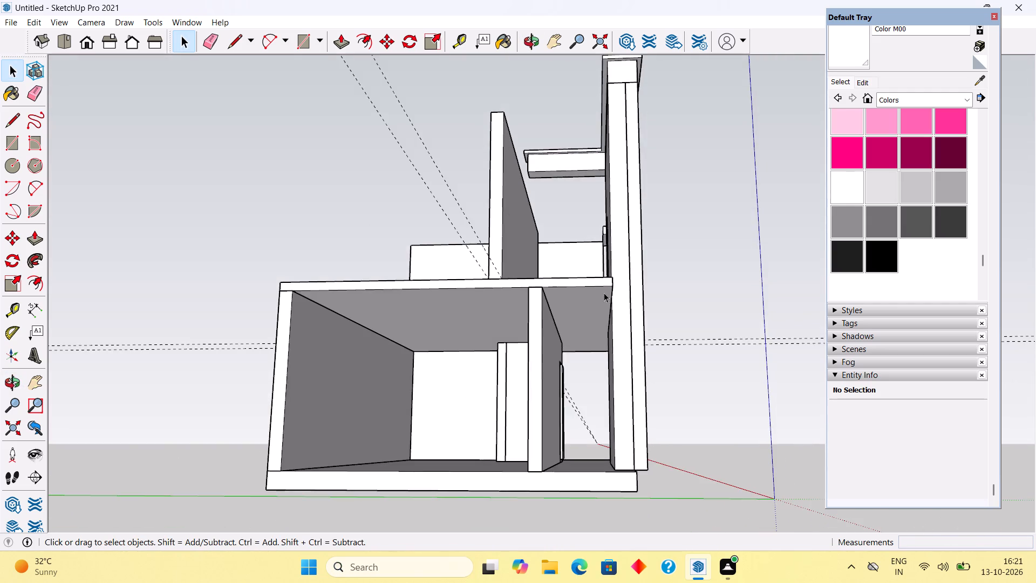
{"action": "scroll", "coordinate": [603, 290], "scroll_direction": "up", "scroll_amount": 6}
{"action": "triple_click", "coordinate": [596, 279]}
{"action": "key", "text": "p"}
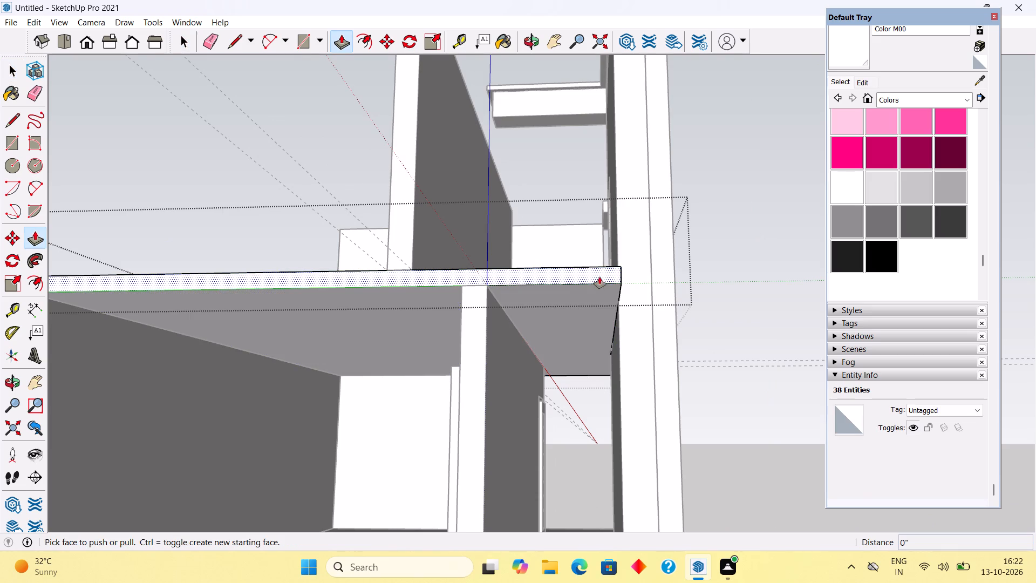
{"action": "left_click", "coordinate": [606, 271]}
{"action": "left_click", "coordinate": [637, 265]}
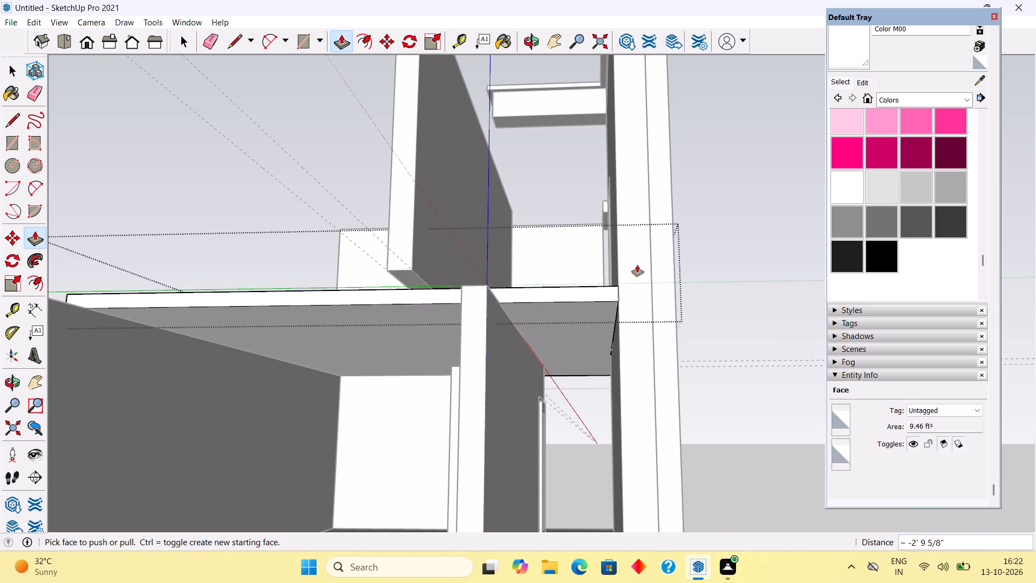
{"action": "key", "text": "space"}
Push the end face of the upper-floor long wall back flush with the roof slab's shortened edge.
{"action": "triple_click", "coordinate": [403, 233]}
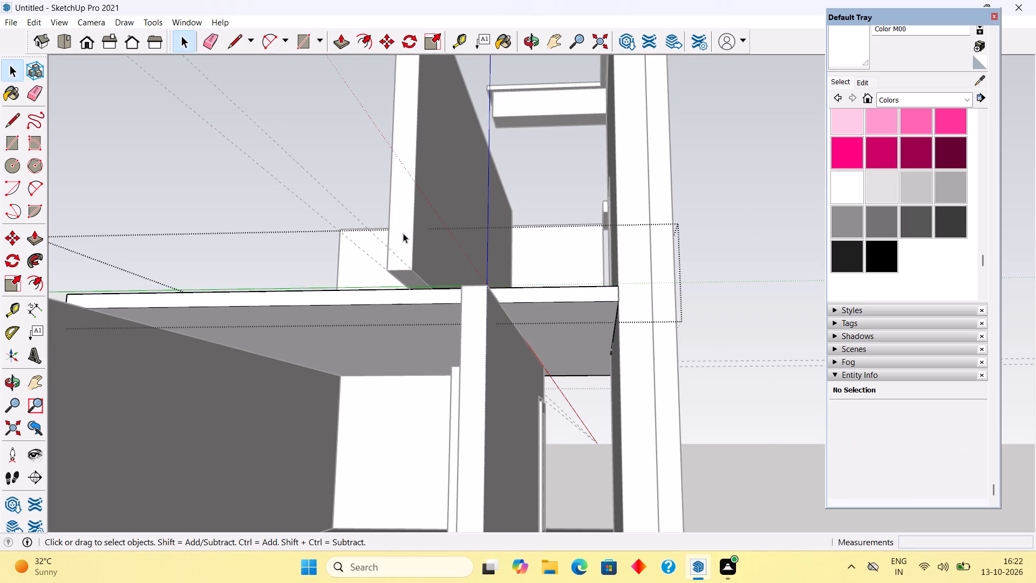
{"action": "double_click", "coordinate": [412, 195]}
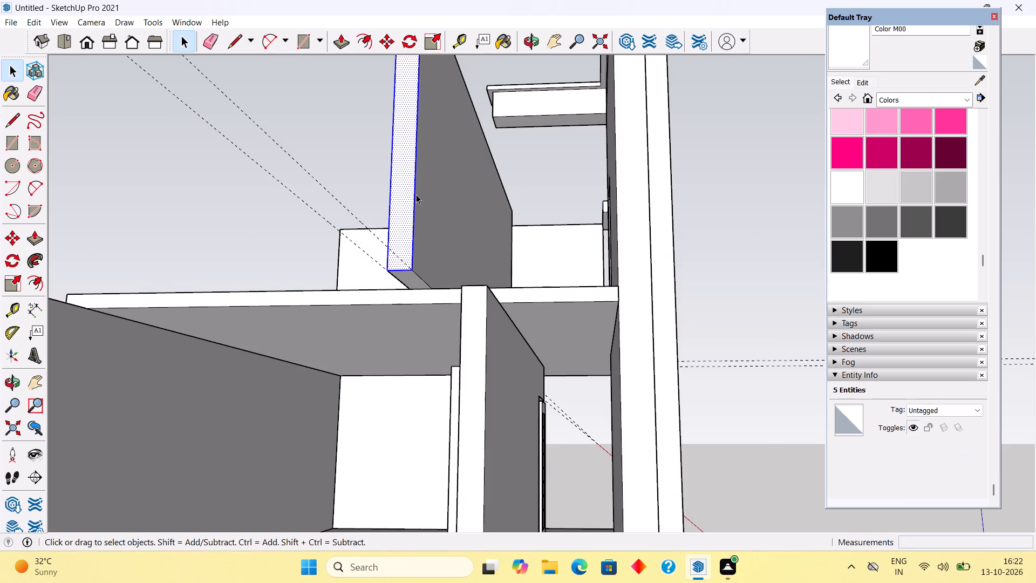
{"action": "key", "text": "p"}
{"action": "left_click", "coordinate": [403, 208]}
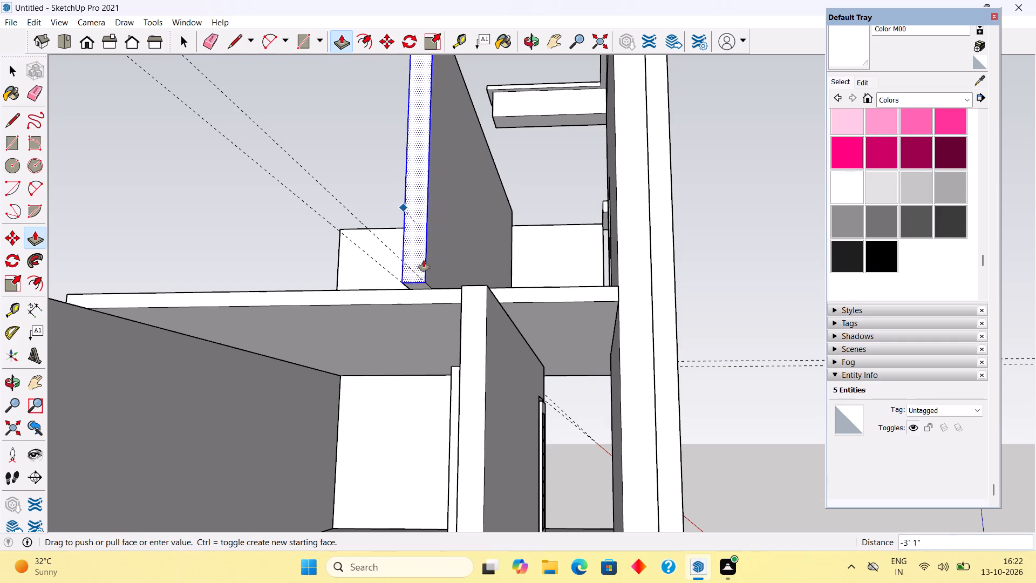
{"action": "left_click", "coordinate": [442, 295]}
{"action": "key", "text": "space"}
Make a group of the whole upper-floor long wall.
{"action": "triple_click", "coordinate": [440, 232]}
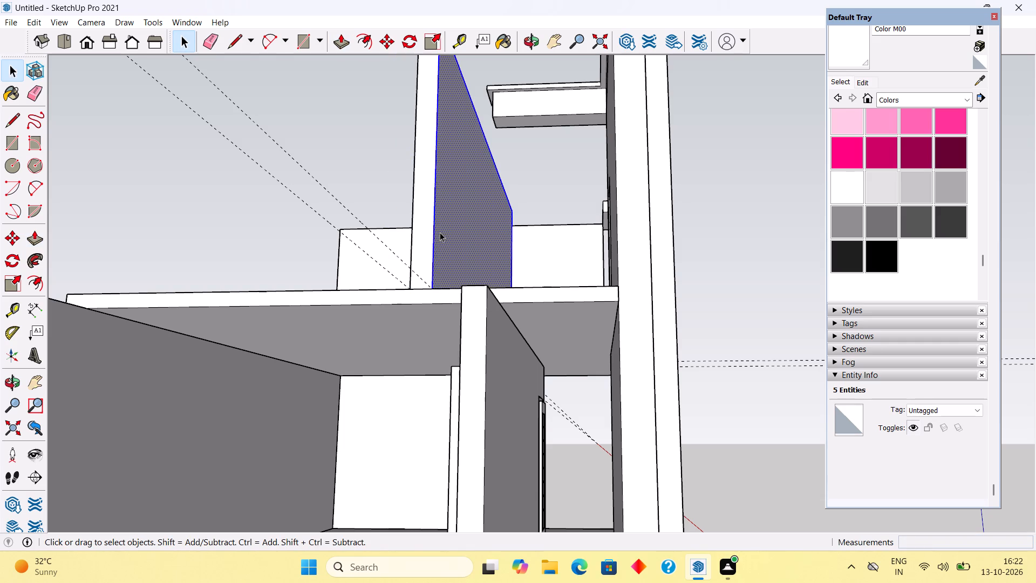
{"action": "right_click", "coordinate": [440, 232]}
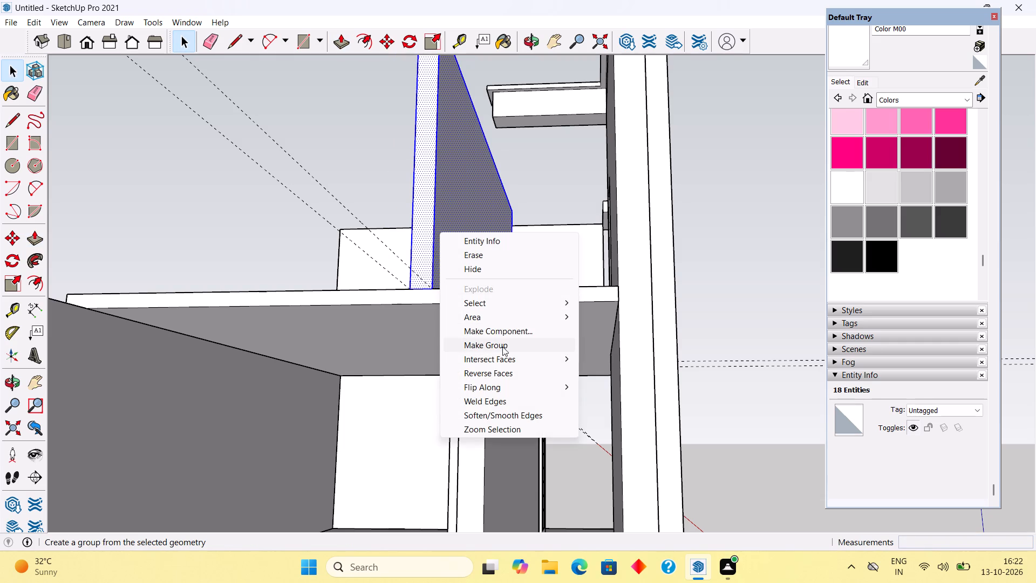
{"action": "left_click", "coordinate": [503, 341]}
{"action": "left_click", "coordinate": [400, 165]}
Push the base slab's open end face in about 2' 9 5/8" to line up with the front wall's end.
{"action": "scroll", "coordinate": [400, 165], "scroll_direction": "down", "scroll_amount": 5}
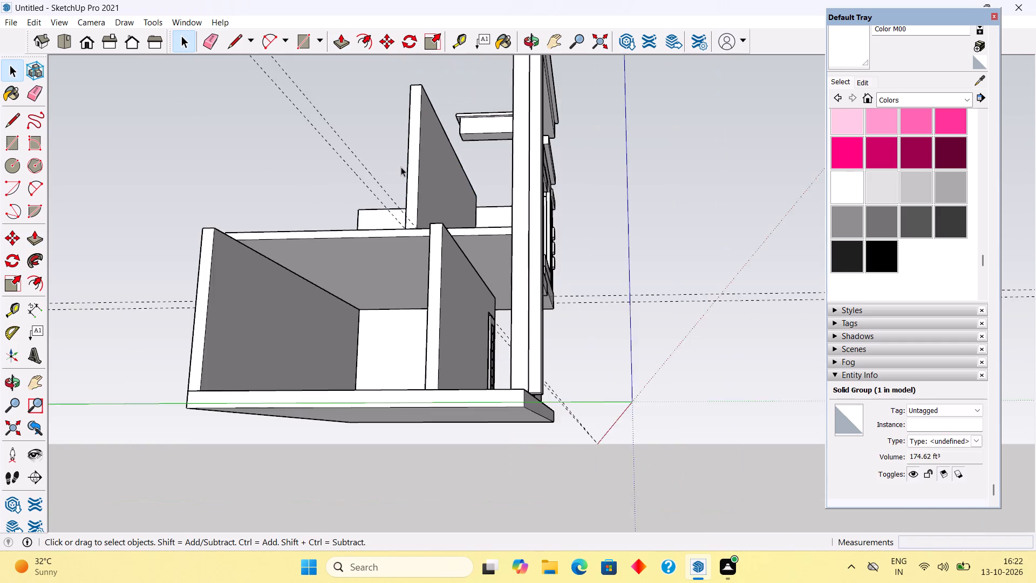
{"action": "scroll", "coordinate": [401, 167], "scroll_direction": "down", "scroll_amount": 5}
{"action": "middle_click_drag", "start_coordinate": [424, 232], "coordinate": [442, 306]}
{"action": "scroll", "coordinate": [481, 380], "scroll_direction": "up", "scroll_amount": 5}
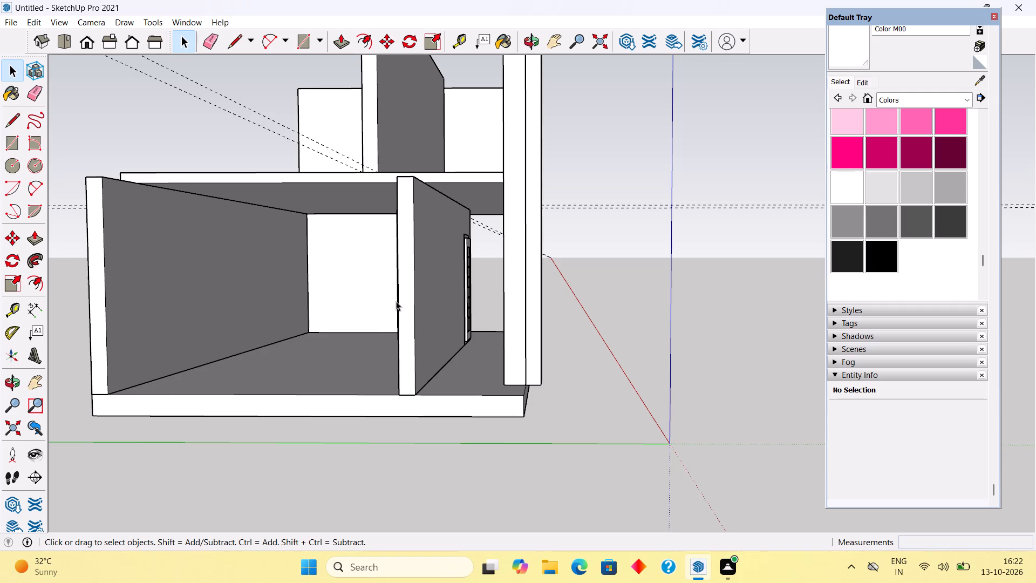
{"action": "left_click", "coordinate": [455, 419]}
{"action": "left_click", "coordinate": [455, 416]}
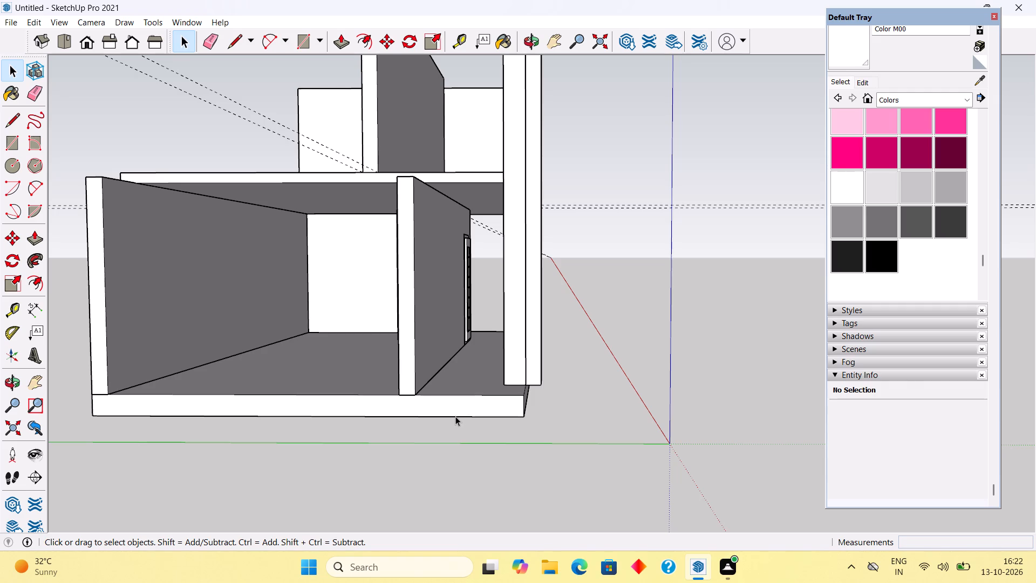
{"action": "double_click", "coordinate": [458, 411]}
{"action": "left_click", "coordinate": [458, 411]}
{"action": "key", "text": "p"}
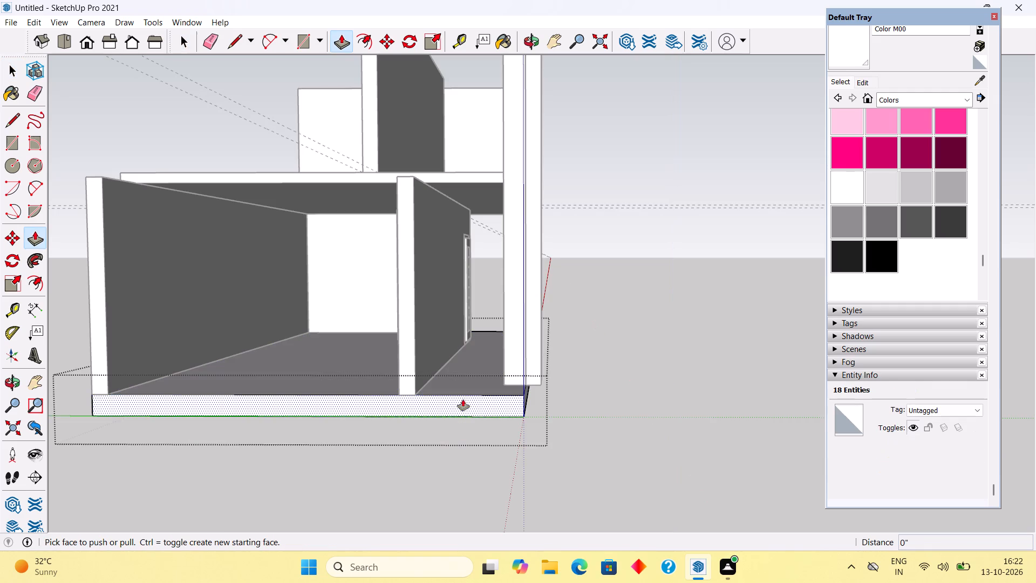
{"action": "left_click", "coordinate": [468, 404]}
{"action": "left_click", "coordinate": [515, 358]}
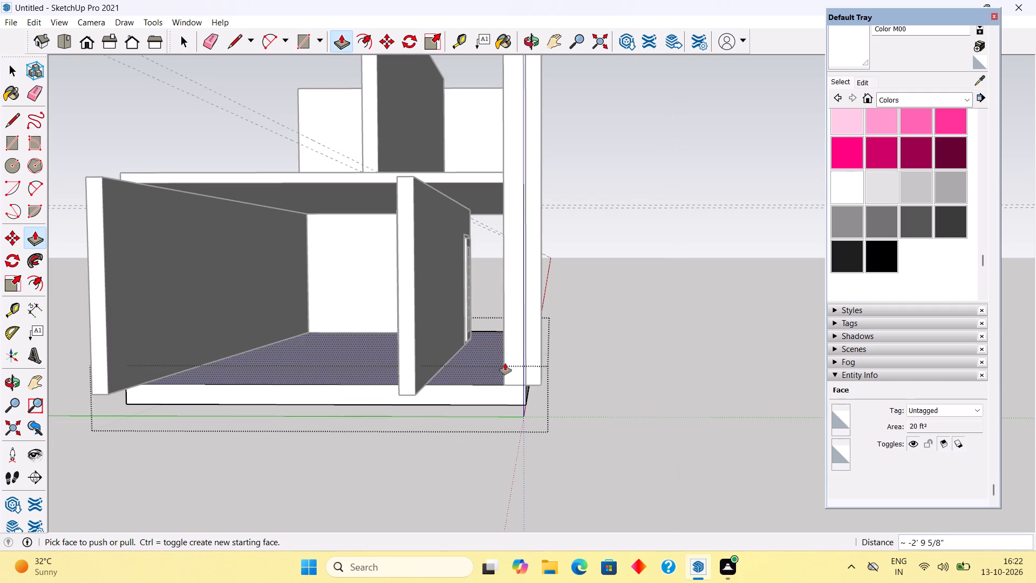
{"action": "key", "text": "space"}
Push the end face of the ground-floor inner wall in about 2' 9 5/8" to line up with the front wall's end.
{"action": "left_click", "coordinate": [413, 339]}
{"action": "left_click", "coordinate": [413, 339]}
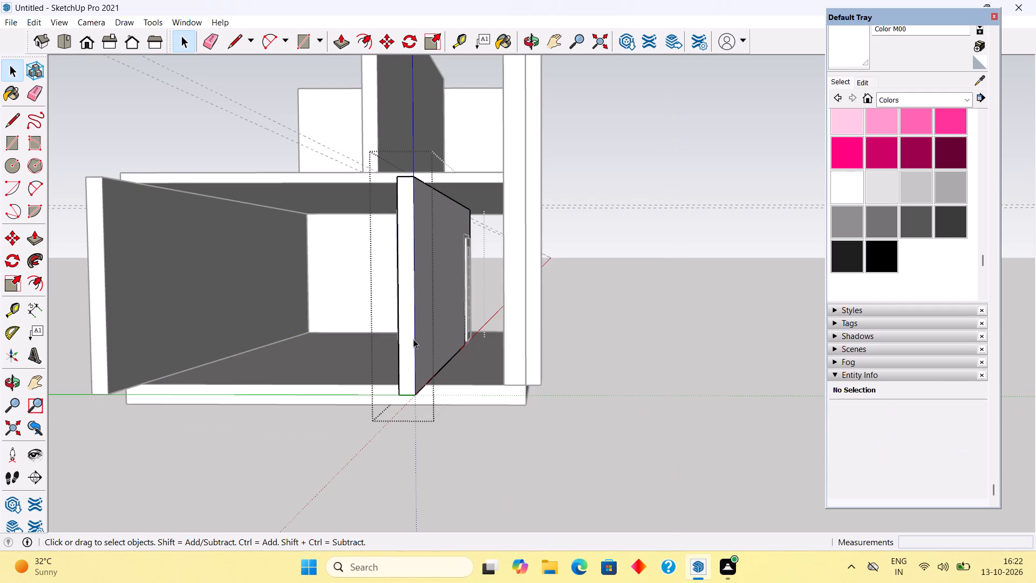
{"action": "double_click", "coordinate": [413, 339]}
{"action": "key", "text": "p"}
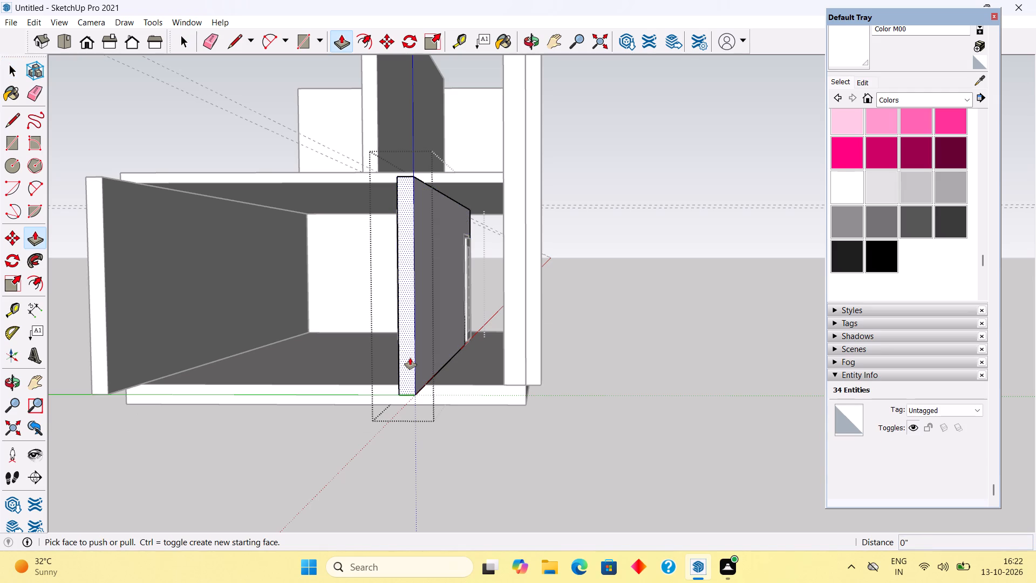
{"action": "left_click", "coordinate": [410, 358]}
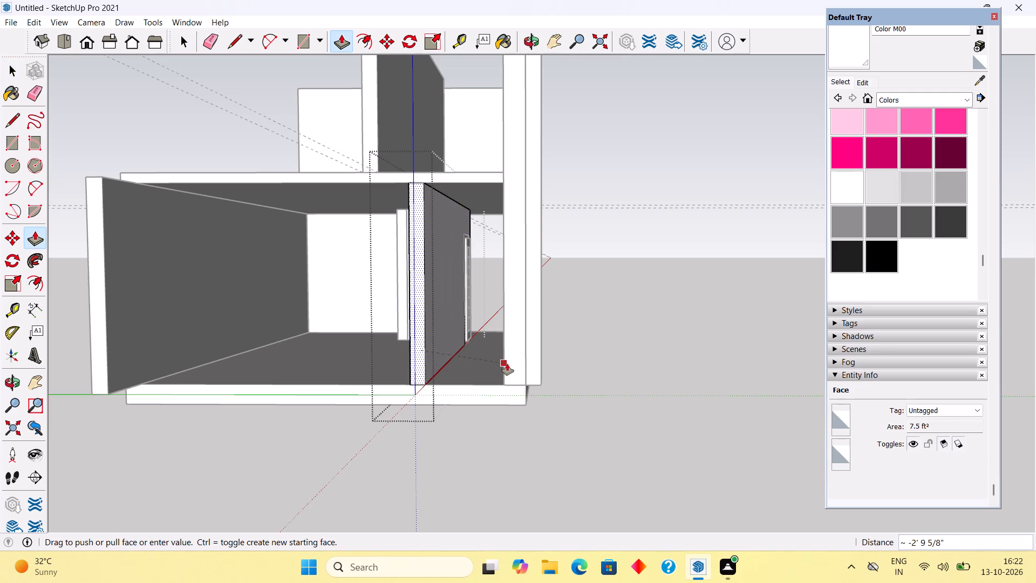
{"action": "left_click", "coordinate": [509, 366]}
{"action": "key", "text": "space"}
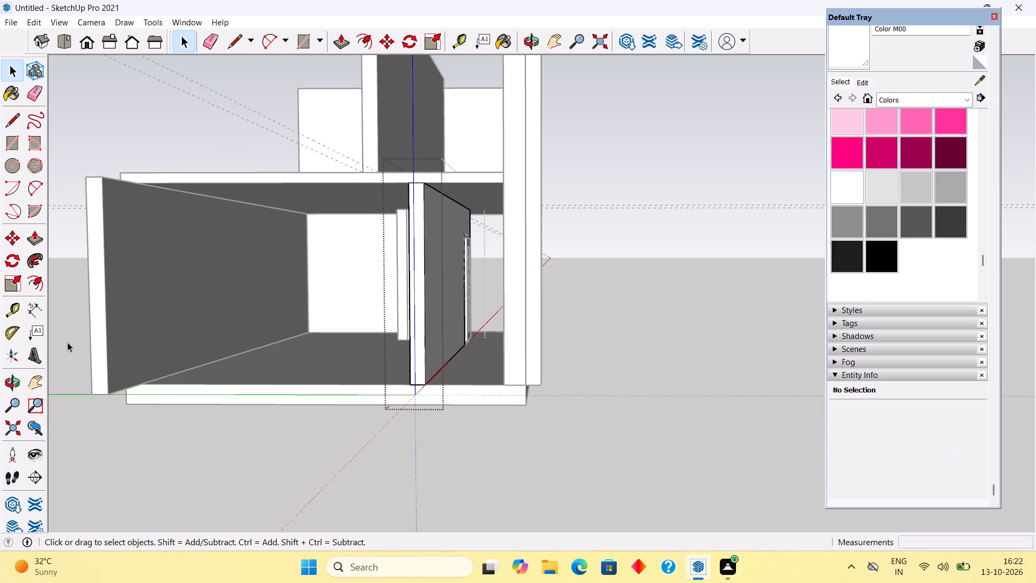
Push the end face of the ground-floor outer long wall back flush with the base slab's end face.
{"action": "left_click", "coordinate": [67, 342]}
{"action": "middle_click_drag", "start_coordinate": [72, 338], "coordinate": [196, 340]}
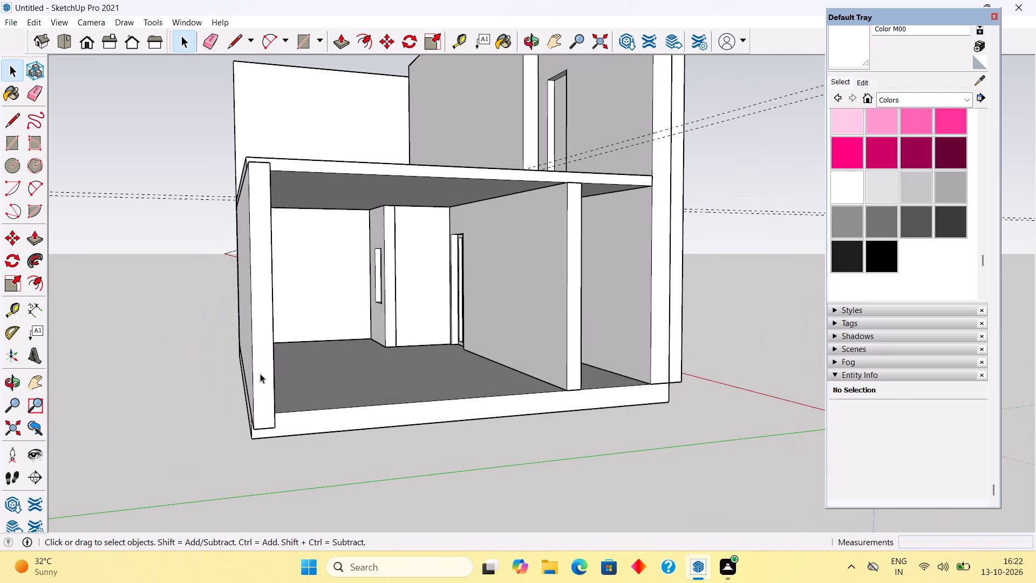
{"action": "triple_click", "coordinate": [261, 374]}
{"action": "left_click", "coordinate": [261, 374]}
{"action": "key", "text": "p"}
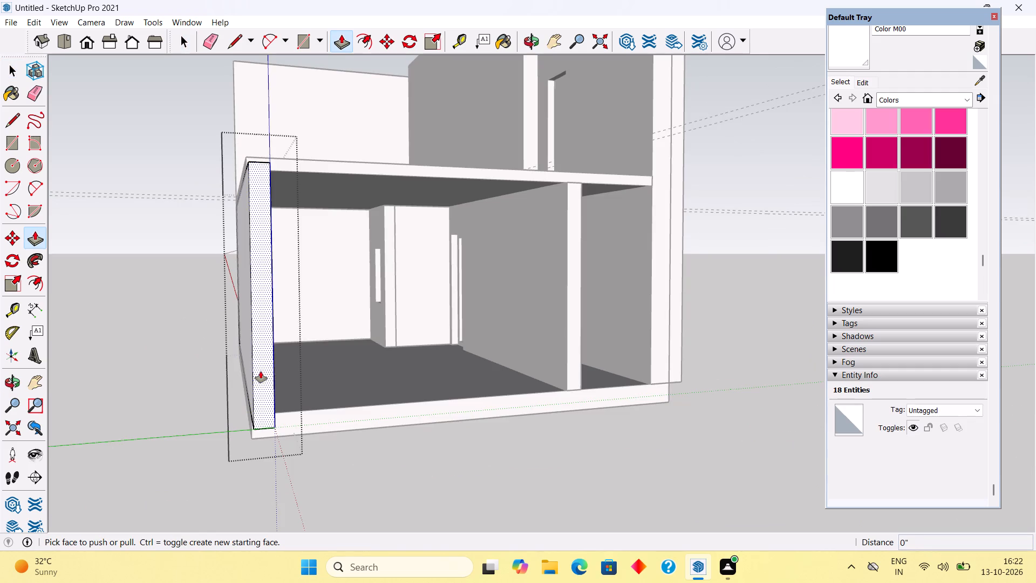
{"action": "left_click_drag", "start_coordinate": [263, 369], "coordinate": [266, 374]}
{"action": "left_click", "coordinate": [275, 408]}
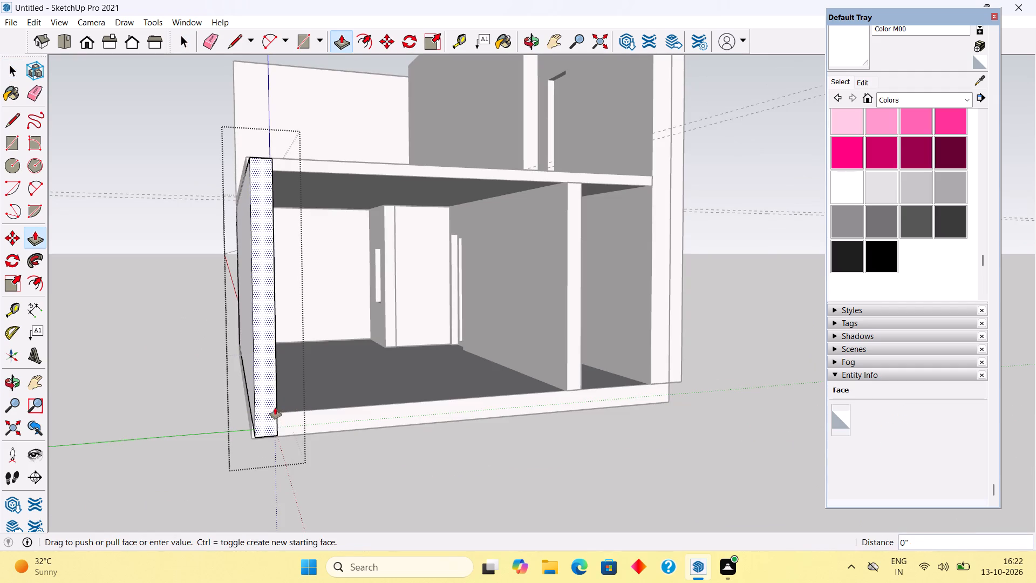
{"action": "left_click", "coordinate": [374, 418]}
{"action": "key", "text": "space"}
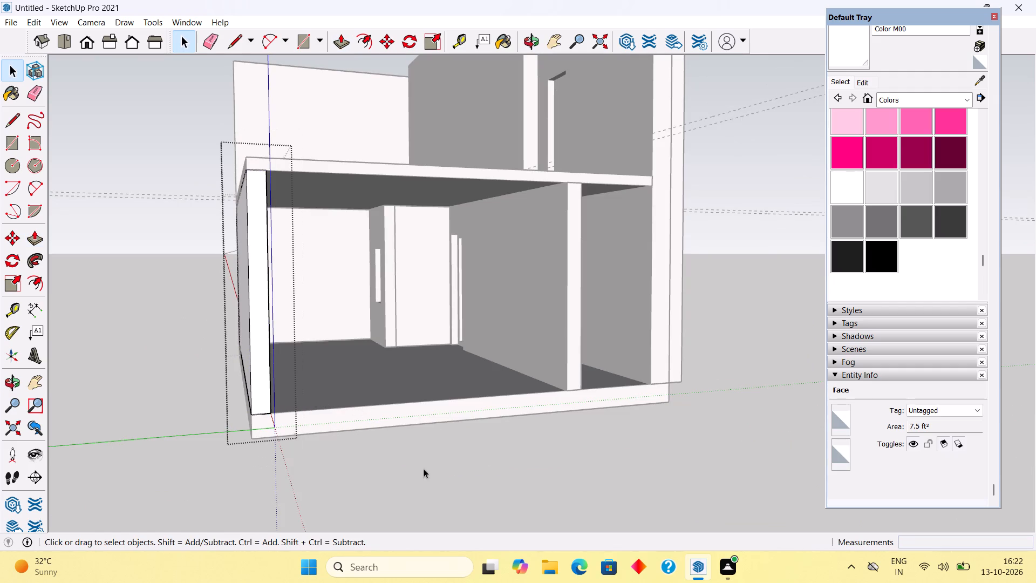
{"action": "left_click", "coordinate": [438, 477]}
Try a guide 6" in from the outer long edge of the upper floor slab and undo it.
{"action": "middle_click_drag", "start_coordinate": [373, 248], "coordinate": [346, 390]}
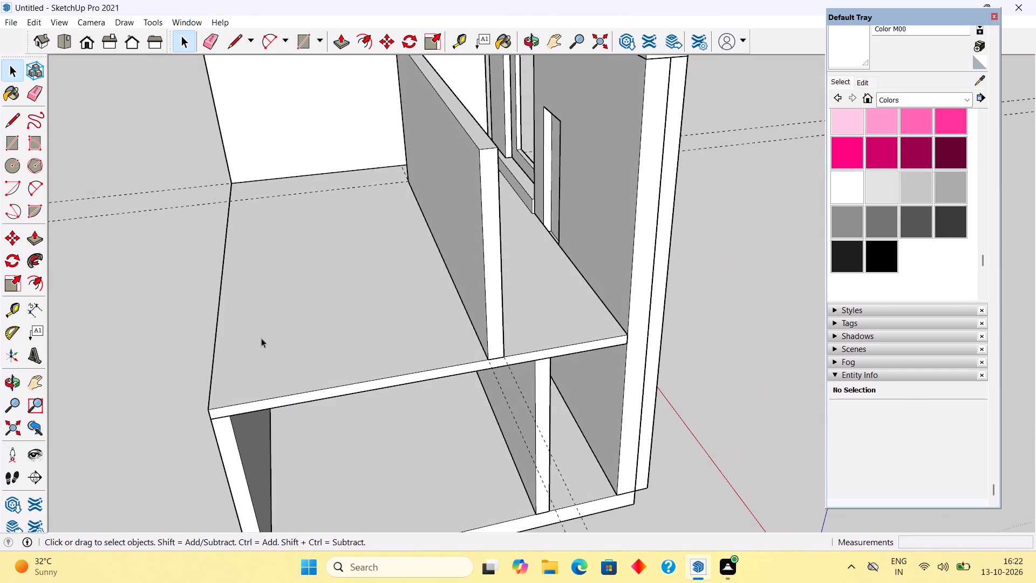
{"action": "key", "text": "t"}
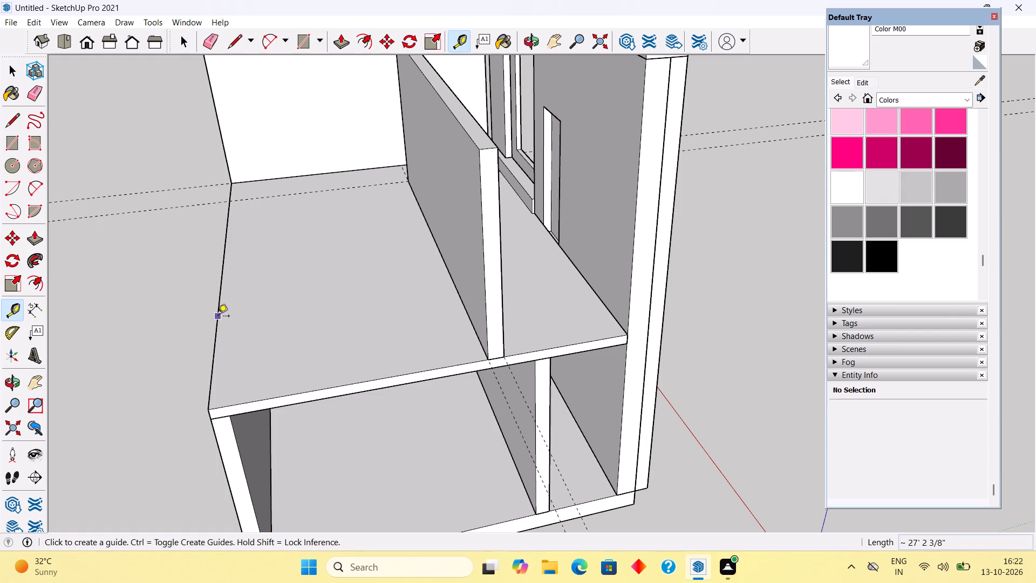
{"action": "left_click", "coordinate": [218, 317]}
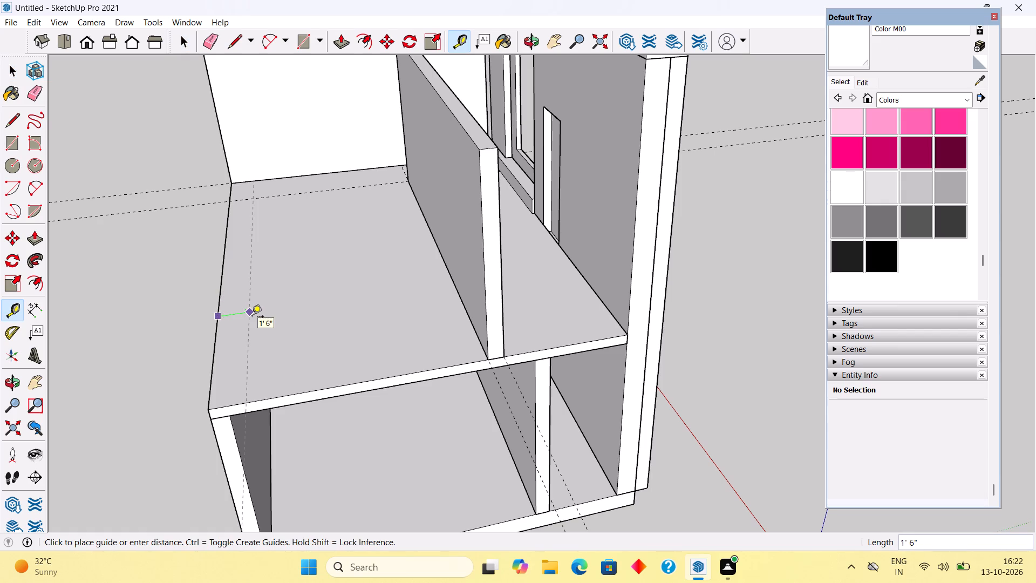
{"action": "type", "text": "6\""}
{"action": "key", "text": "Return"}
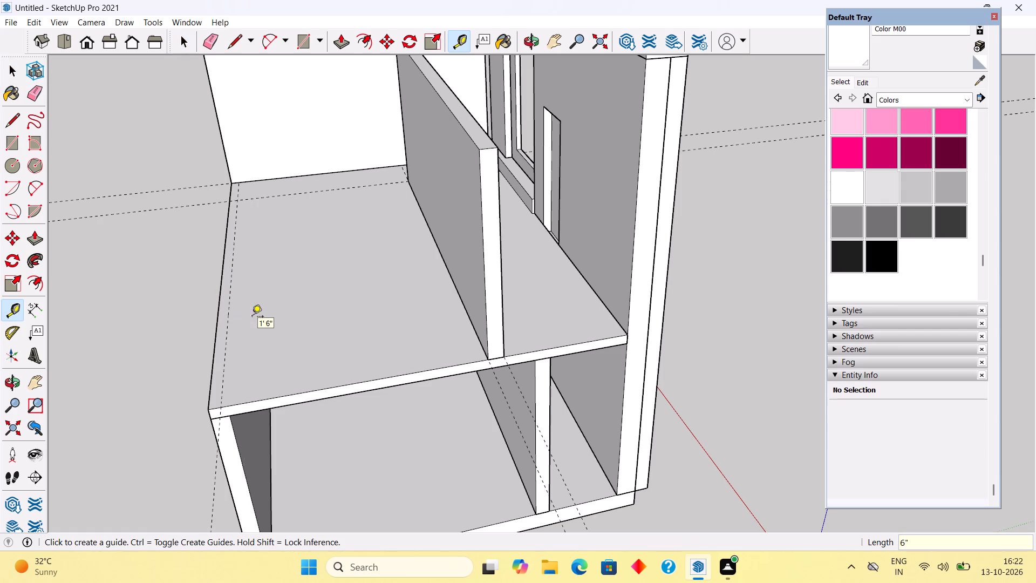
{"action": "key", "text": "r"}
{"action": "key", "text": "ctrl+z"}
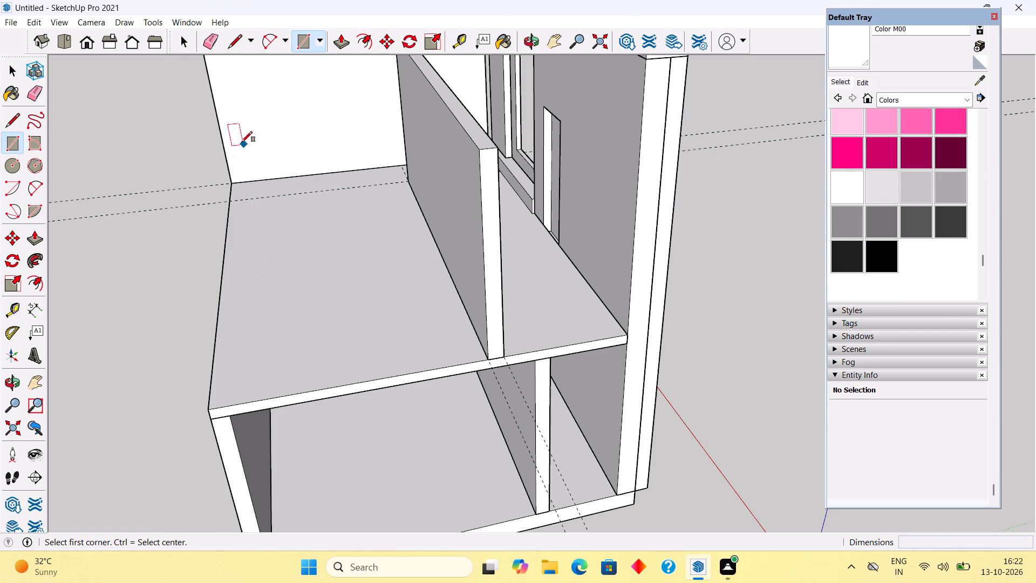
Place a guide 9" in from the outer long edge of the upper floor slab.
{"action": "key", "text": "t"}
{"action": "left_click", "coordinate": [227, 245]}
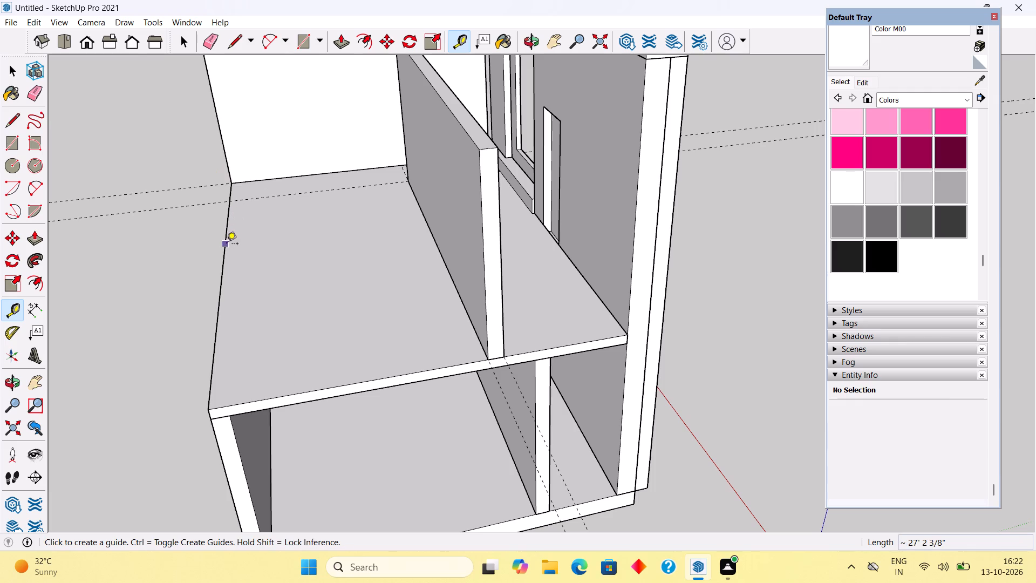
{"action": "type", "text": "9\""}
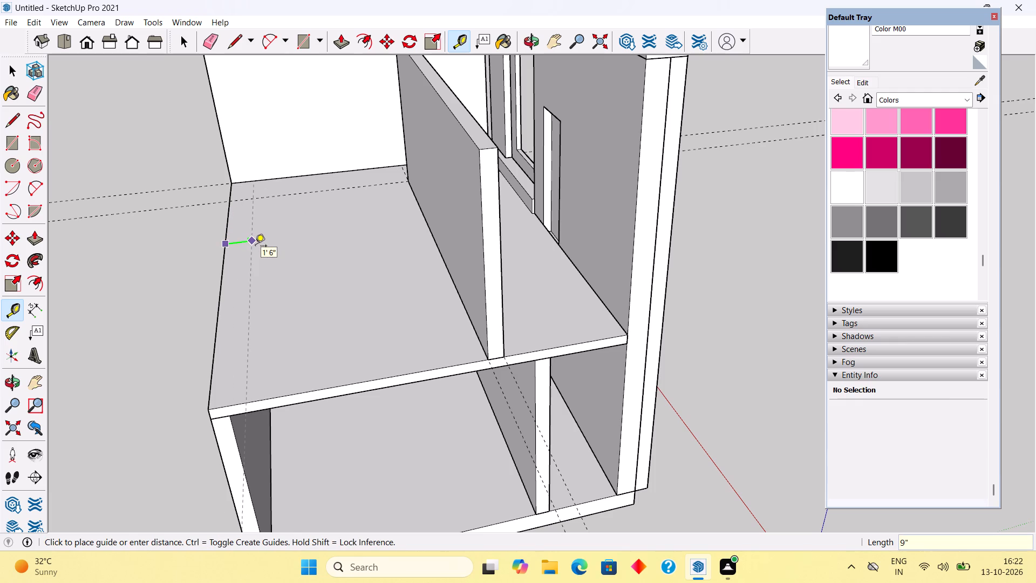
{"action": "key", "text": "Return"}
{"action": "key", "text": "space"}
Draw a 9" wide rectangle along the upper slab's outer long edge, from the back wall corner to the open end.
{"action": "key", "text": "r"}
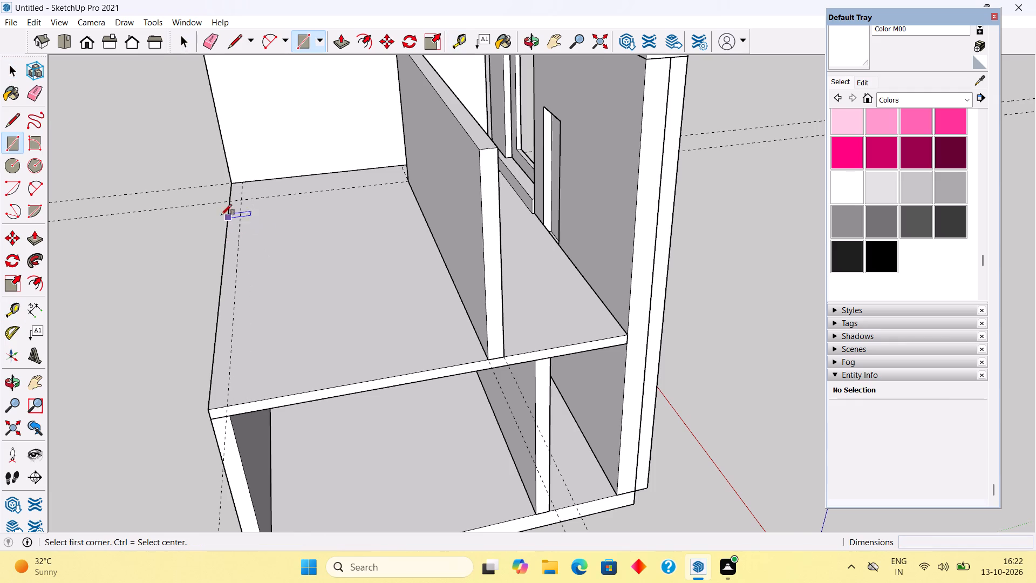
{"action": "scroll", "coordinate": [226, 198], "scroll_direction": "up", "scroll_amount": 6}
{"action": "left_click", "coordinate": [233, 178]}
{"action": "scroll", "coordinate": [254, 188], "scroll_direction": "down", "scroll_amount": 5}
{"action": "scroll", "coordinate": [256, 424], "scroll_direction": "up", "scroll_amount": 2}
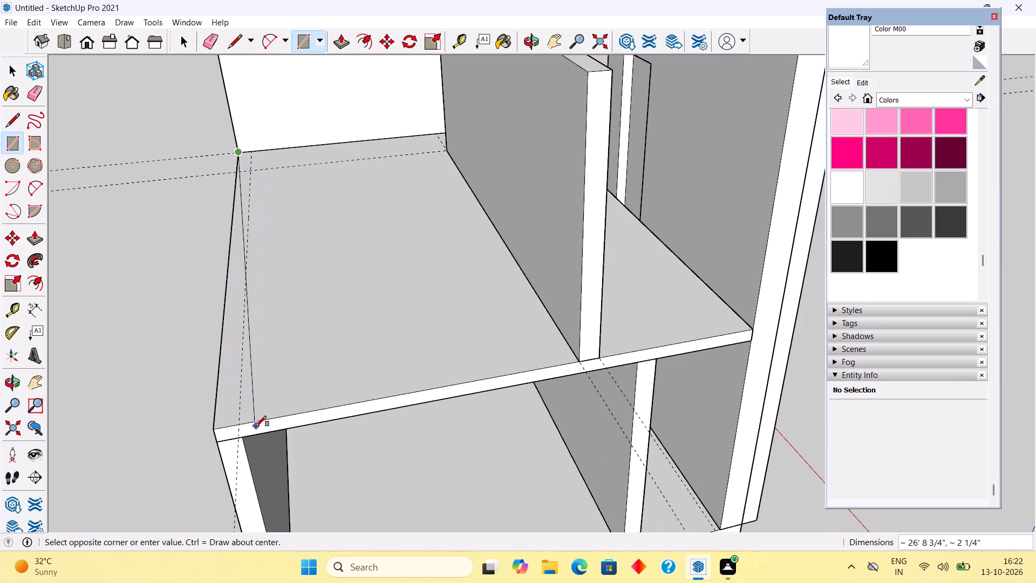
{"action": "left_click", "coordinate": [241, 424]}
Pull the 9" strip up 10' to the height of the upper-floor inner wall.
{"action": "key", "text": "p"}
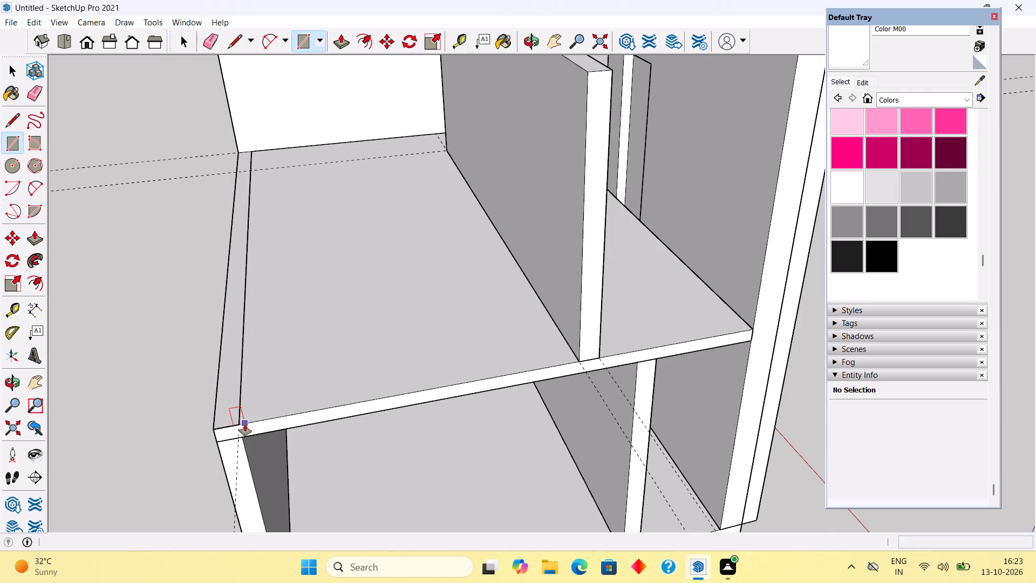
{"action": "left_click", "coordinate": [233, 411]}
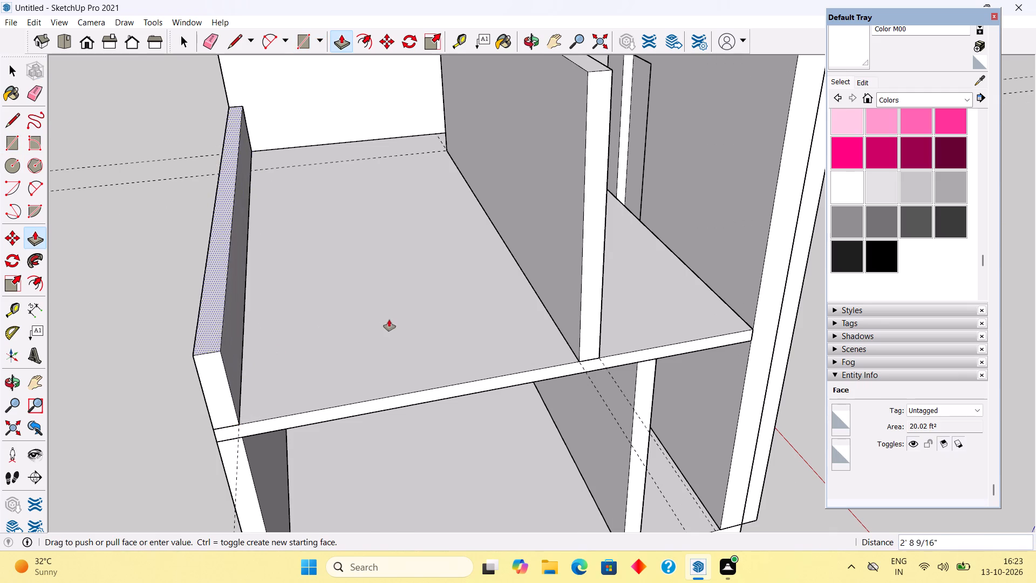
{"action": "scroll", "coordinate": [391, 323], "scroll_direction": "down", "scroll_amount": 4}
{"action": "left_click", "coordinate": [512, 170]}
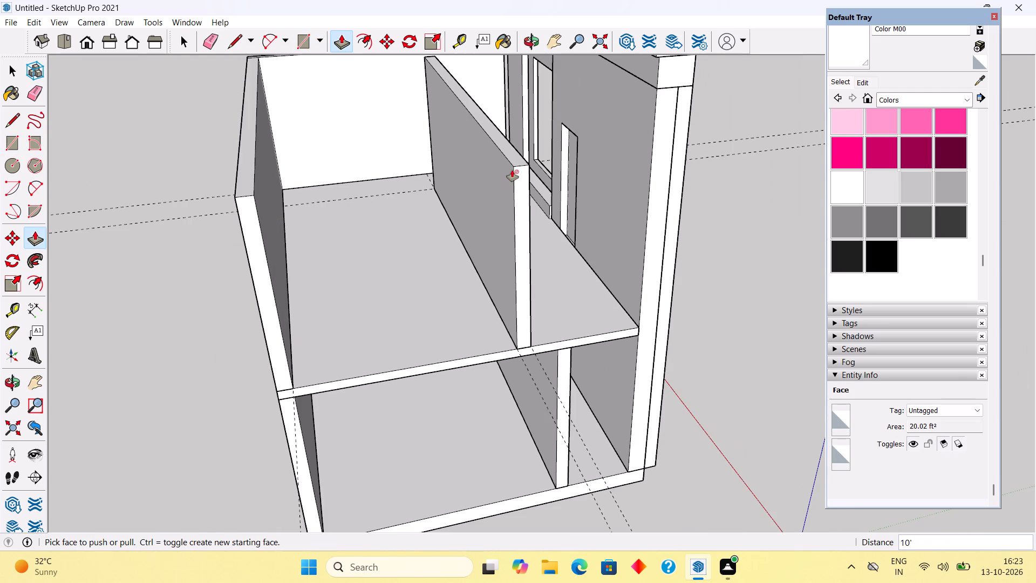
{"action": "key", "text": "space"}
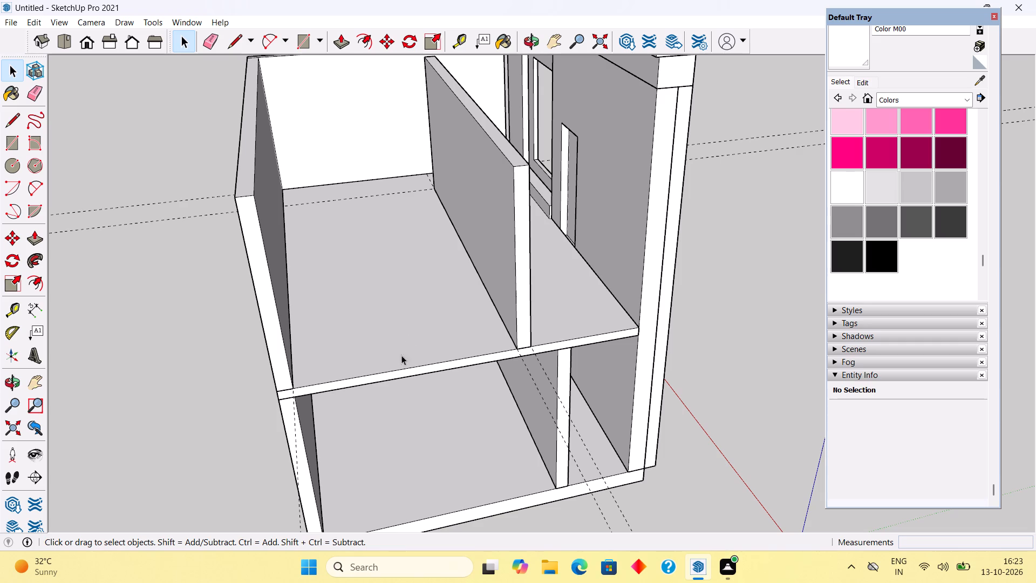
Make a group of the new upper-floor outer long wall together with the back wall connected to it.
{"action": "triple_click", "coordinate": [272, 338]}
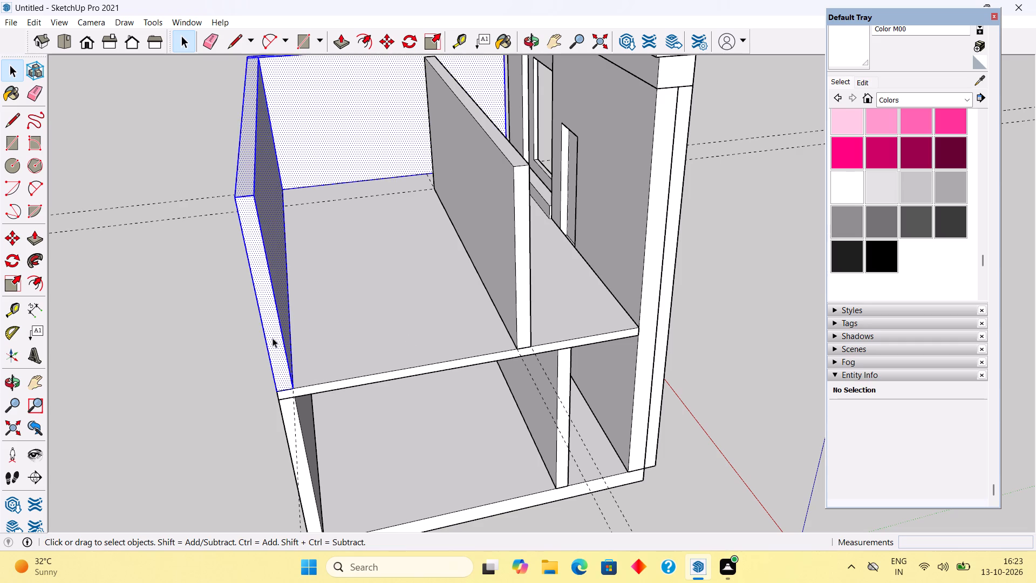
{"action": "right_click", "coordinate": [272, 338]}
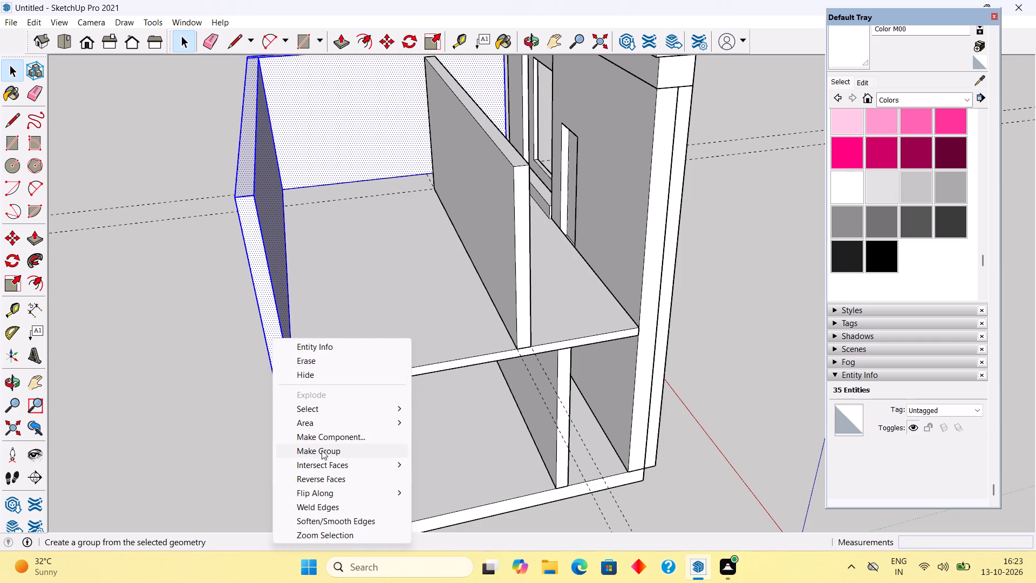
{"action": "left_click", "coordinate": [322, 450]}
{"action": "scroll", "coordinate": [387, 402], "scroll_direction": "down", "scroll_amount": 1}
{"action": "middle_click_drag", "start_coordinate": [369, 408], "coordinate": [290, 427]}
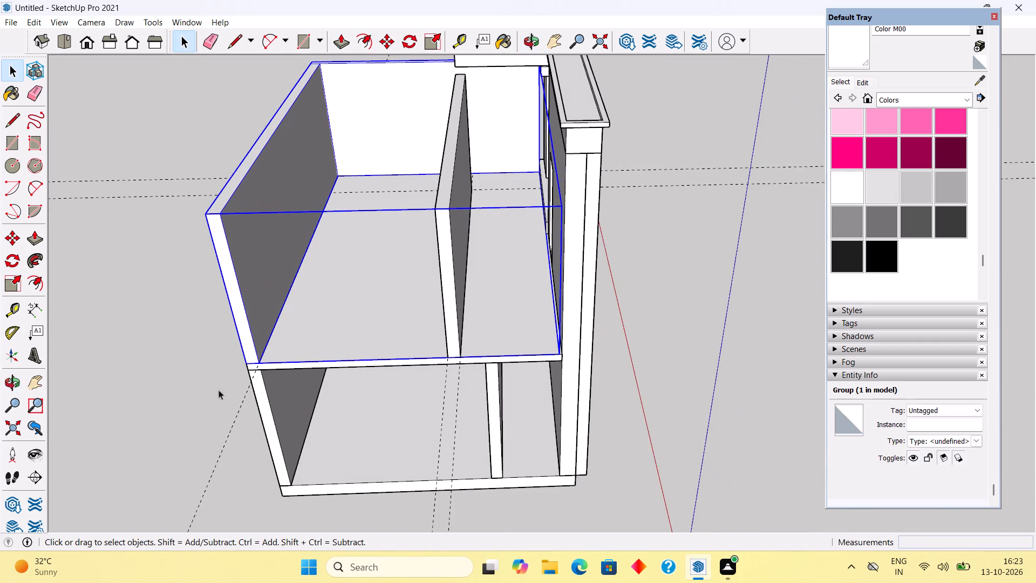
{"action": "left_click", "coordinate": [202, 385]}
Place a guide 9" in from the open-end edge of the upper floor slab.
{"action": "middle_click_drag", "start_coordinate": [370, 354], "coordinate": [373, 392]}
{"action": "scroll", "coordinate": [376, 399], "scroll_direction": "up", "scroll_amount": 5}
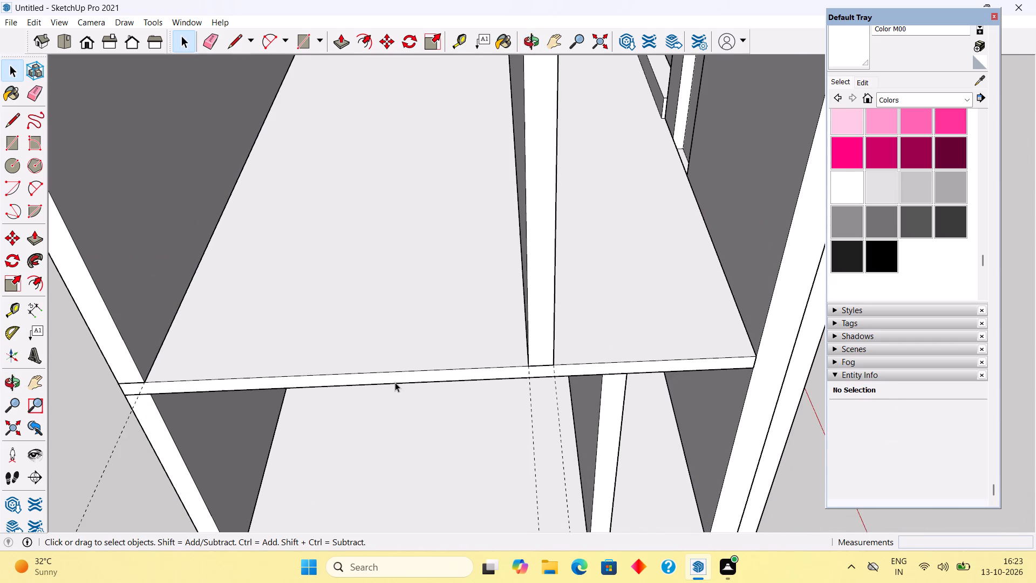
{"action": "key", "text": "t"}
{"action": "left_click", "coordinate": [397, 372]}
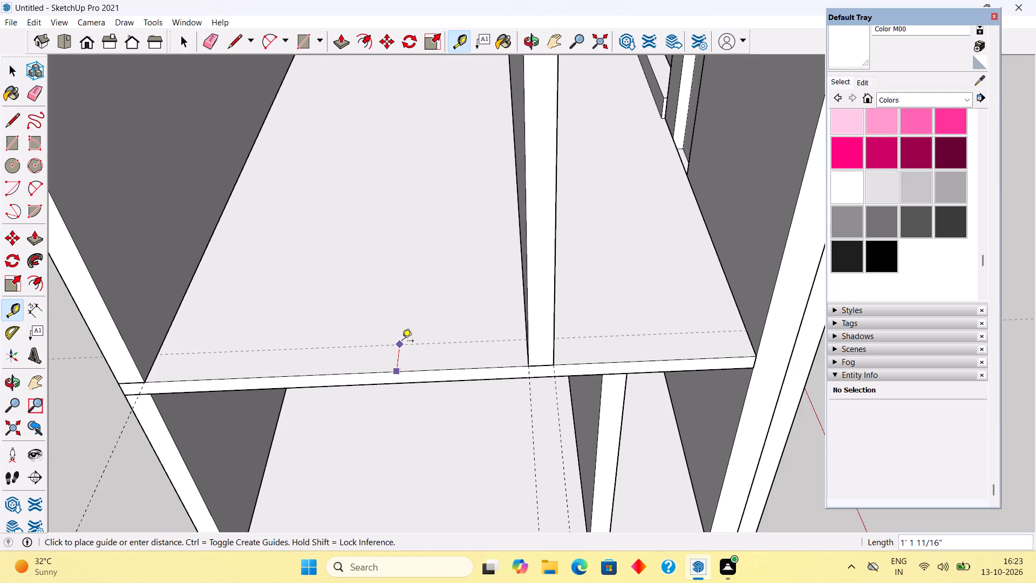
{"action": "key", "text": "6"}
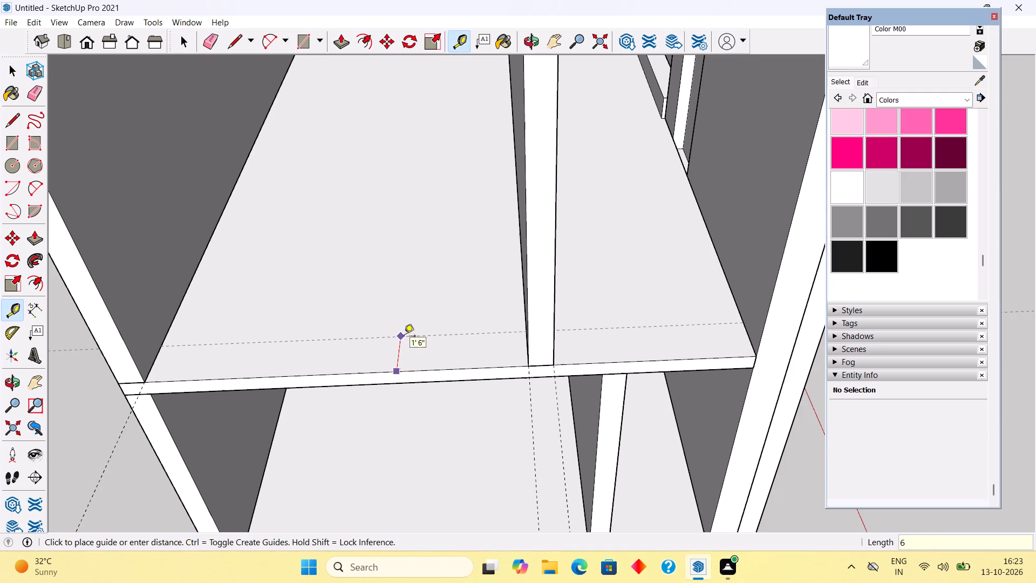
{"action": "key", "text": "BackSpace"}
{"action": "type", "text": "9\""}
{"action": "key", "text": "Return"}
{"action": "key", "text": "space"}
Draw a 9" wide rectangle along the slab's open end, spanning from the outer wall to the inner wall.
{"action": "key", "text": "r"}
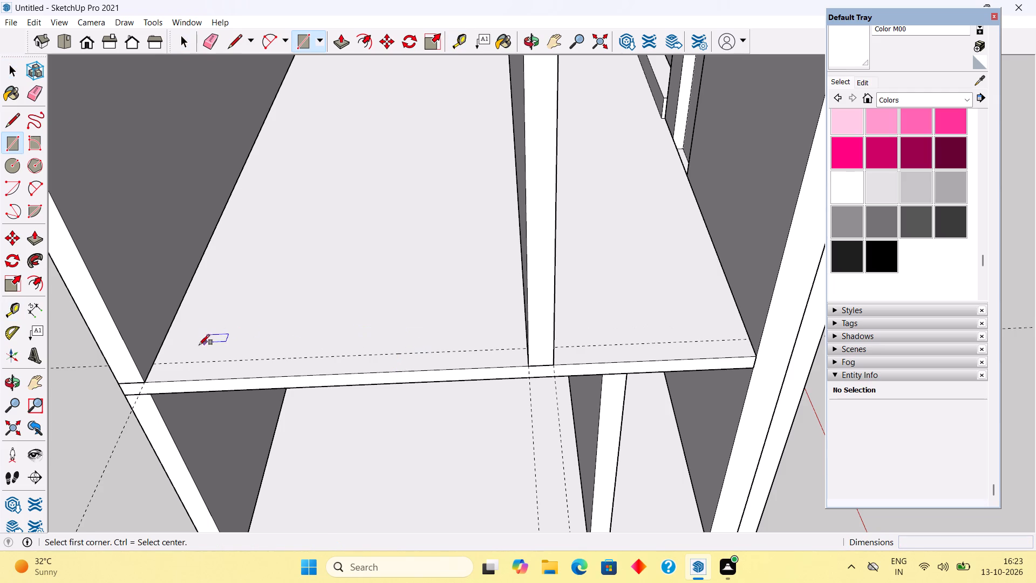
{"action": "left_click", "coordinate": [153, 364]}
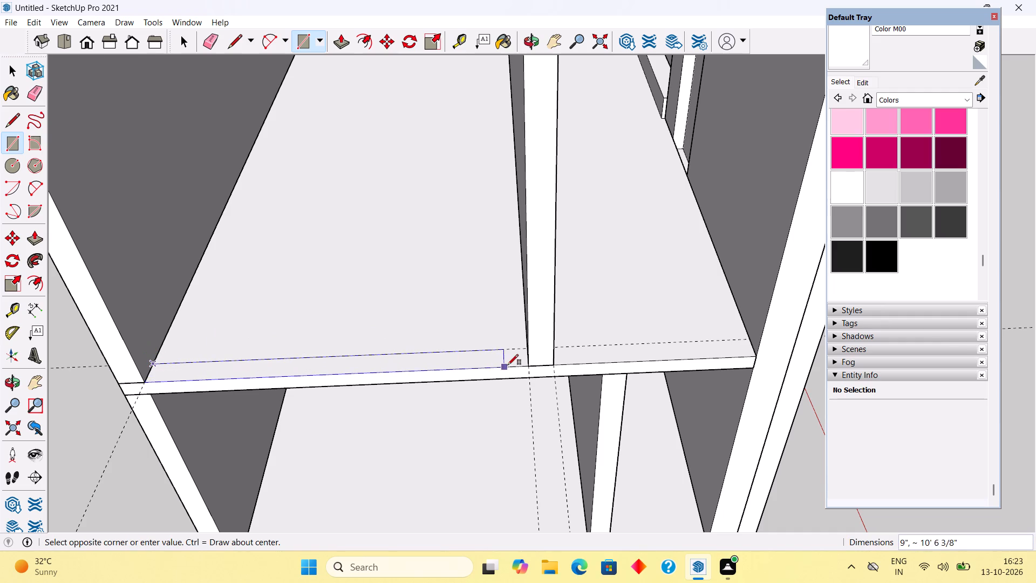
{"action": "left_click", "coordinate": [530, 364]}
Pull the open-end strip up 10' to match the top of the upper-floor inner wall.
{"action": "key", "text": "p"}
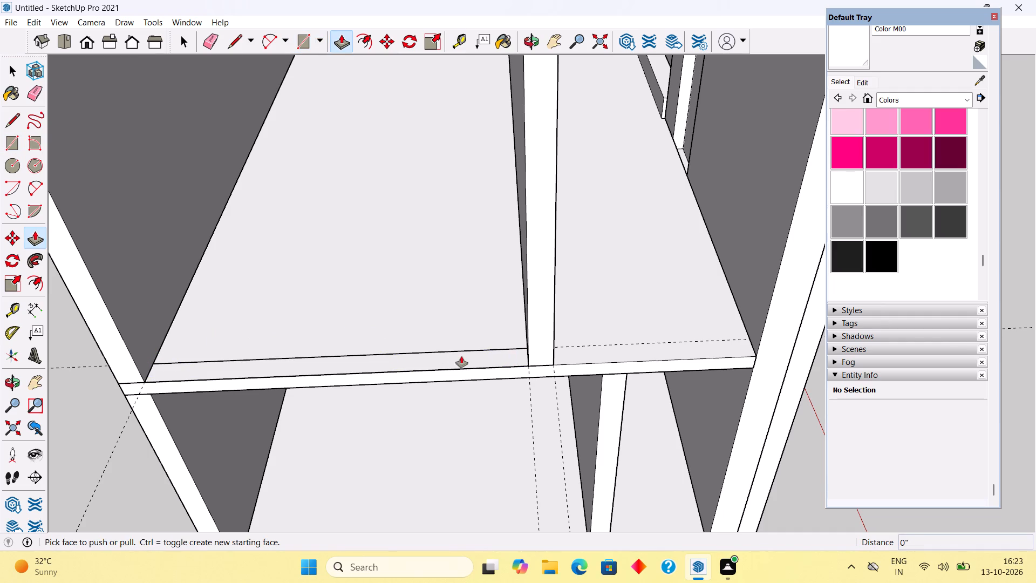
{"action": "left_click", "coordinate": [461, 356]}
{"action": "scroll", "coordinate": [466, 322], "scroll_direction": "down", "scroll_amount": 9}
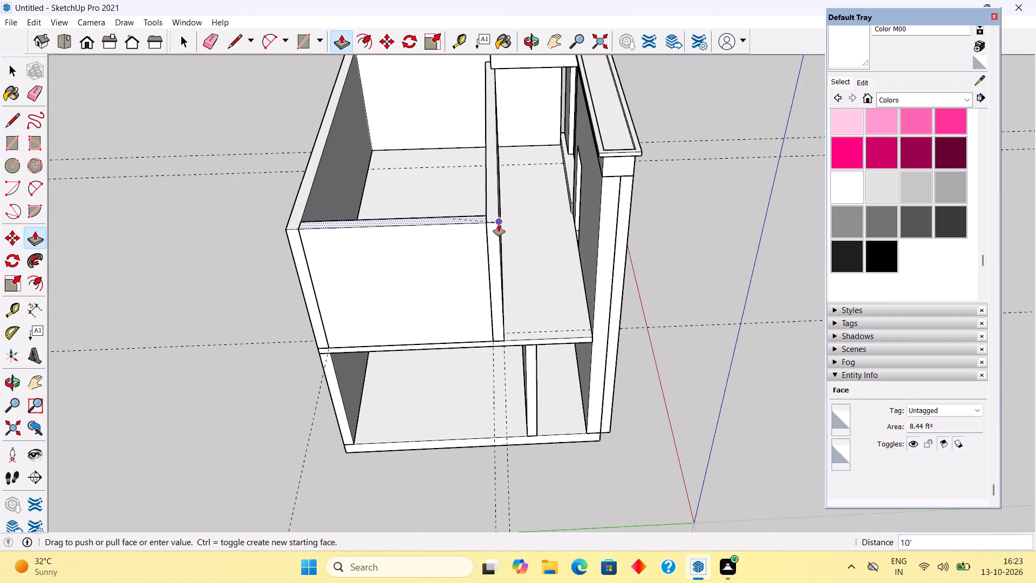
{"action": "left_click", "coordinate": [499, 225]}
{"action": "key", "text": "space"}
Make a group of the whole new upper-floor end wall.
{"action": "triple_click", "coordinate": [461, 272]}
{"action": "right_click", "coordinate": [461, 272]}
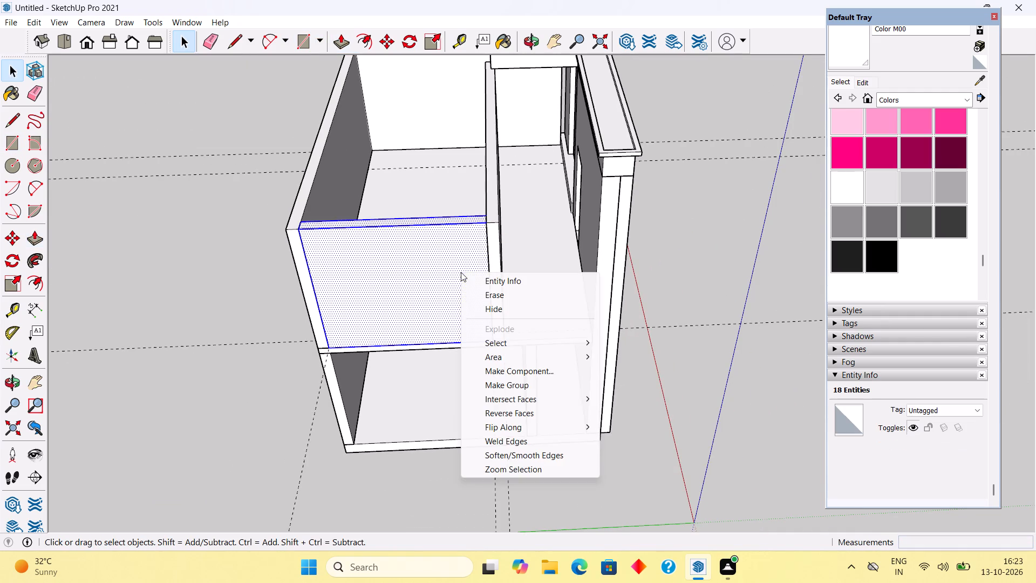
{"action": "left_click", "coordinate": [515, 392]}
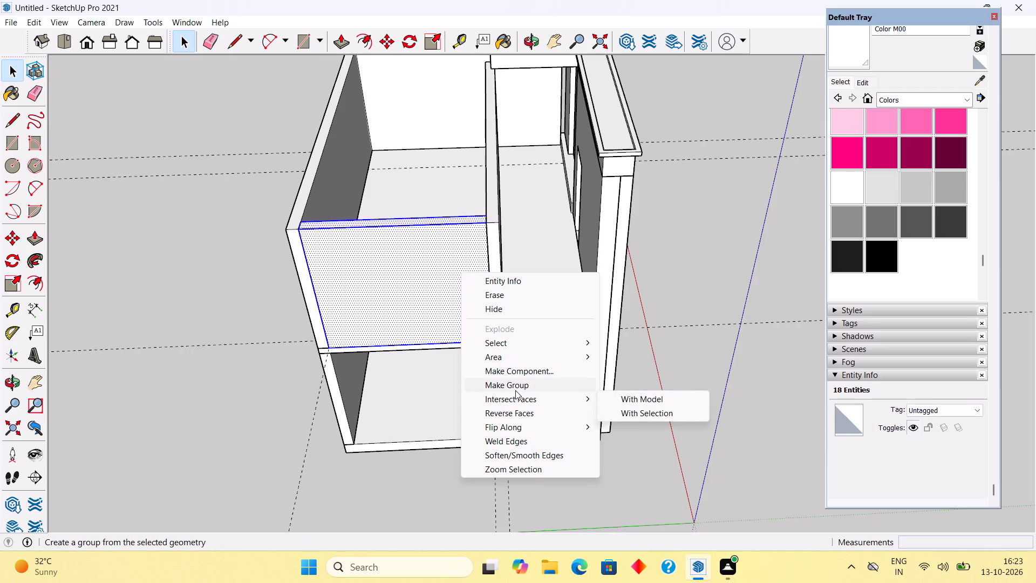
{"action": "left_click", "coordinate": [516, 387]}
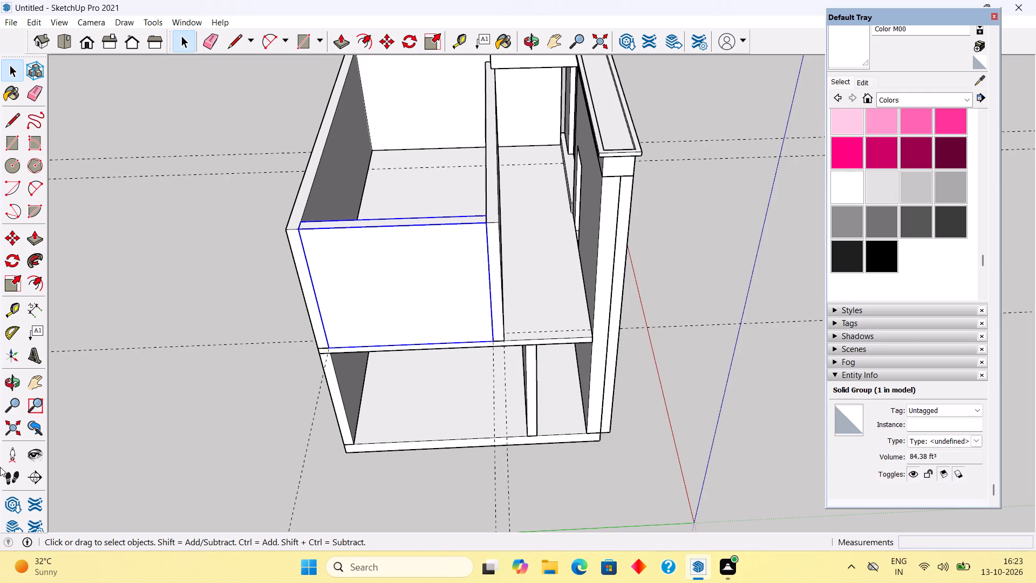
{"action": "left_click", "coordinate": [210, 293]}
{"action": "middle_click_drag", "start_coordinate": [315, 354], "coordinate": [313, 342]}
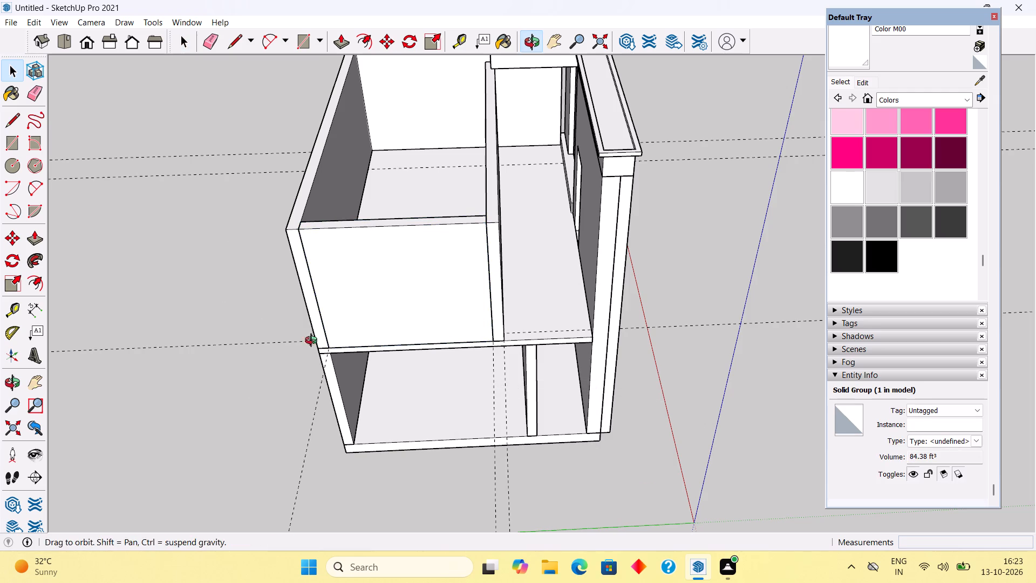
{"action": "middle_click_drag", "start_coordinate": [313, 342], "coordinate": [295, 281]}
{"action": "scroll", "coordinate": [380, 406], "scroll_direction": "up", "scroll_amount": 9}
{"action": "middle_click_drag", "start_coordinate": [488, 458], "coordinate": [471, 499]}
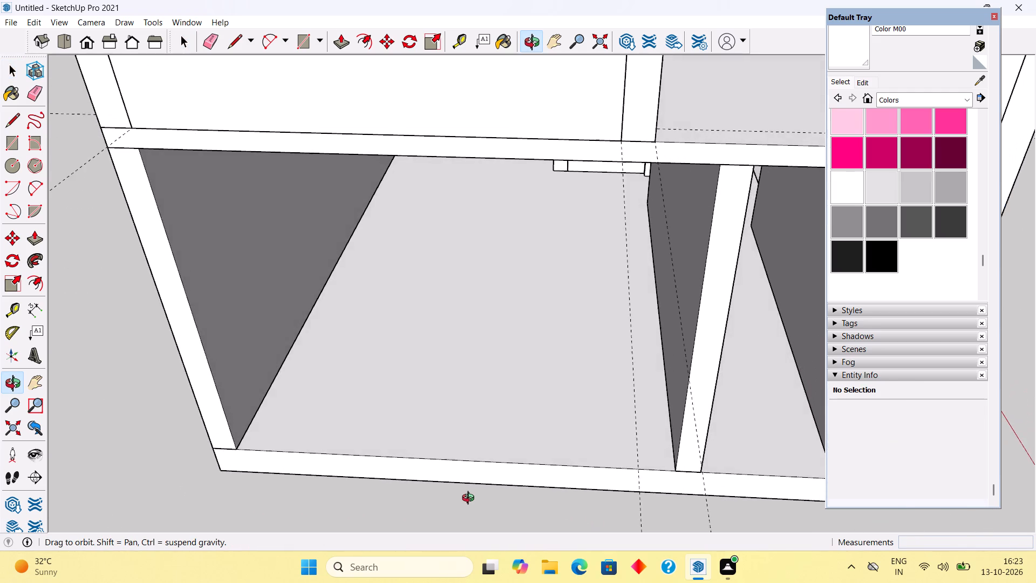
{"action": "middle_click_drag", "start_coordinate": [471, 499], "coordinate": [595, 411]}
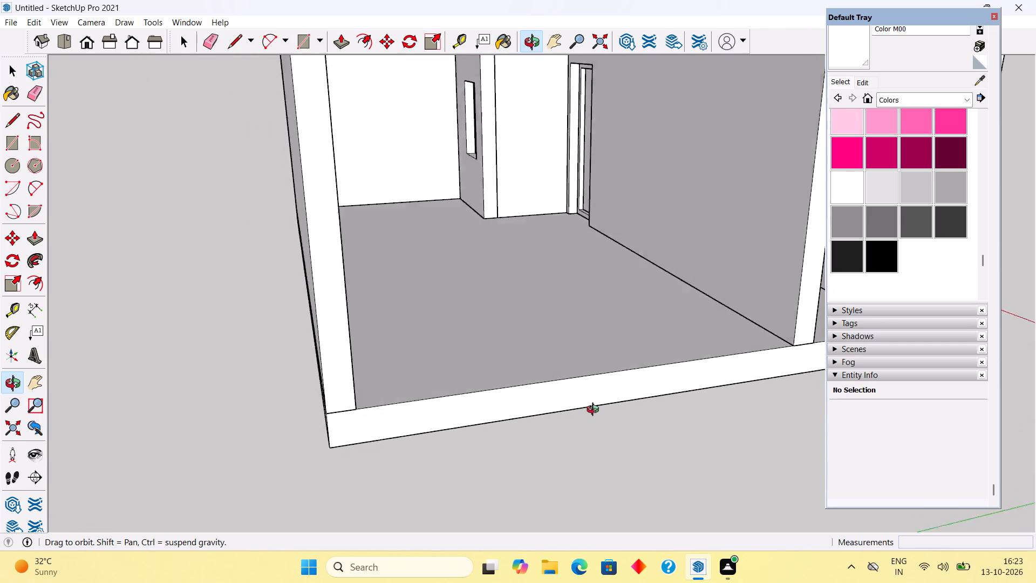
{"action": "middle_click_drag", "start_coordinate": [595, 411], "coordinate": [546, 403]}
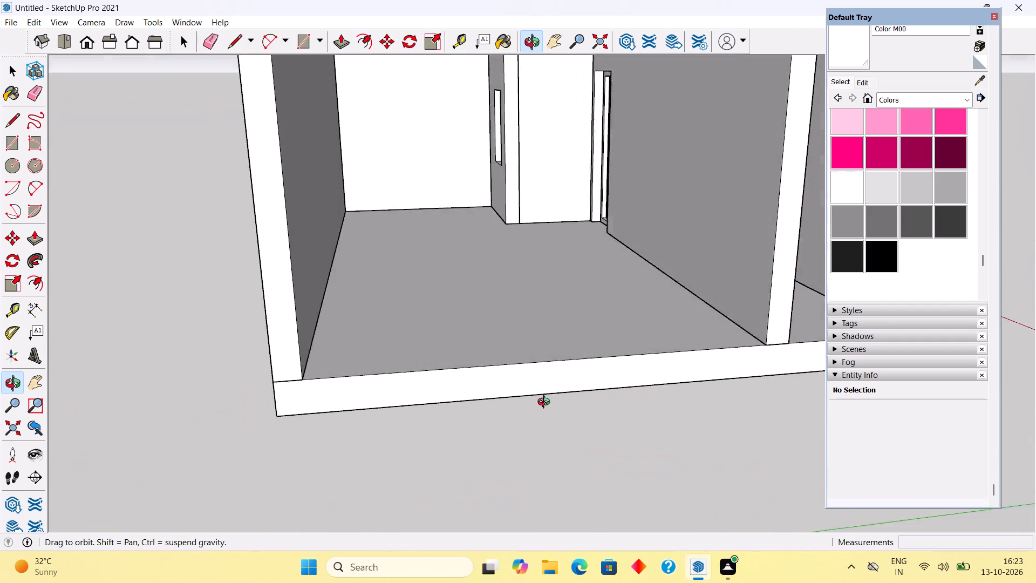
Place a guide 9" in from the open-end edge of the ground floor slab.
{"action": "middle_click_drag", "start_coordinate": [546, 403], "coordinate": [474, 401]}
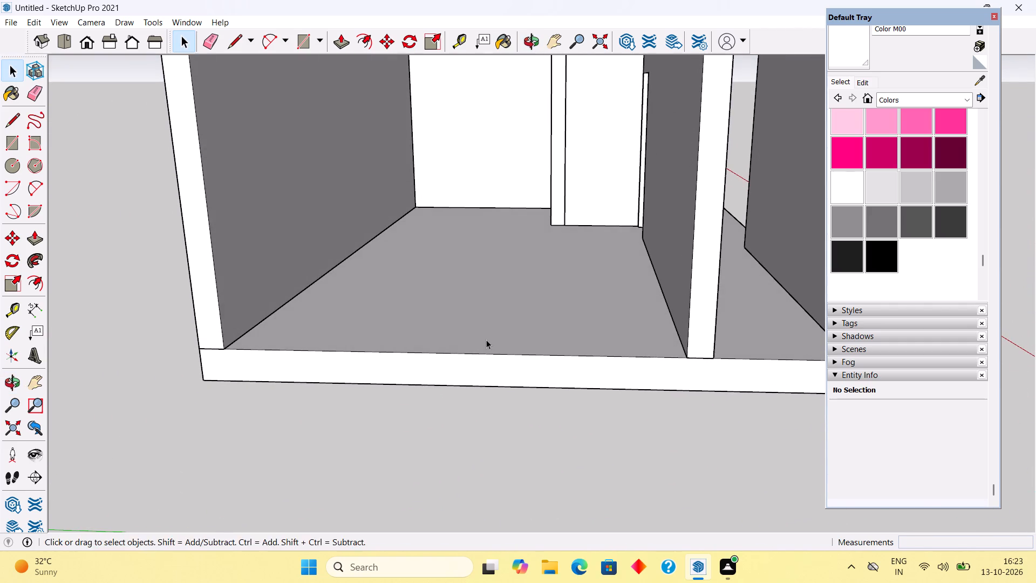
{"action": "middle_click_drag", "start_coordinate": [486, 340], "coordinate": [490, 421]}
{"action": "scroll", "coordinate": [490, 423], "scroll_direction": "down", "scroll_amount": 2}
{"action": "scroll", "coordinate": [509, 486], "scroll_direction": "up", "scroll_amount": 2}
{"action": "key", "text": "t"}
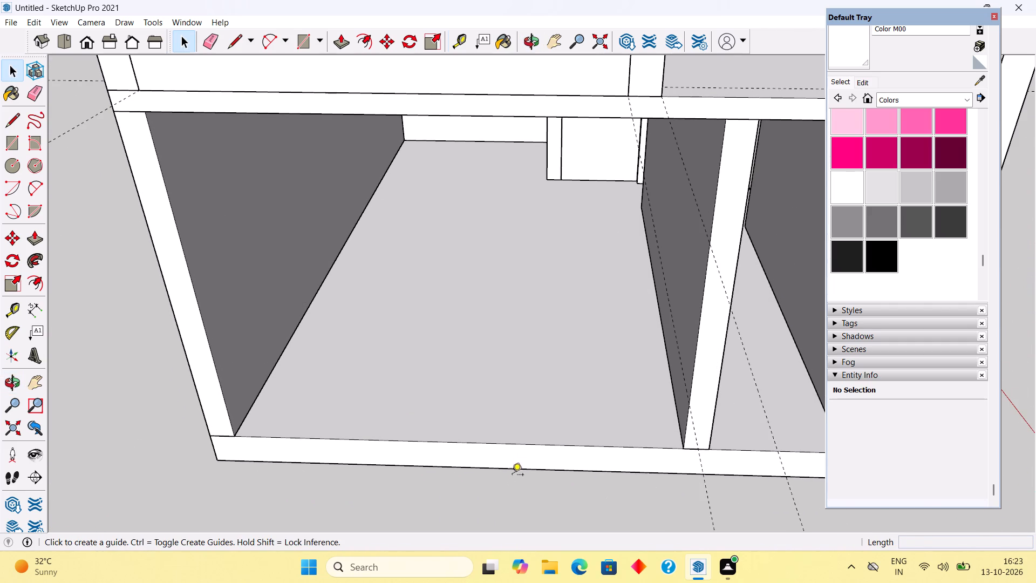
{"action": "left_click", "coordinate": [529, 443]}
{"action": "type", "text": "9\""}
{"action": "key", "text": "Return"}
Draw a 13' 6" by 9" rectangle between the ground-floor outer and inner walls at the open end, and pull it up to the upper slab's underside.
{"action": "key", "text": "r"}
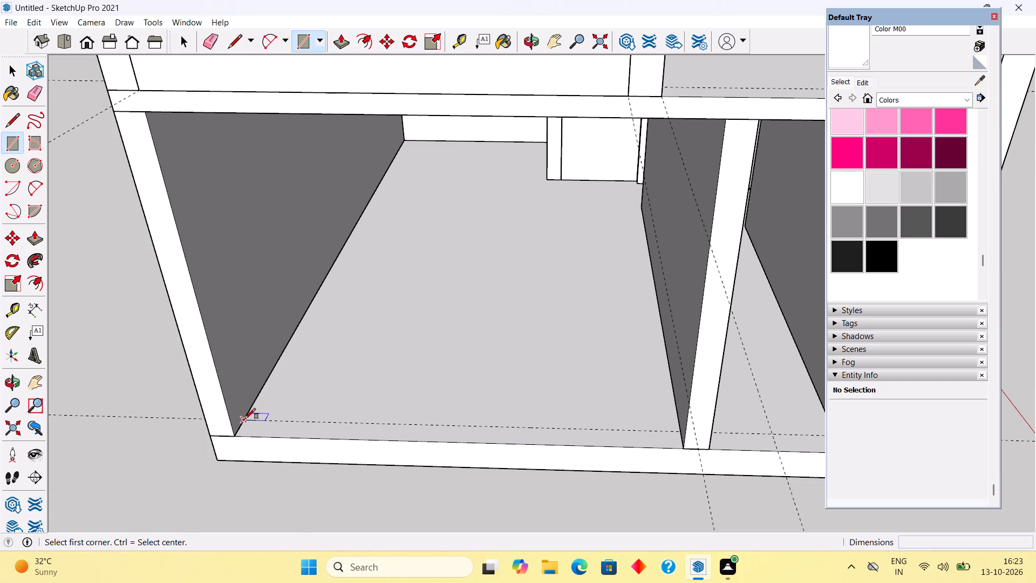
{"action": "left_click", "coordinate": [245, 419]}
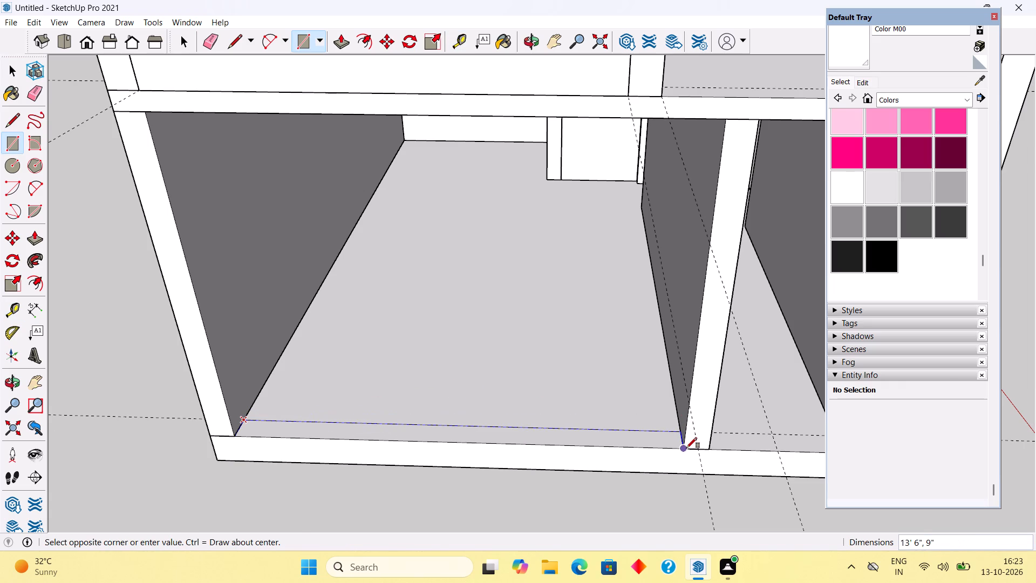
{"action": "left_click", "coordinate": [686, 448]}
{"action": "key", "text": "p"}
{"action": "left_click", "coordinate": [637, 437]}
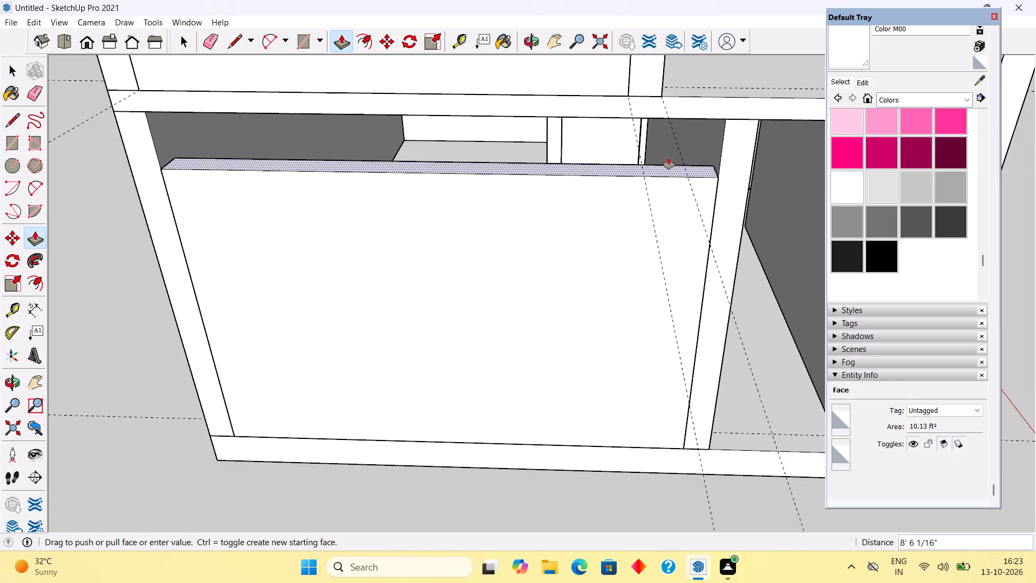
{"action": "left_click", "coordinate": [653, 120]}
Make a group of the whole new ground-floor end wall.
{"action": "key", "text": "space"}
{"action": "double_click", "coordinate": [645, 224]}
{"action": "left_click", "coordinate": [649, 222]}
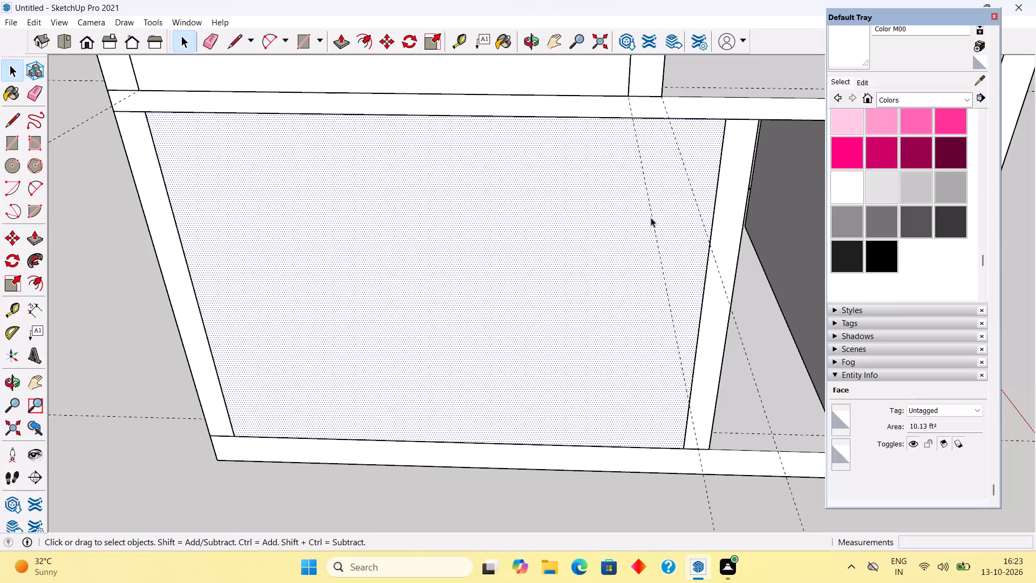
{"action": "triple_click", "coordinate": [571, 260]}
{"action": "right_click", "coordinate": [572, 255]}
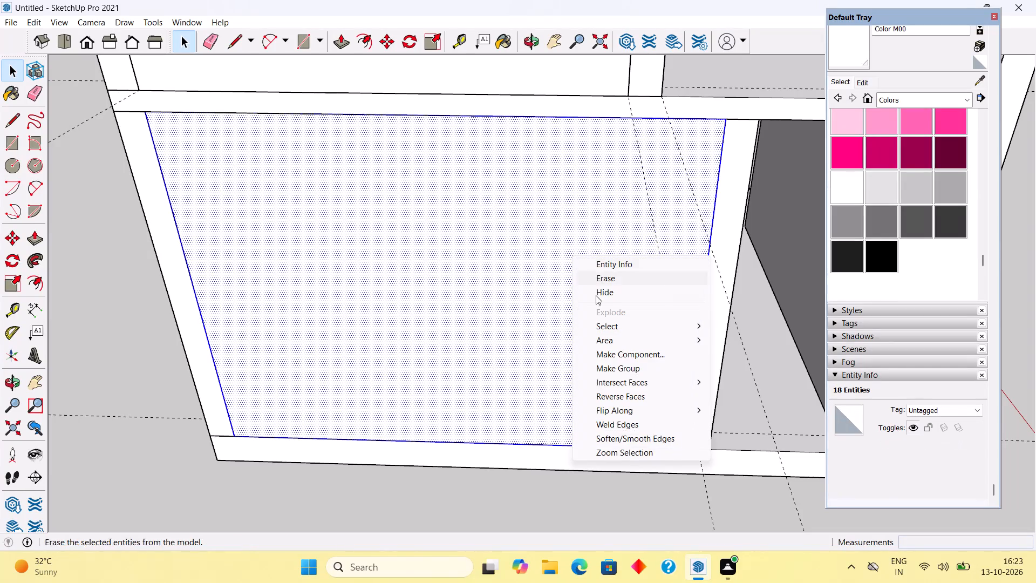
{"action": "left_click", "coordinate": [625, 366]}
{"action": "left_click", "coordinate": [619, 484]}
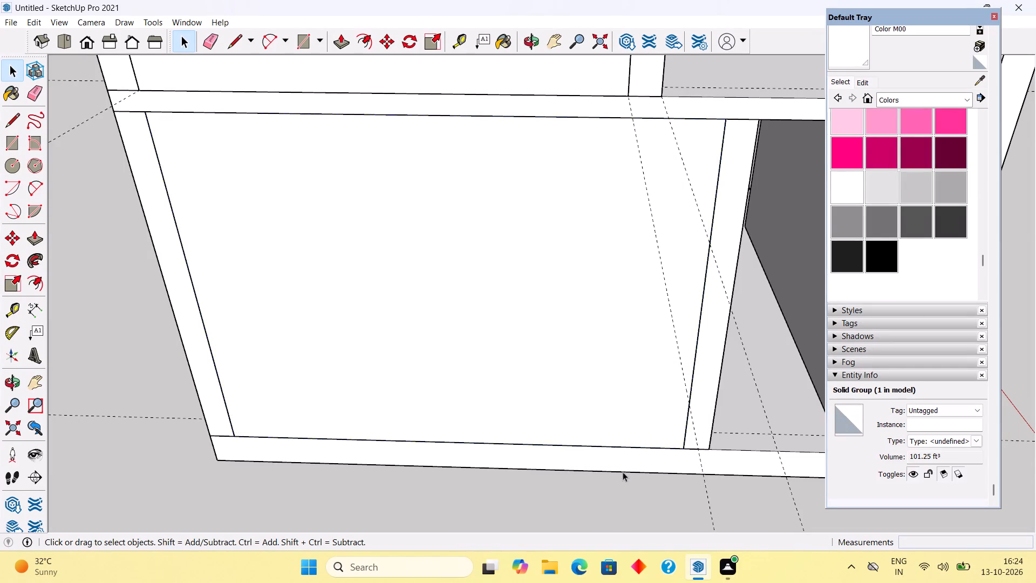
Examine the house from the open end and around the front elevation for remaining wall gaps.
{"action": "scroll", "coordinate": [623, 465], "scroll_direction": "down", "scroll_amount": 11}
{"action": "middle_click_drag", "start_coordinate": [689, 423], "coordinate": [597, 310]}
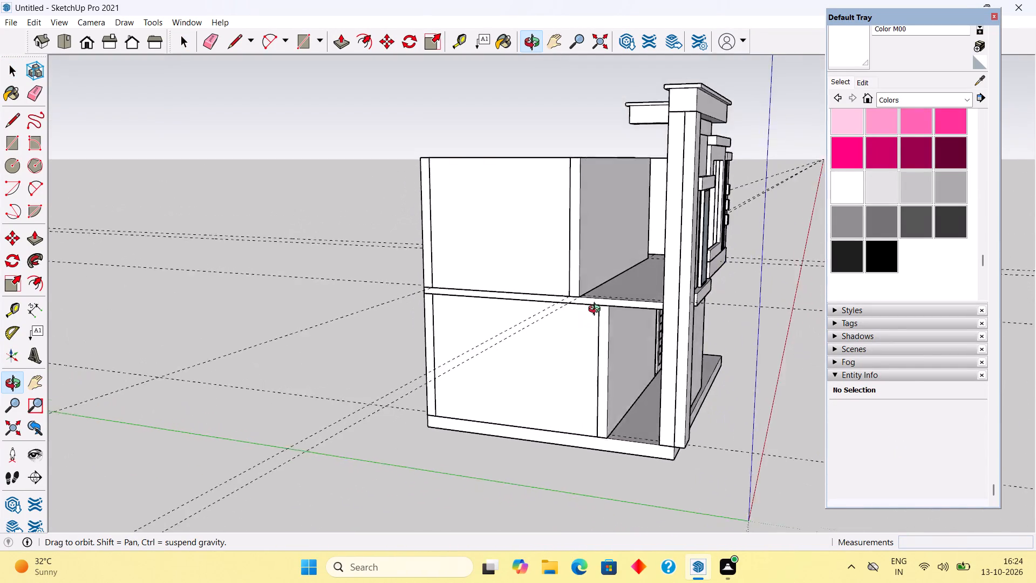
{"action": "middle_click_drag", "start_coordinate": [597, 310], "coordinate": [670, 348]}
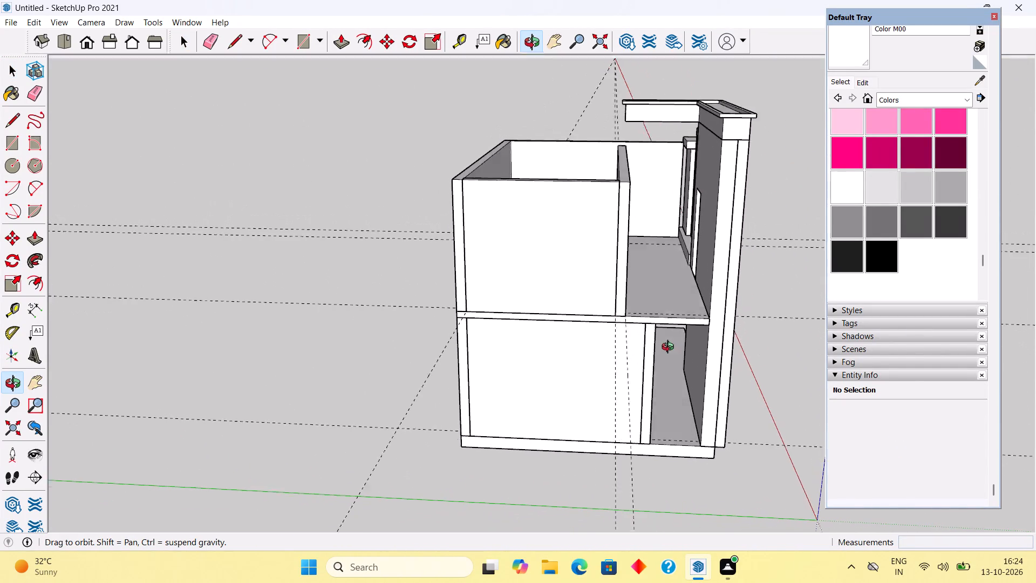
{"action": "middle_click_drag", "start_coordinate": [670, 348], "coordinate": [670, 348]}
{"action": "scroll", "coordinate": [681, 365], "scroll_direction": "up", "scroll_amount": 2}
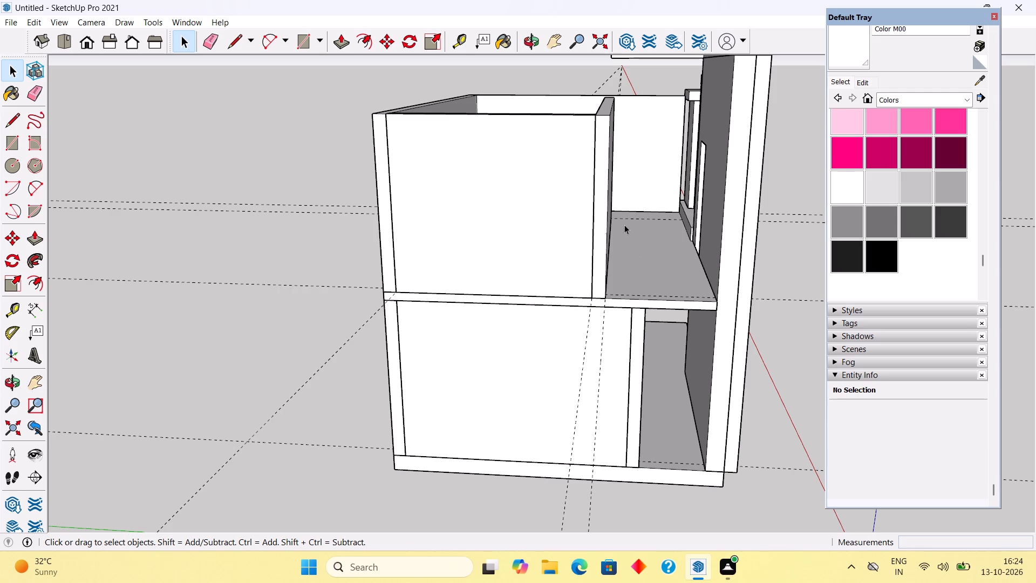
{"action": "middle_click_drag", "start_coordinate": [524, 284], "coordinate": [100, 287]}
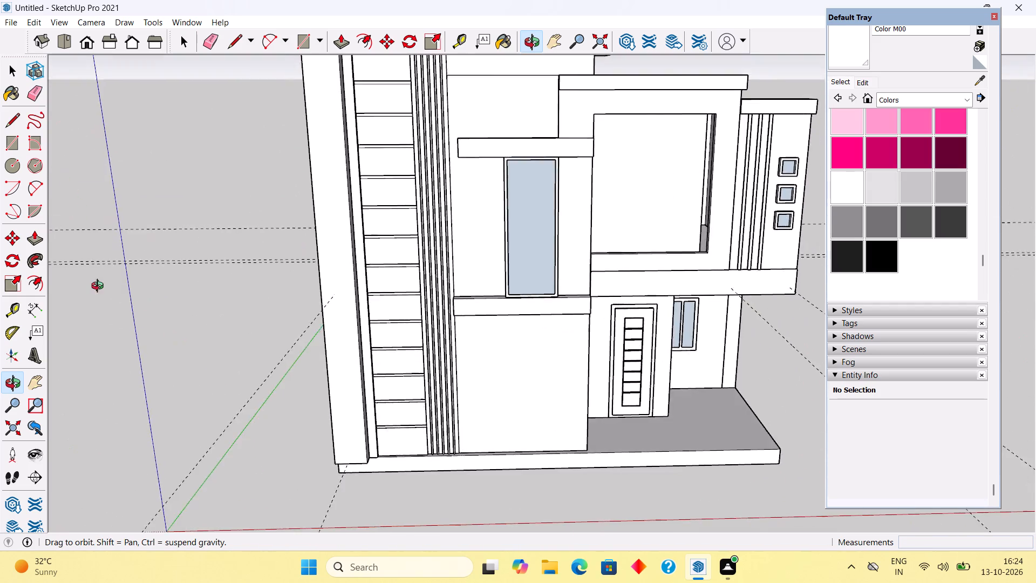
{"action": "middle_click_drag", "start_coordinate": [100, 287], "coordinate": [82, 305]}
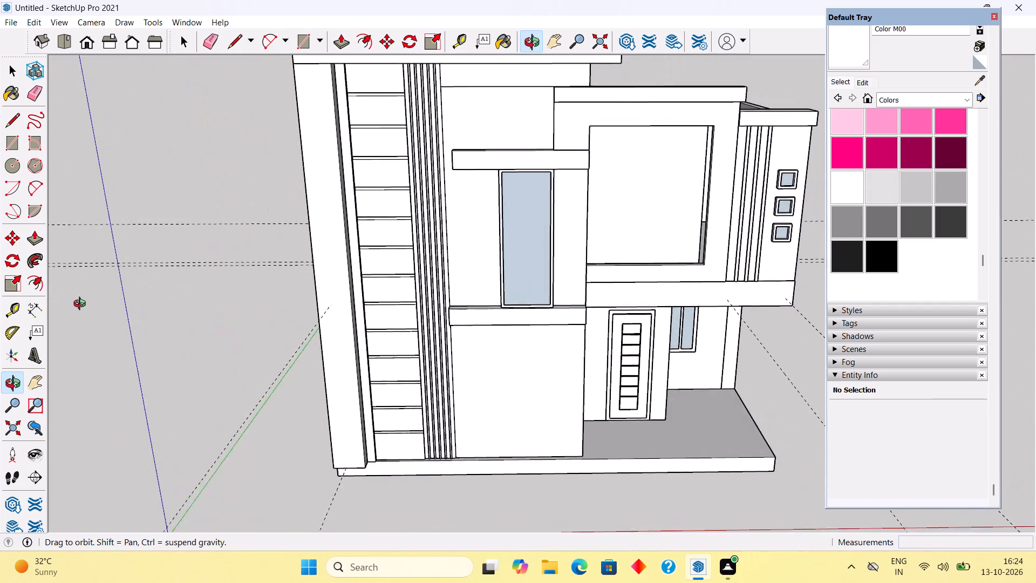
{"action": "middle_click_drag", "start_coordinate": [82, 305], "coordinate": [540, 359]}
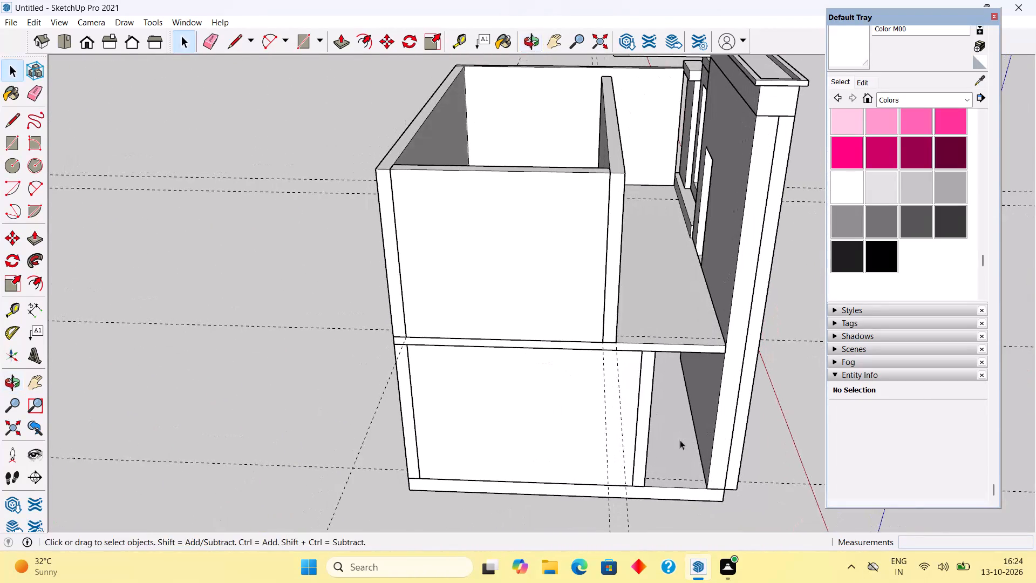
Draw a 9" wide rectangle across the ground-floor gap between the inner wall and the front wall, and pull it up 10' to the upper slab.
{"action": "scroll", "coordinate": [685, 464], "scroll_direction": "up", "scroll_amount": 4}
{"action": "middle_click_drag", "start_coordinate": [638, 463], "coordinate": [564, 453]}
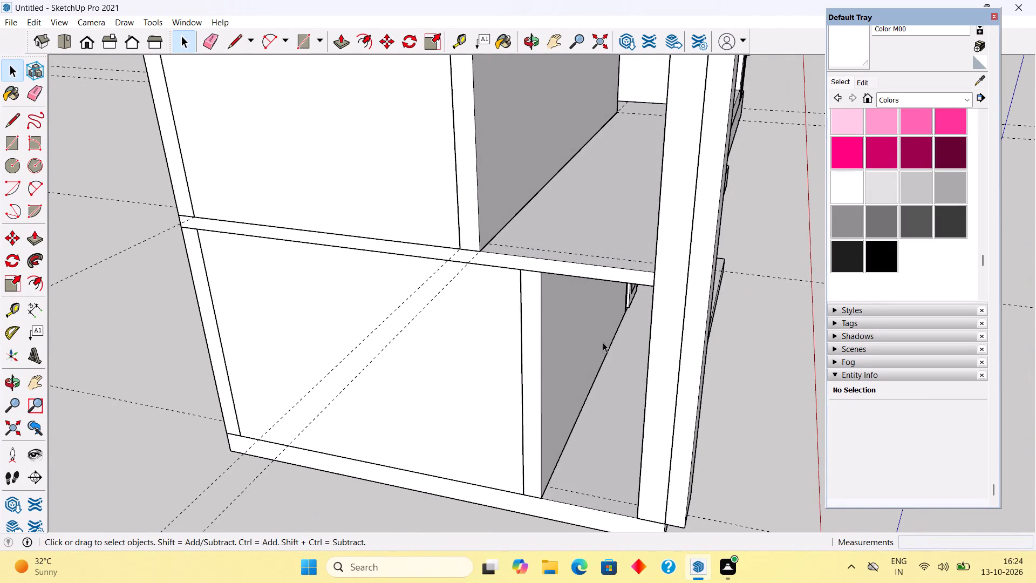
{"action": "scroll", "coordinate": [603, 330], "scroll_direction": "down", "scroll_amount": 5}
{"action": "scroll", "coordinate": [606, 488], "scroll_direction": "up", "scroll_amount": 6}
{"action": "scroll", "coordinate": [611, 423], "scroll_direction": "up", "scroll_amount": 3}
{"action": "middle_click_drag", "start_coordinate": [603, 406], "coordinate": [627, 456]}
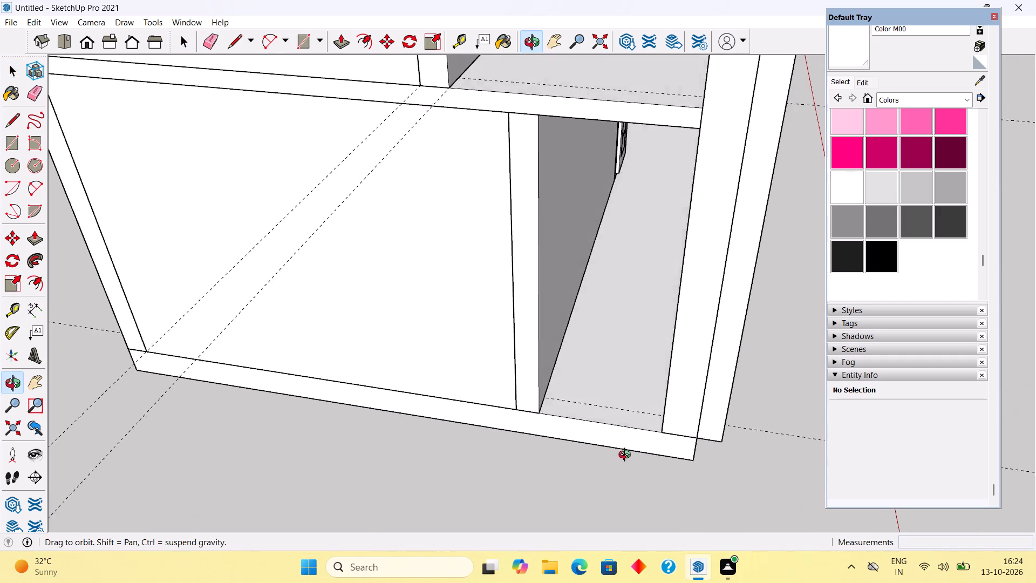
{"action": "middle_click_drag", "start_coordinate": [627, 456], "coordinate": [628, 459]}
{"action": "key", "text": "r"}
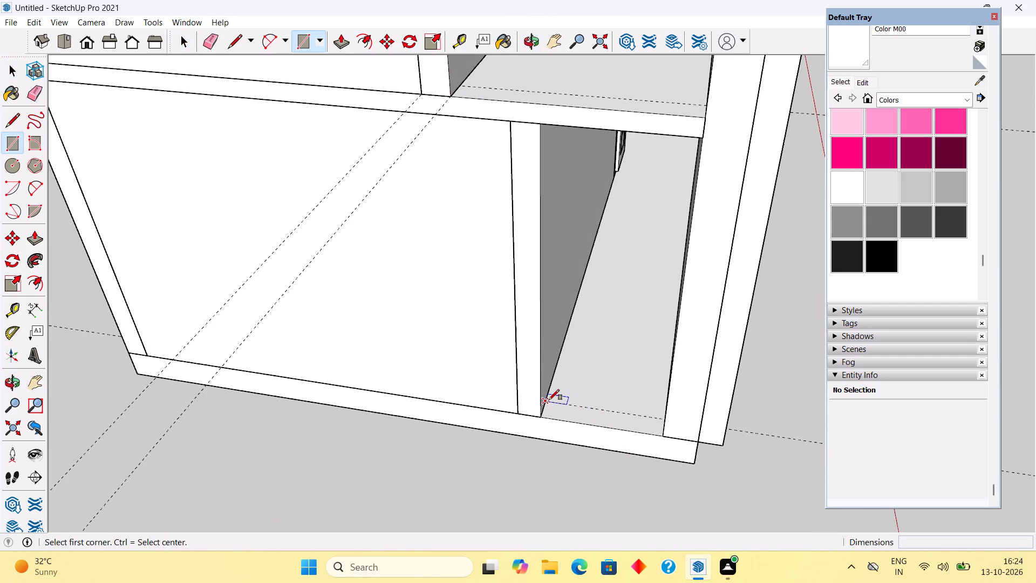
{"action": "left_click", "coordinate": [549, 400]}
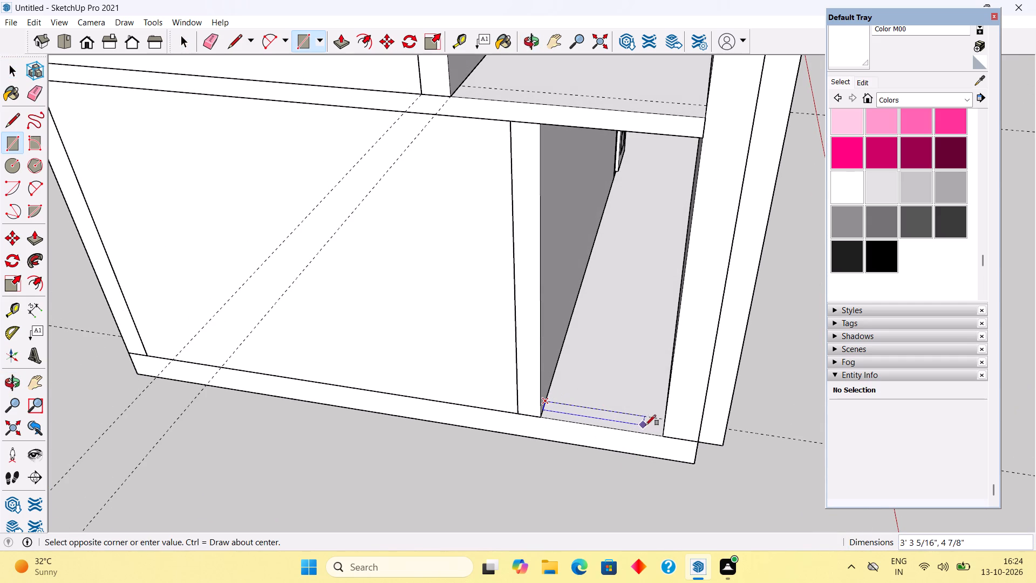
{"action": "left_click", "coordinate": [666, 435]}
{"action": "key", "text": "p"}
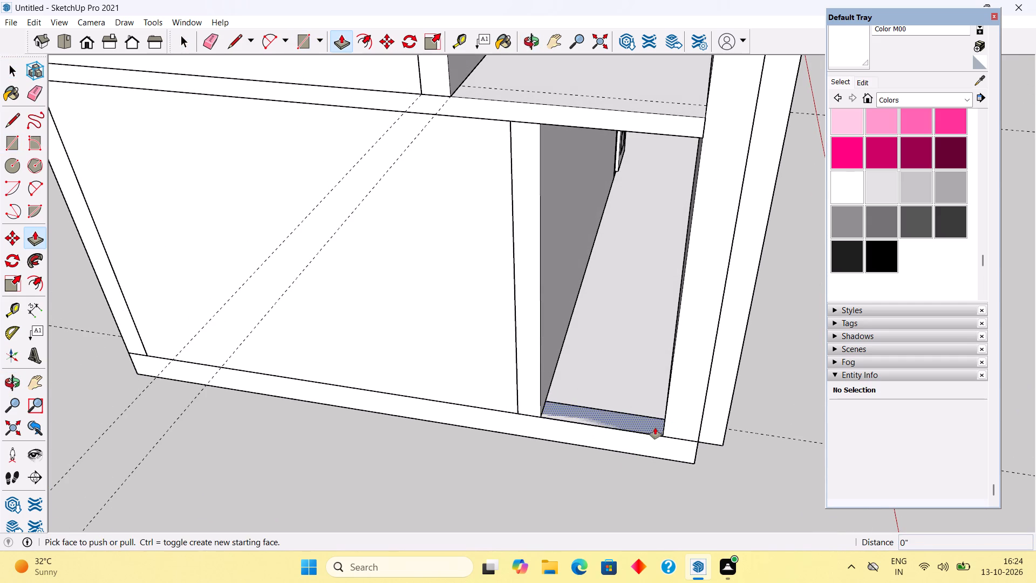
{"action": "left_click", "coordinate": [655, 428]}
{"action": "left_click", "coordinate": [623, 131]}
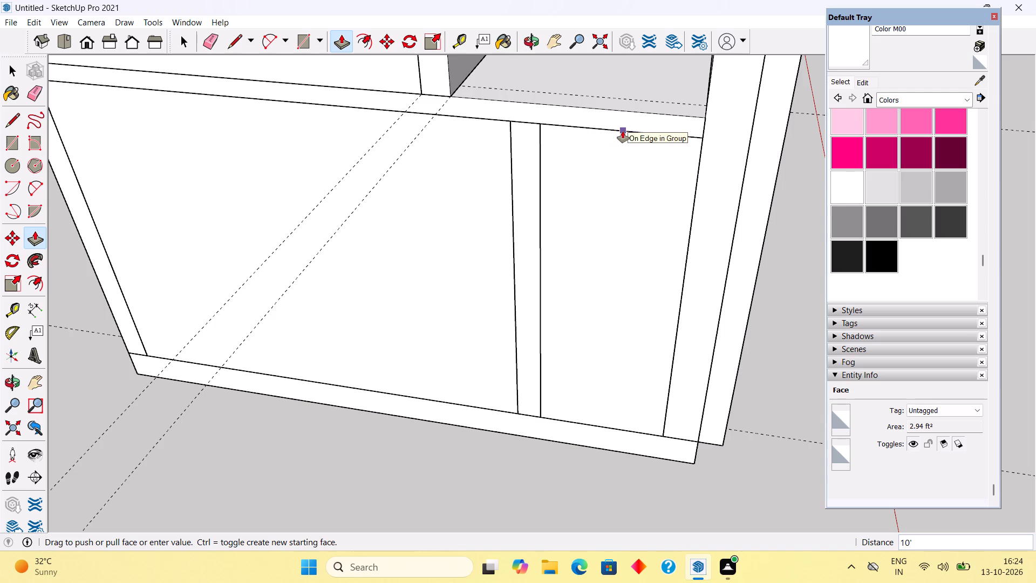
Make a group of the outer face and bounding edges of the new ground-floor gap wall.
{"action": "key", "text": "space"}
{"action": "triple_click", "coordinate": [631, 223]}
{"action": "right_click", "coordinate": [638, 218]}
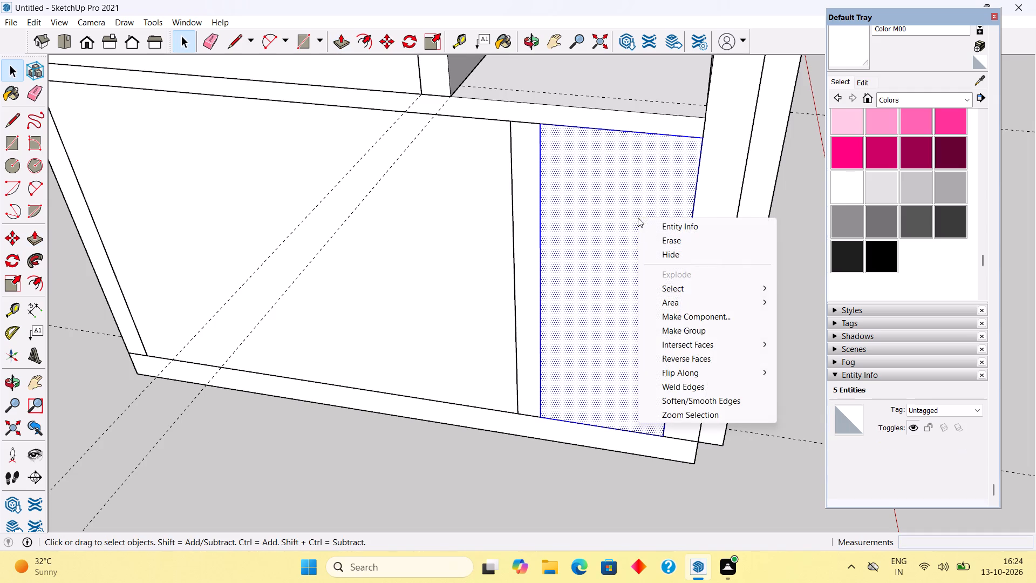
{"action": "left_click", "coordinate": [681, 333]}
Draw a 9" by 6' 2" rectangle across the upper-floor gap beside the front wall, and pull it up level with the adjacent end wall's top.
{"action": "scroll", "coordinate": [681, 333], "scroll_direction": "down", "scroll_amount": 8}
{"action": "middle_click_drag", "start_coordinate": [637, 259], "coordinate": [637, 309]}
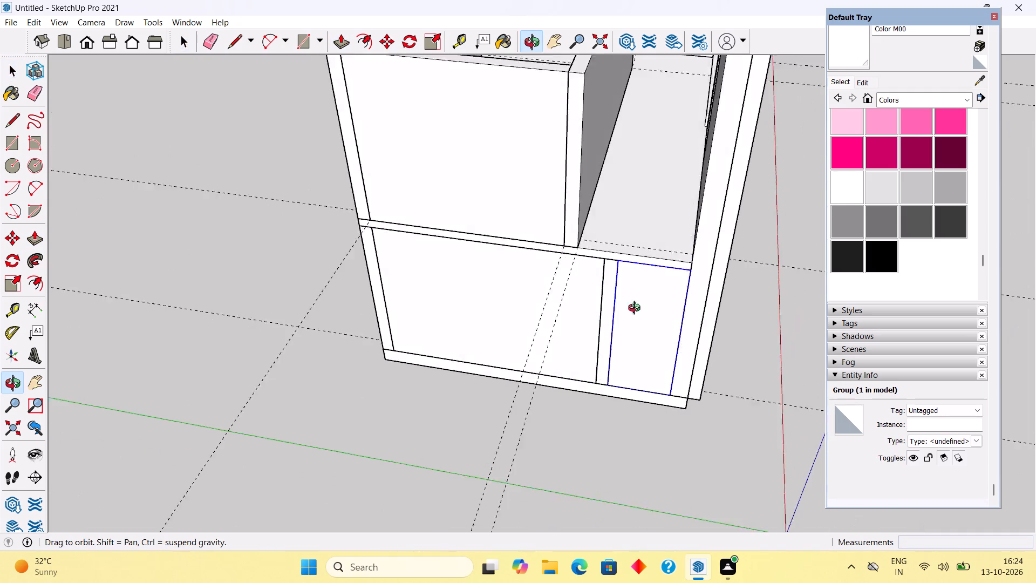
{"action": "middle_click_drag", "start_coordinate": [637, 309], "coordinate": [639, 360]}
{"action": "scroll", "coordinate": [665, 314], "scroll_direction": "up", "scroll_amount": 7}
{"action": "scroll", "coordinate": [731, 319], "scroll_direction": "up", "scroll_amount": 2}
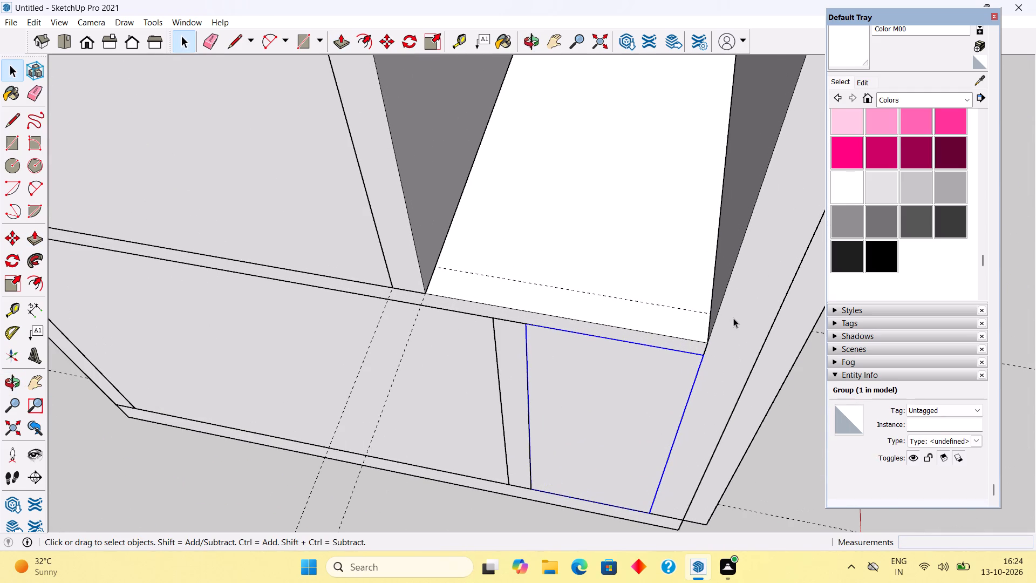
{"action": "key", "text": "r"}
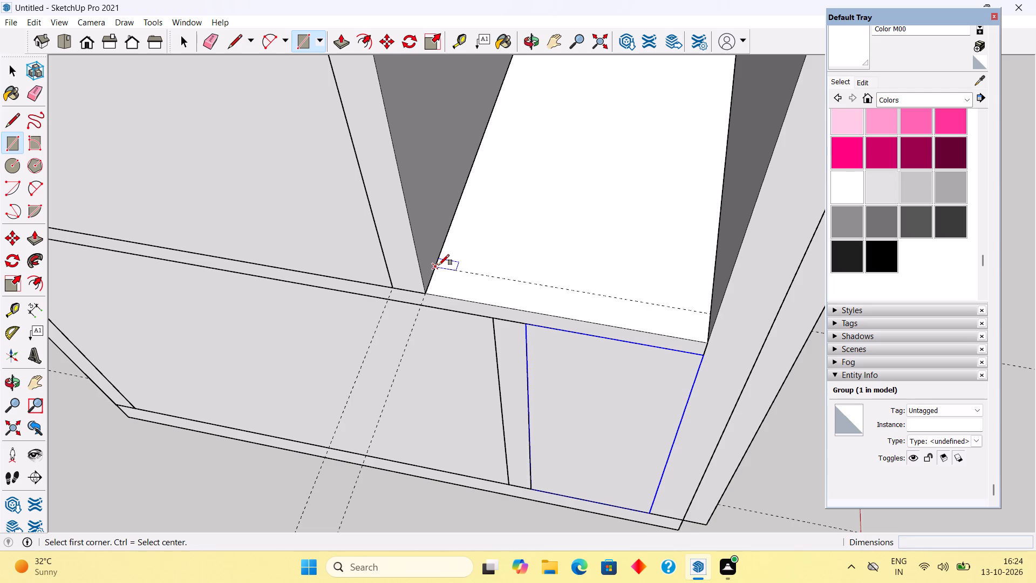
{"action": "left_click", "coordinate": [439, 265]}
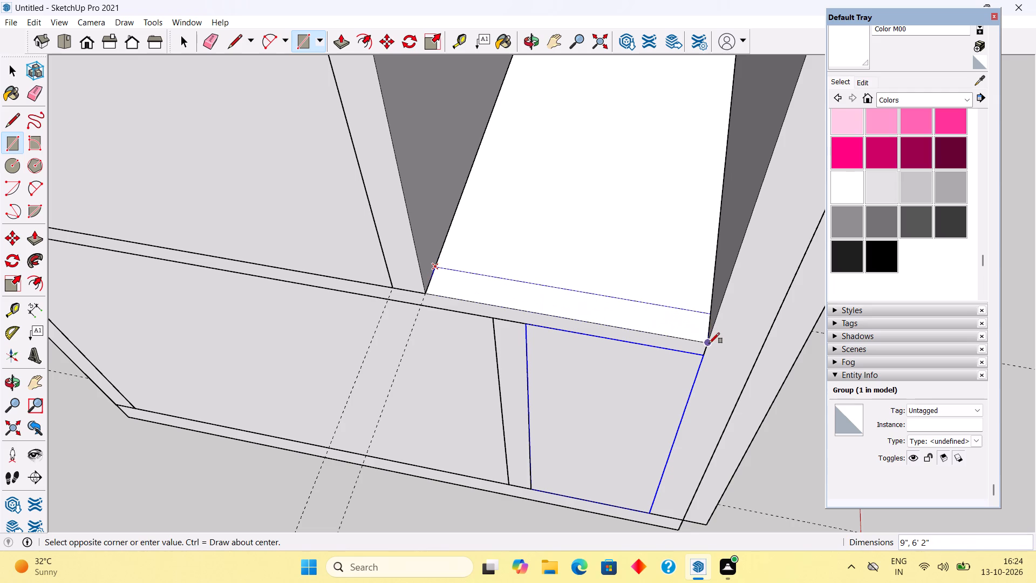
{"action": "left_click", "coordinate": [709, 343]}
{"action": "key", "text": "p"}
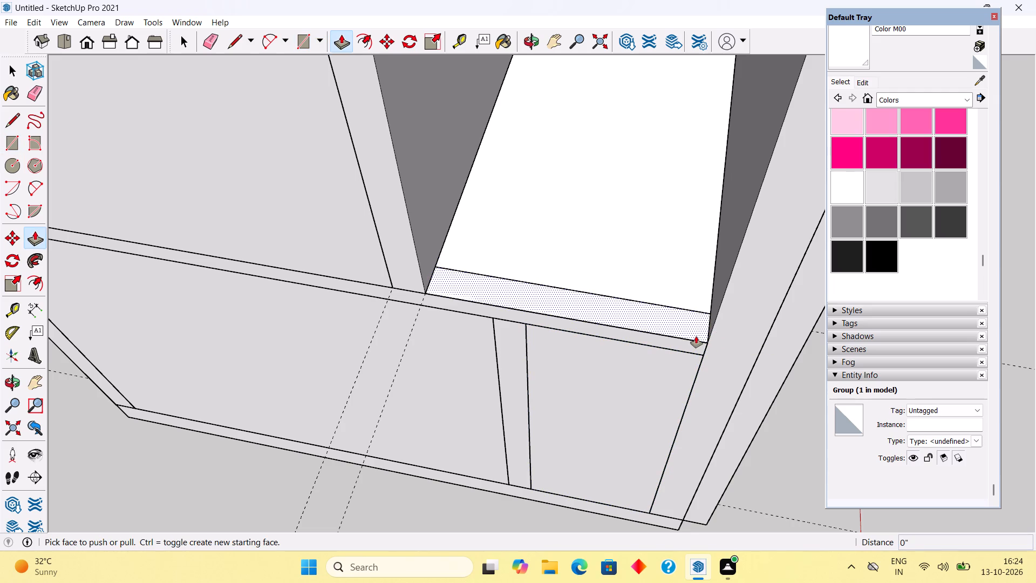
{"action": "left_click", "coordinate": [696, 336]}
{"action": "scroll", "coordinate": [689, 289], "scroll_direction": "down", "scroll_amount": 9}
{"action": "scroll", "coordinate": [679, 220], "scroll_direction": "down", "scroll_amount": 4}
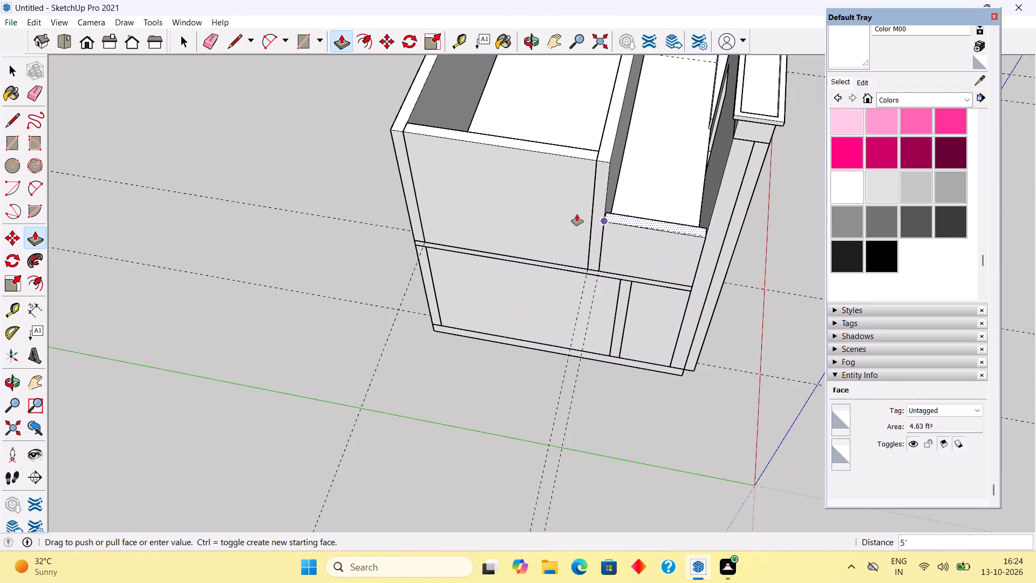
{"action": "left_click", "coordinate": [524, 152]}
Make a group of the whole new upper-floor gap wall.
{"action": "key", "text": "space"}
{"action": "triple_click", "coordinate": [629, 212]}
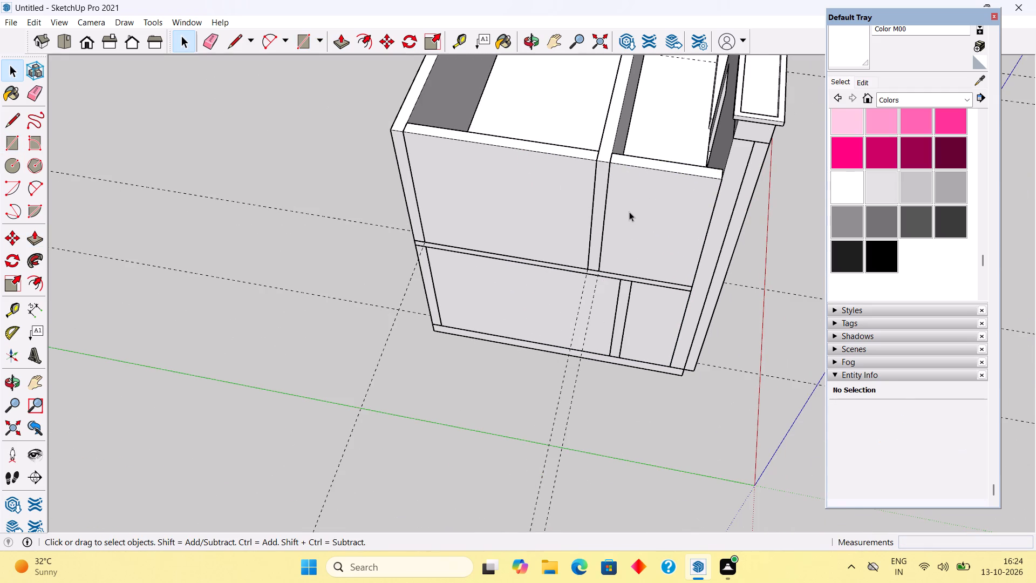
{"action": "right_click", "coordinate": [629, 212]}
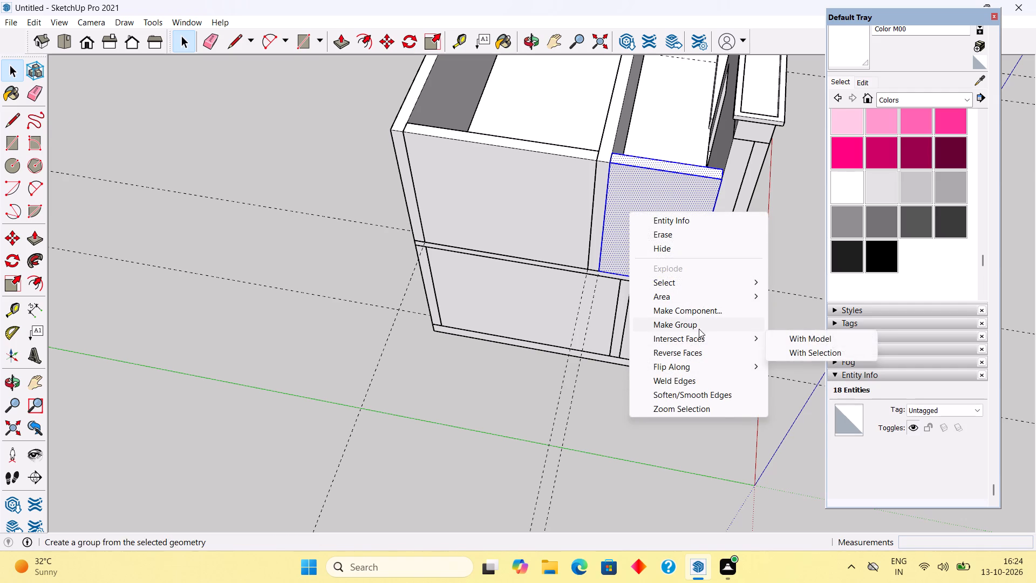
{"action": "left_click", "coordinate": [699, 329]}
{"action": "scroll", "coordinate": [699, 327], "scroll_direction": "down", "scroll_amount": 6}
{"action": "left_click", "coordinate": [506, 355]}
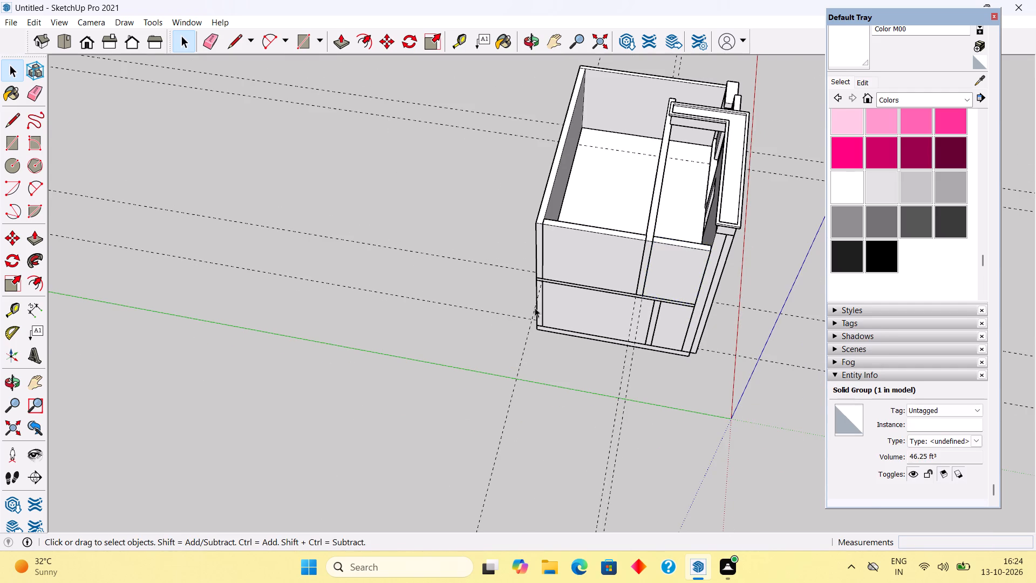
Draw a rectangle about 27' 2" by 18' 11" over the upper-floor wall tops, and pull it up 5" as a roof slab.
{"action": "middle_click_drag", "start_coordinate": [556, 308], "coordinate": [706, 329]}
{"action": "scroll", "coordinate": [706, 329], "scroll_direction": "down", "scroll_amount": 4}
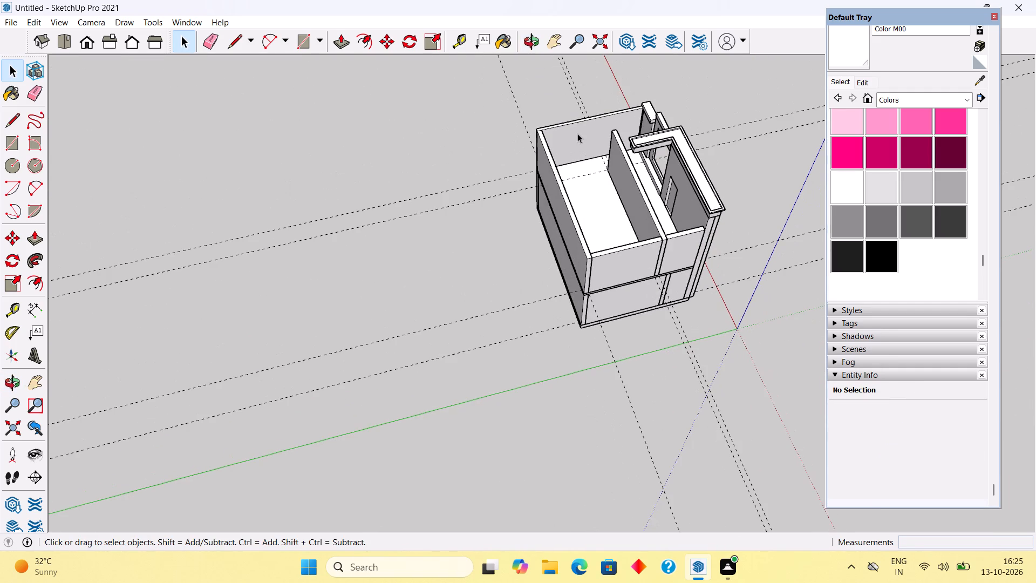
{"action": "key", "text": "r"}
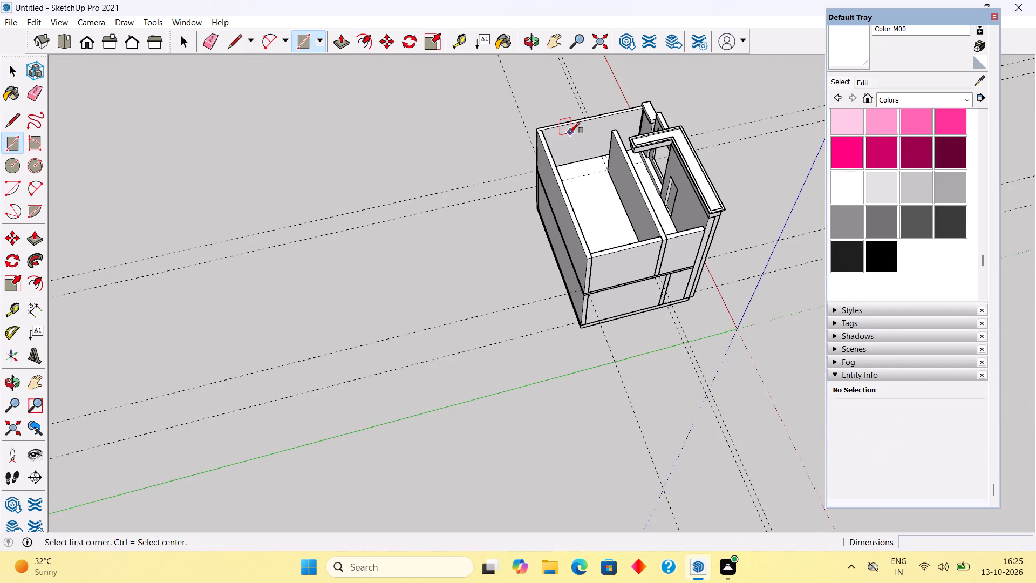
{"action": "scroll", "coordinate": [564, 133], "scroll_direction": "up", "scroll_amount": 3}
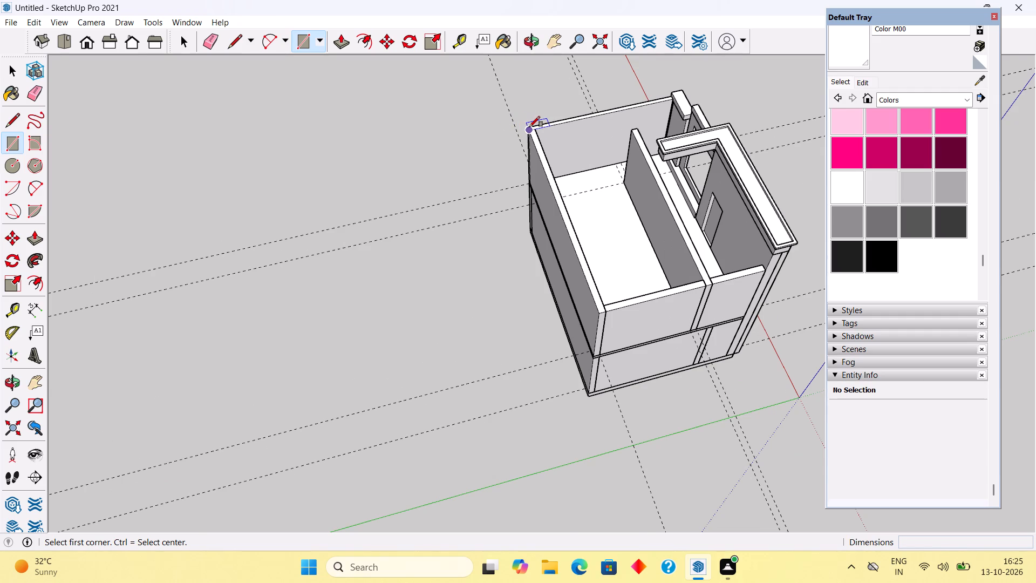
{"action": "scroll", "coordinate": [529, 127], "scroll_direction": "up", "scroll_amount": 10}
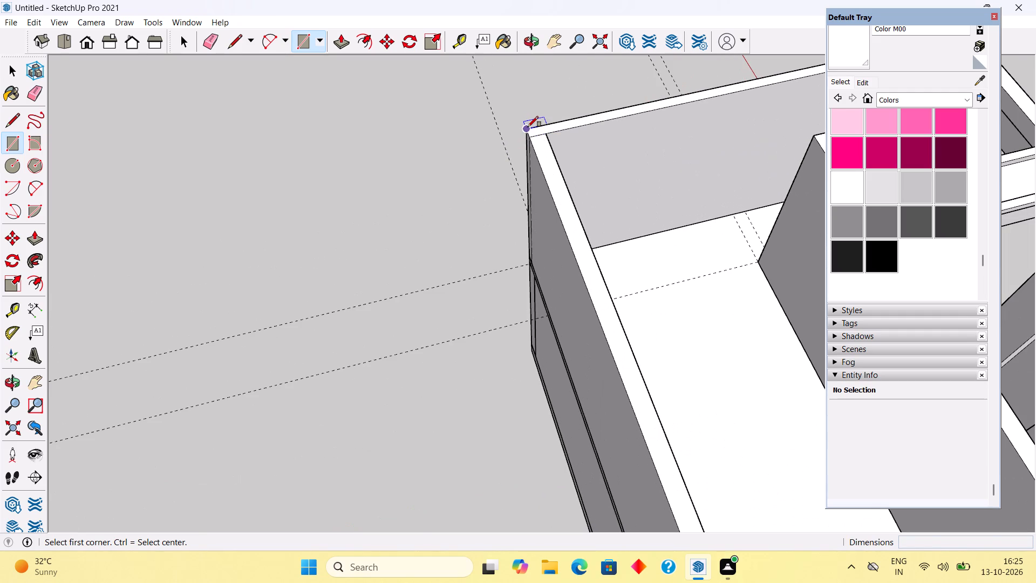
{"action": "left_click", "coordinate": [528, 127]}
{"action": "scroll", "coordinate": [594, 206], "scroll_direction": "down", "scroll_amount": 14}
{"action": "scroll", "coordinate": [757, 276], "scroll_direction": "up", "scroll_amount": 5}
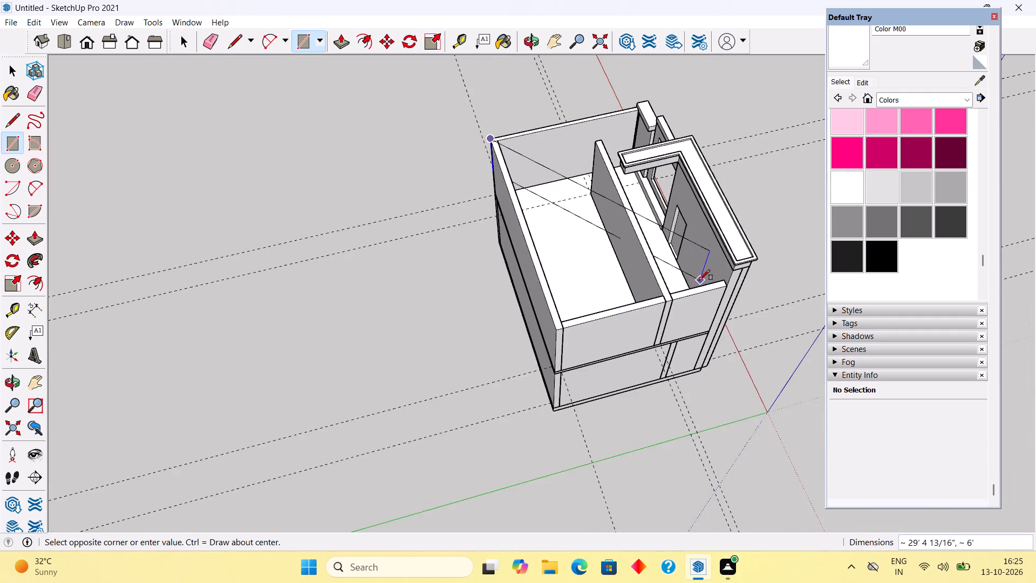
{"action": "scroll", "coordinate": [704, 281], "scroll_direction": "up", "scroll_amount": 5}
{"action": "left_click", "coordinate": [742, 287]}
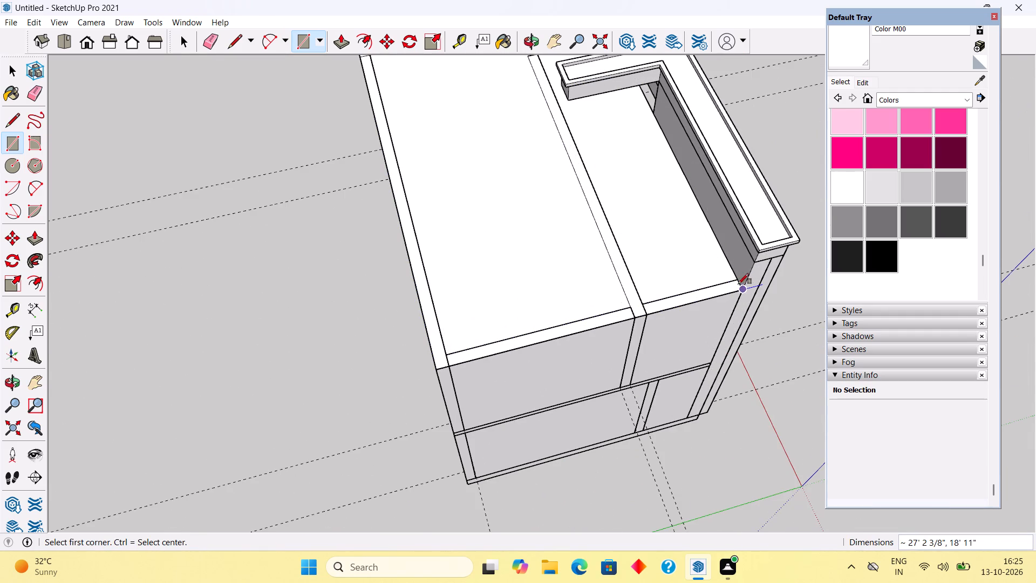
{"action": "key", "text": "p"}
{"action": "left_click", "coordinate": [706, 273]}
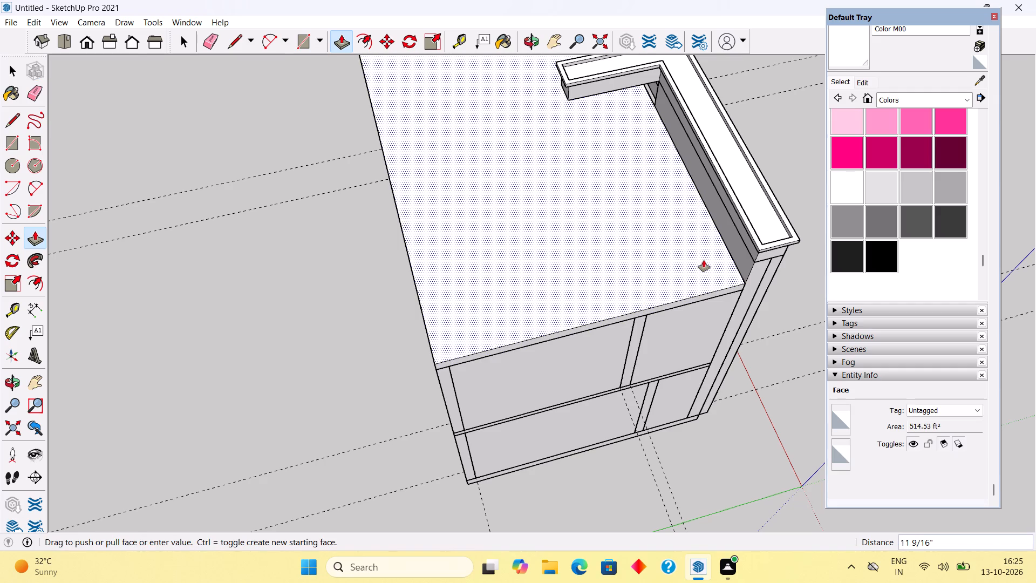
{"action": "type", "text": "5\""}
{"action": "key", "text": "Return"}
{"action": "key", "text": "space"}
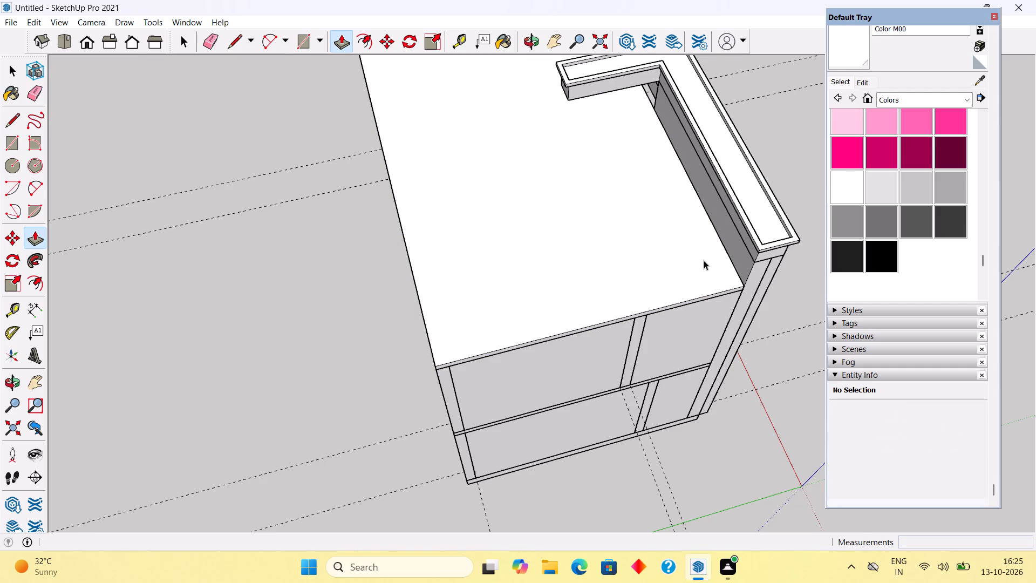
Make a group of the whole new roof slab.
{"action": "triple_click", "coordinate": [703, 275]}
{"action": "right_click", "coordinate": [703, 275]}
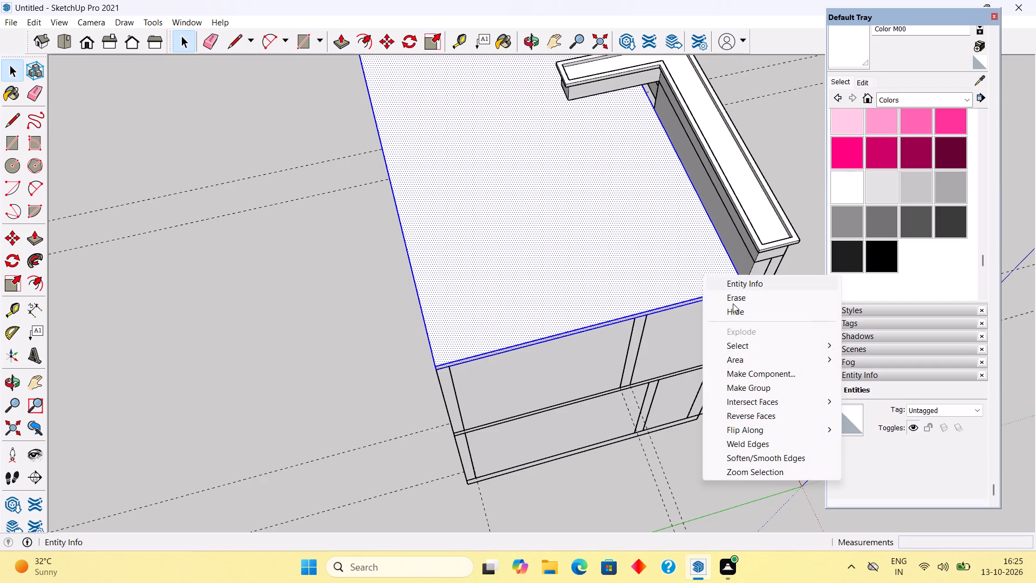
{"action": "left_click", "coordinate": [752, 383]}
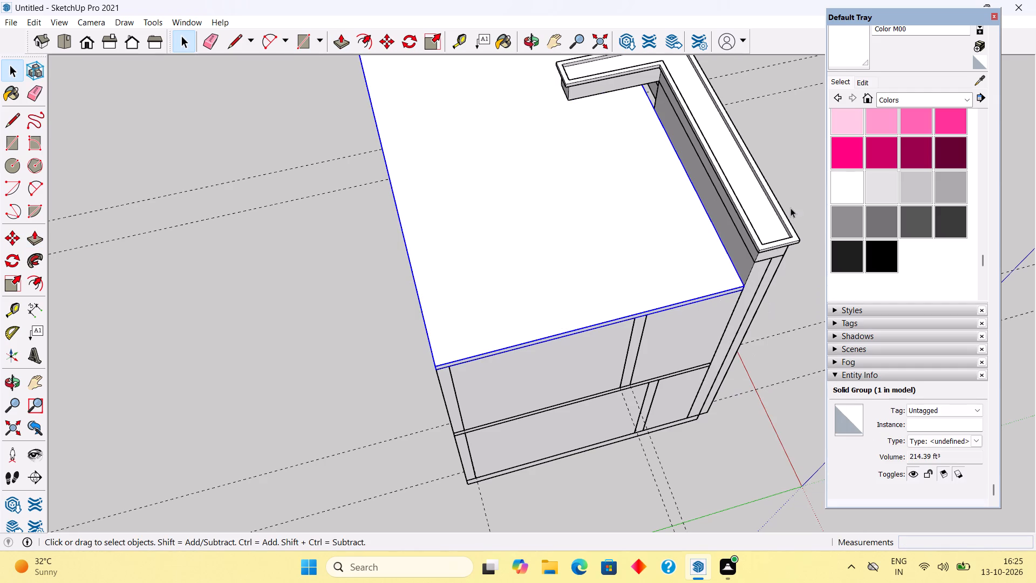
{"action": "left_click", "coordinate": [790, 201]}
Examine the front elevation from several angles, from the roof parapet down to the ground-floor entrance and plinth.
{"action": "middle_click_drag", "start_coordinate": [746, 275], "coordinate": [304, 200]}
{"action": "middle_click_drag", "start_coordinate": [459, 252], "coordinate": [389, 168]}
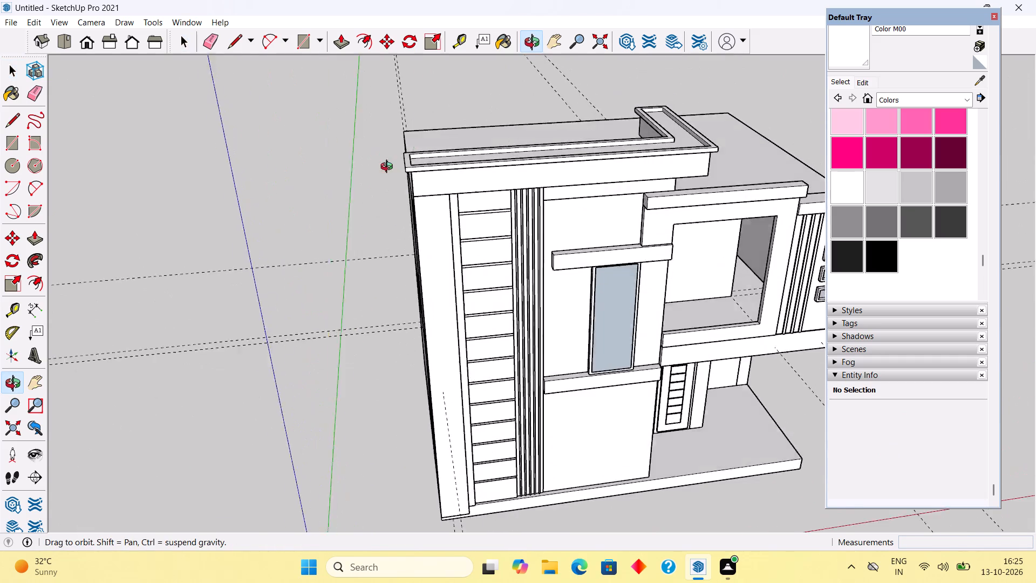
{"action": "middle_click_drag", "start_coordinate": [389, 168], "coordinate": [311, 128]}
{"action": "middle_click_drag", "start_coordinate": [576, 199], "coordinate": [547, 96]}
{"action": "middle_click_drag", "start_coordinate": [581, 181], "coordinate": [604, 179]}
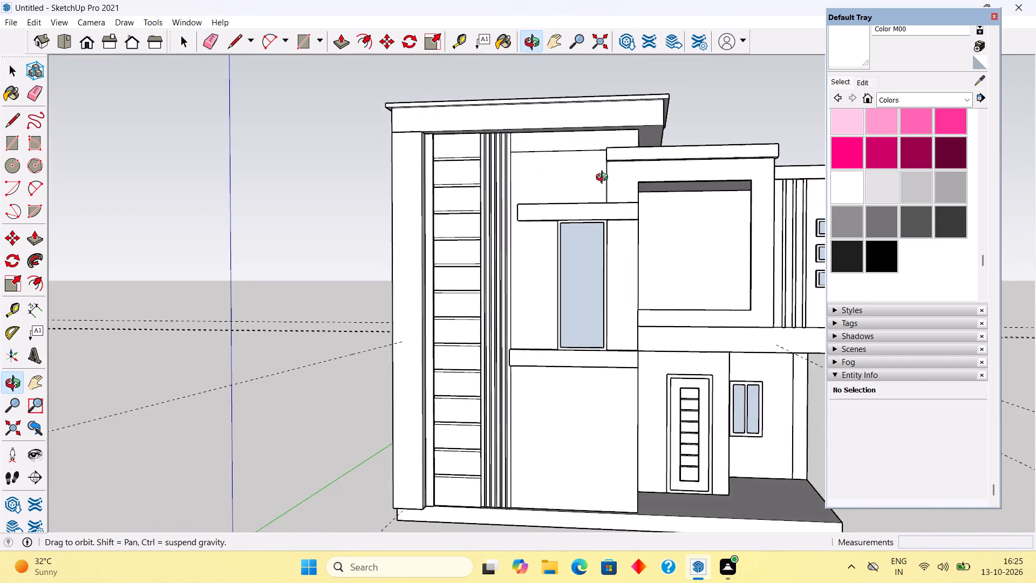
{"action": "middle_click_drag", "start_coordinate": [604, 179], "coordinate": [736, 286]}
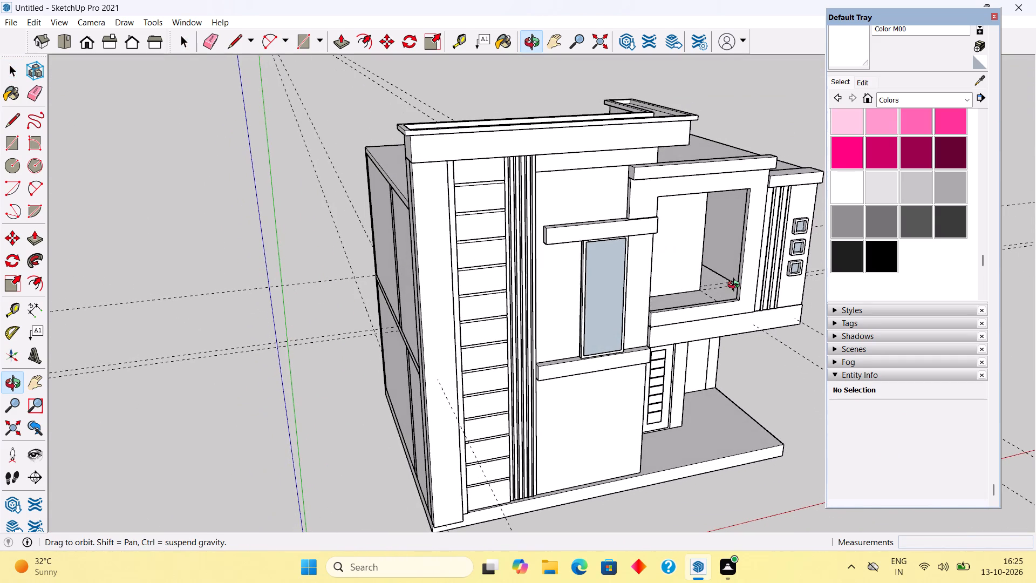
{"action": "middle_click_drag", "start_coordinate": [736, 286], "coordinate": [583, 232]}
{"action": "scroll", "coordinate": [583, 232], "scroll_direction": "down", "scroll_amount": 3}
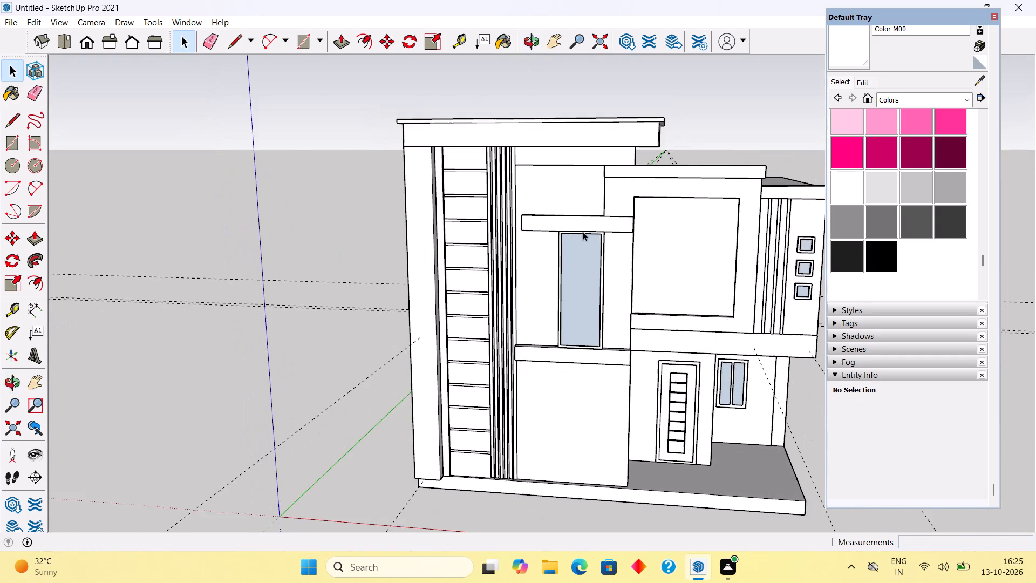
{"action": "scroll", "coordinate": [688, 446], "scroll_direction": "up", "scroll_amount": 4}
{"action": "middle_click_drag", "start_coordinate": [727, 500], "coordinate": [793, 467]}
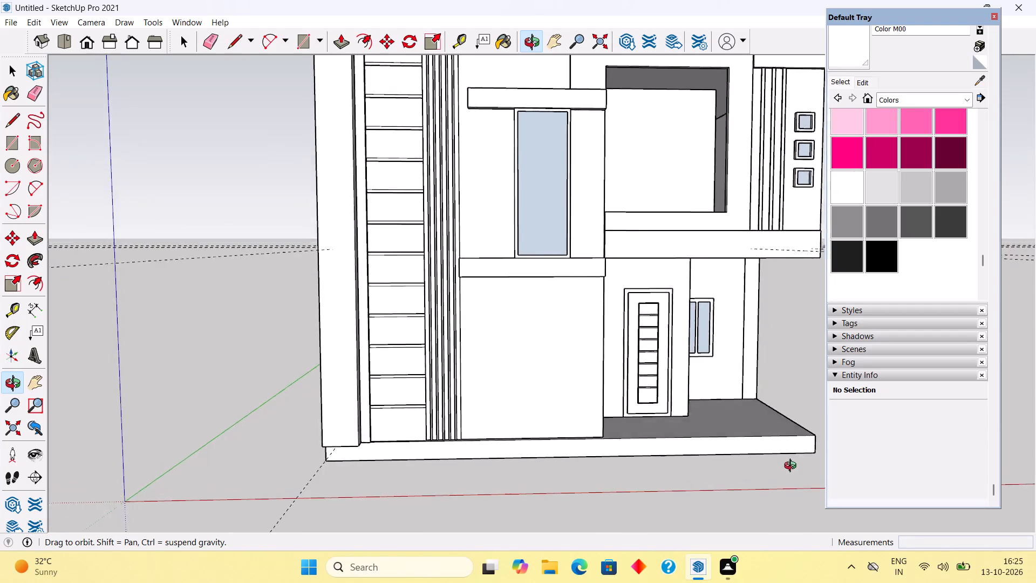
{"action": "middle_click_drag", "start_coordinate": [793, 467], "coordinate": [700, 474]}
{"action": "scroll", "coordinate": [700, 474], "scroll_direction": "down", "scroll_amount": 3}
{"action": "middle_click_drag", "start_coordinate": [547, 449], "coordinate": [649, 457]}
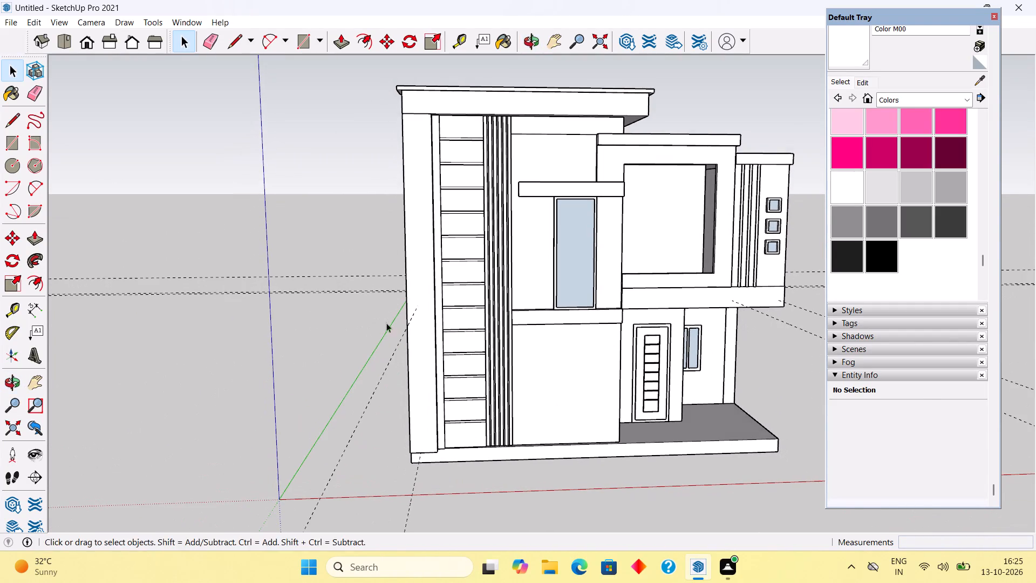
{"action": "middle_click_drag", "start_coordinate": [366, 321], "coordinate": [281, 374]}
{"action": "middle_click_drag", "start_coordinate": [677, 438], "coordinate": [732, 344]}
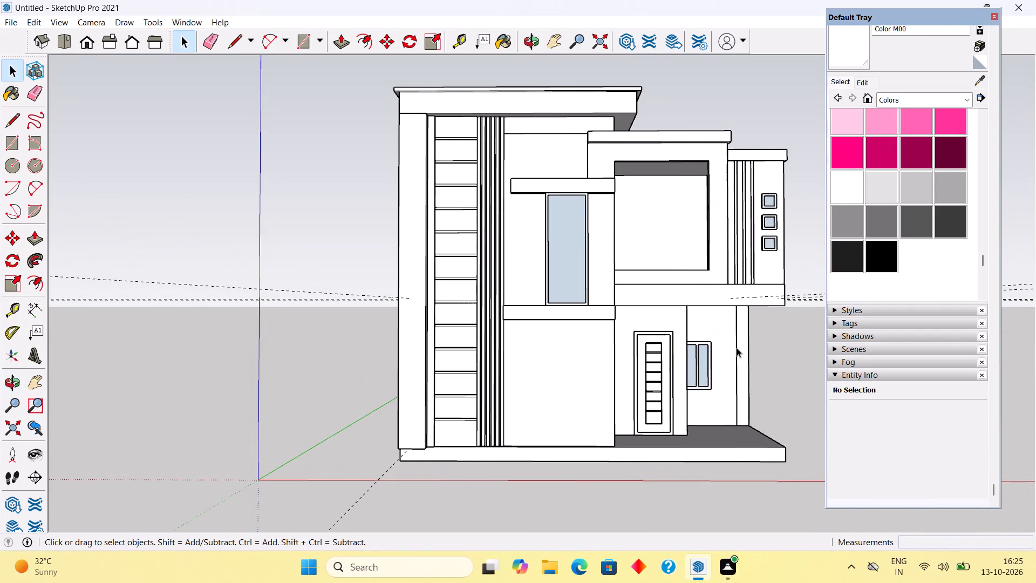
{"action": "middle_click_drag", "start_coordinate": [737, 348], "coordinate": [724, 351]}
{"action": "scroll", "coordinate": [724, 351], "scroll_direction": "down", "scroll_amount": 3}
{"action": "scroll", "coordinate": [780, 220], "scroll_direction": "up", "scroll_amount": 4}
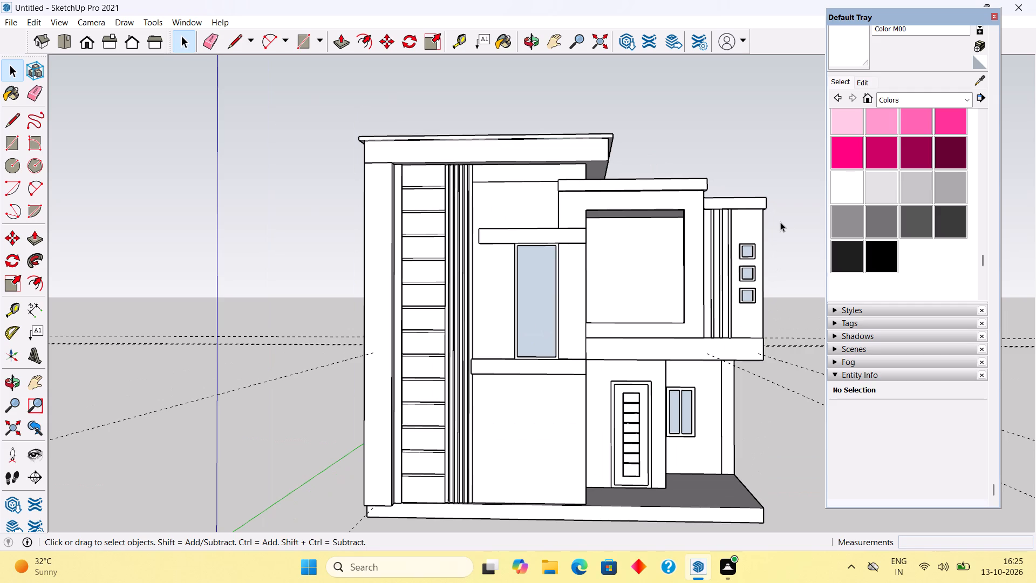
Examine the large upper-floor front opening and select the wall group behind it to check it.
{"action": "scroll", "coordinate": [500, 320], "scroll_direction": "up", "scroll_amount": 3}
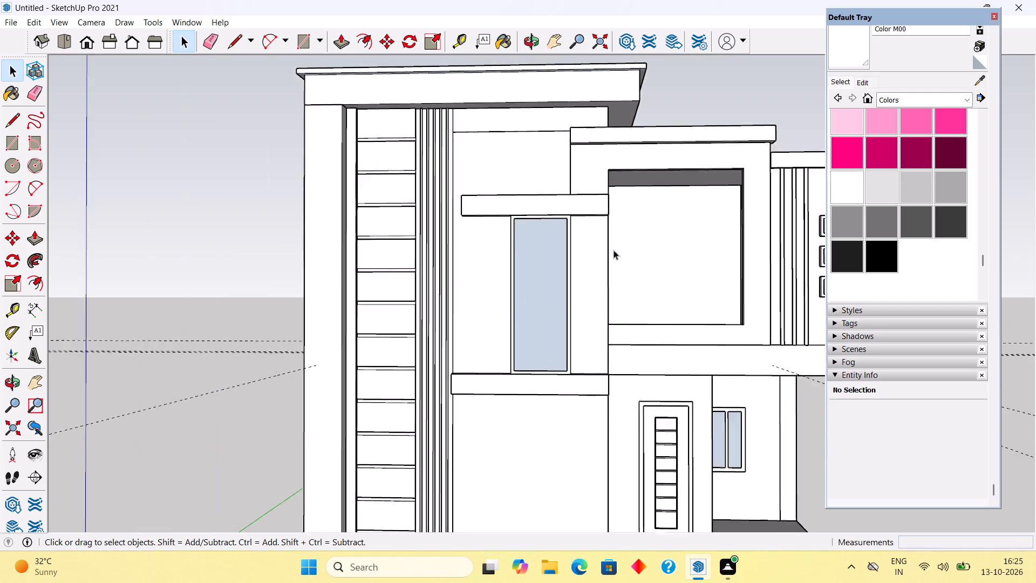
{"action": "scroll", "coordinate": [614, 250], "scroll_direction": "up", "scroll_amount": 6}
{"action": "middle_click_drag", "start_coordinate": [642, 250], "coordinate": [602, 322]}
{"action": "middle_click_drag", "start_coordinate": [588, 274], "coordinate": [574, 209]}
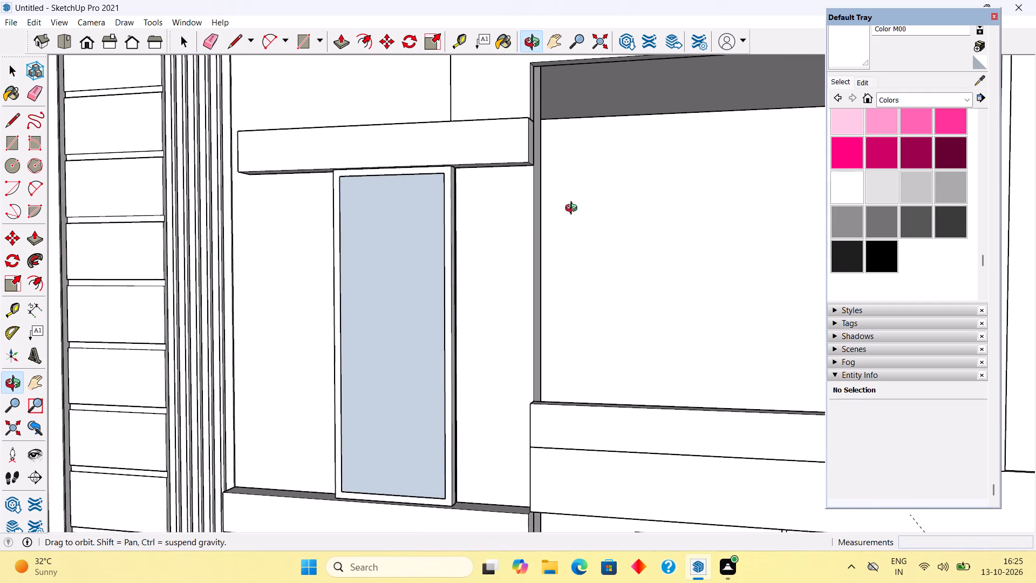
{"action": "middle_click_drag", "start_coordinate": [574, 209], "coordinate": [570, 209]}
{"action": "scroll", "coordinate": [578, 214], "scroll_direction": "up", "scroll_amount": 1}
{"action": "left_click", "coordinate": [616, 226]}
{"action": "right_click", "coordinate": [616, 226]}
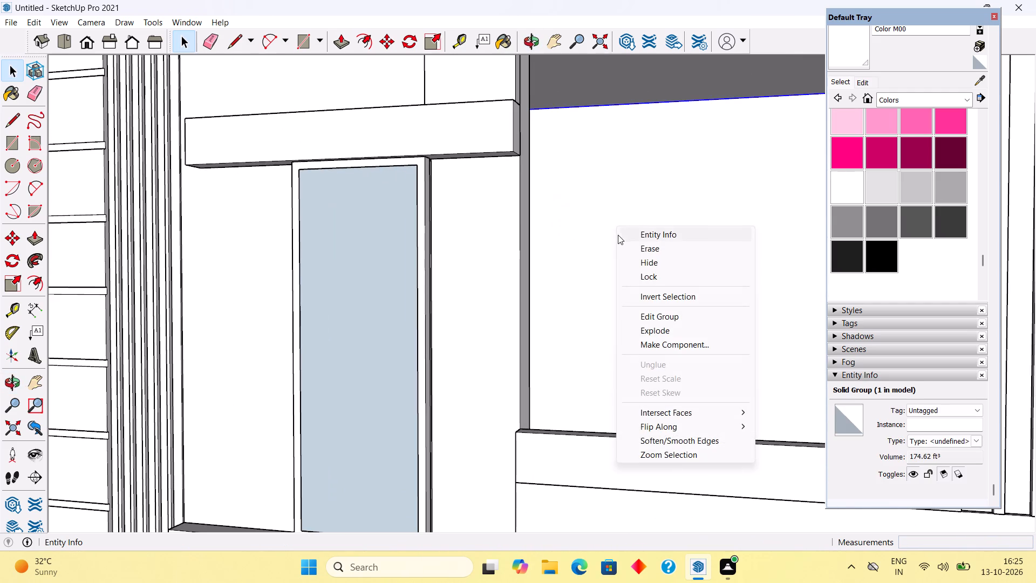
{"action": "scroll", "coordinate": [616, 241], "scroll_direction": "down", "scroll_amount": 1}
{"action": "left_click", "coordinate": [576, 242]}
{"action": "scroll", "coordinate": [575, 242], "scroll_direction": "down", "scroll_amount": 10}
{"action": "middle_click_drag", "start_coordinate": [621, 255], "coordinate": [683, 269]}
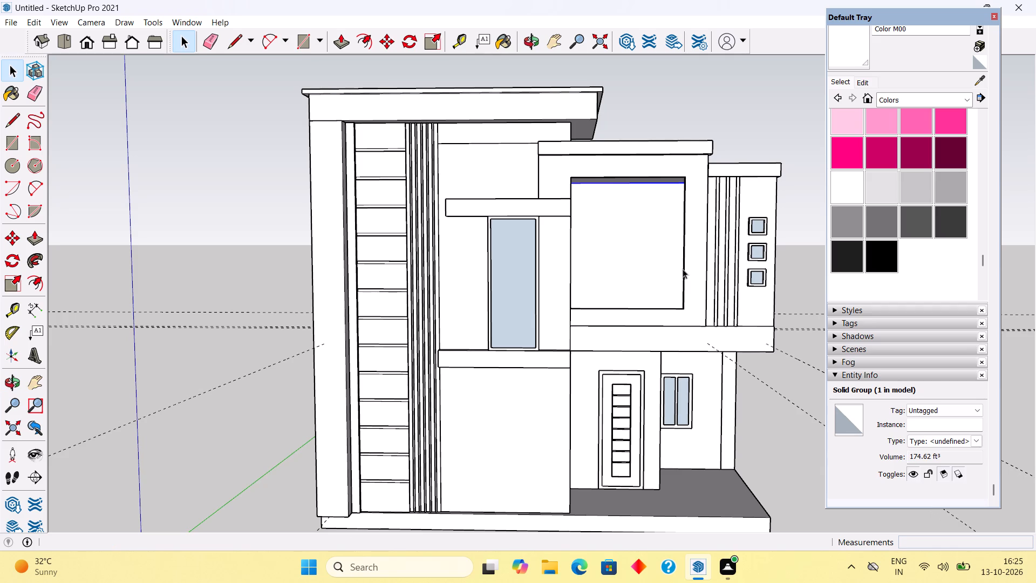
Draw a rectangle about 2' 6" by 7' 9" in the upper-floor front opening, from its top corner nearest the vertical strips to its sill.
{"action": "scroll", "coordinate": [690, 268], "scroll_direction": "up", "scroll_amount": 2}
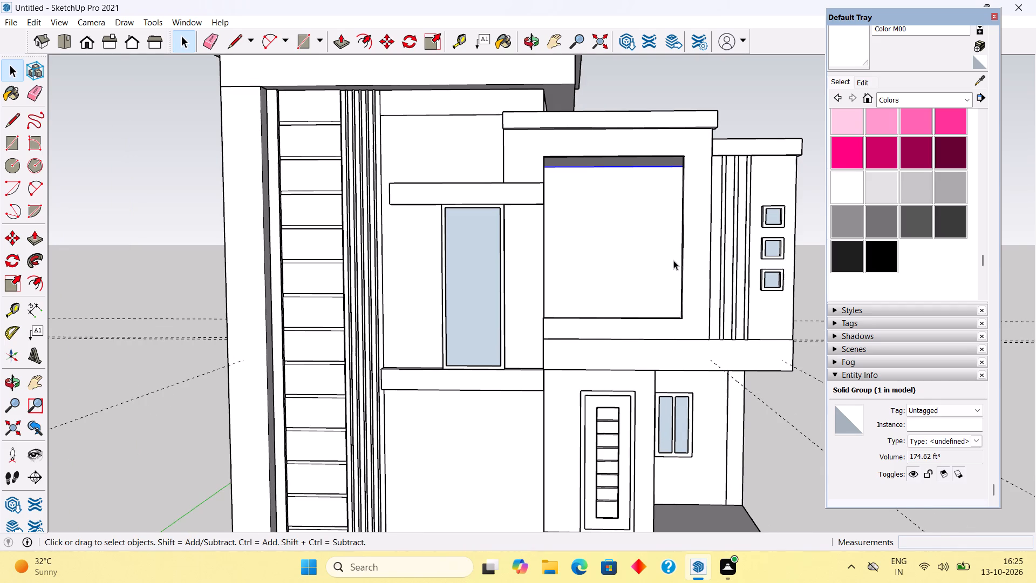
{"action": "scroll", "coordinate": [664, 260], "scroll_direction": "up", "scroll_amount": 1}
{"action": "middle_click_drag", "start_coordinate": [672, 260], "coordinate": [694, 288]}
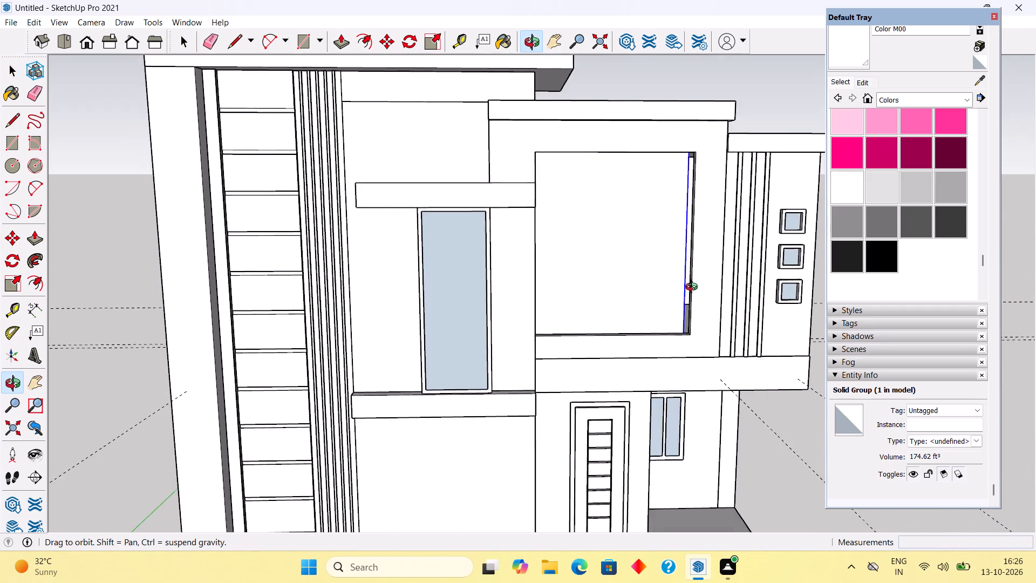
{"action": "middle_click_drag", "start_coordinate": [694, 288], "coordinate": [672, 291]}
{"action": "scroll", "coordinate": [673, 291], "scroll_direction": "up", "scroll_amount": 2}
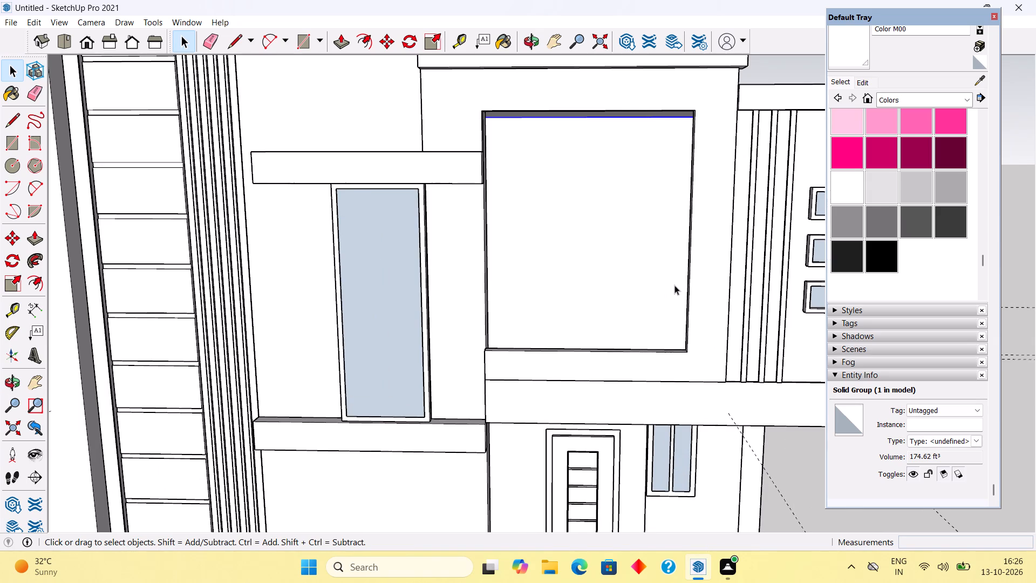
{"action": "scroll", "coordinate": [674, 285], "scroll_direction": "down", "scroll_amount": 2}
{"action": "middle_click_drag", "start_coordinate": [612, 171], "coordinate": [614, 110]}
{"action": "scroll", "coordinate": [648, 140], "scroll_direction": "up", "scroll_amount": 2}
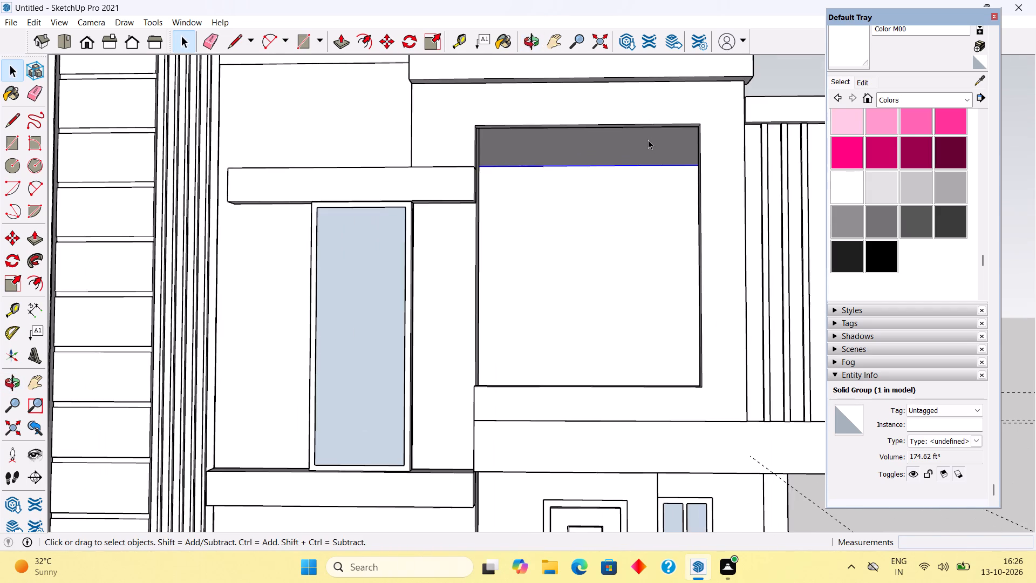
{"action": "scroll", "coordinate": [648, 140], "scroll_direction": "up", "scroll_amount": 1}
{"action": "middle_click_drag", "start_coordinate": [651, 140], "coordinate": [687, 134]}
{"action": "key", "text": "r"}
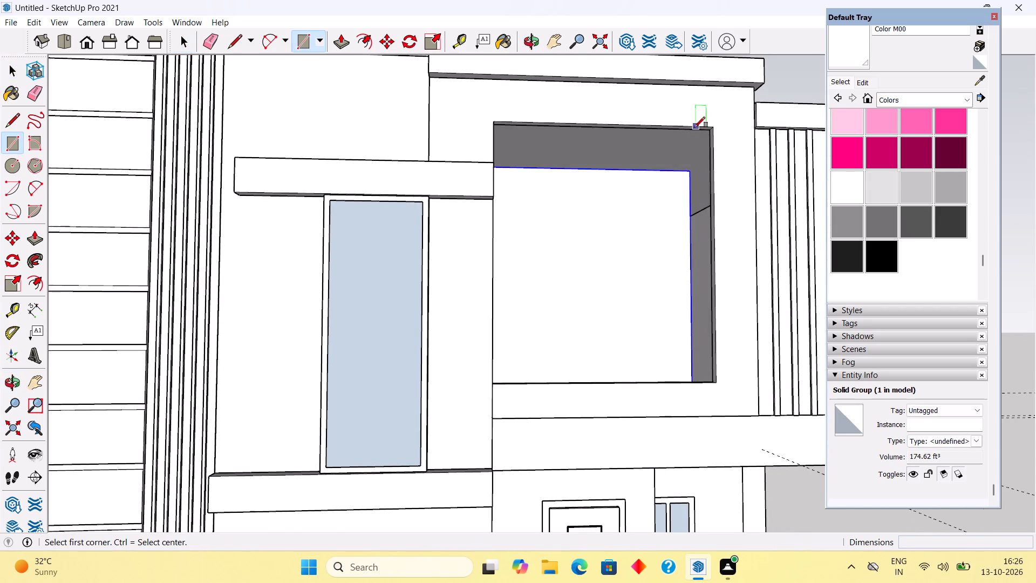
{"action": "left_click", "coordinate": [713, 125]}
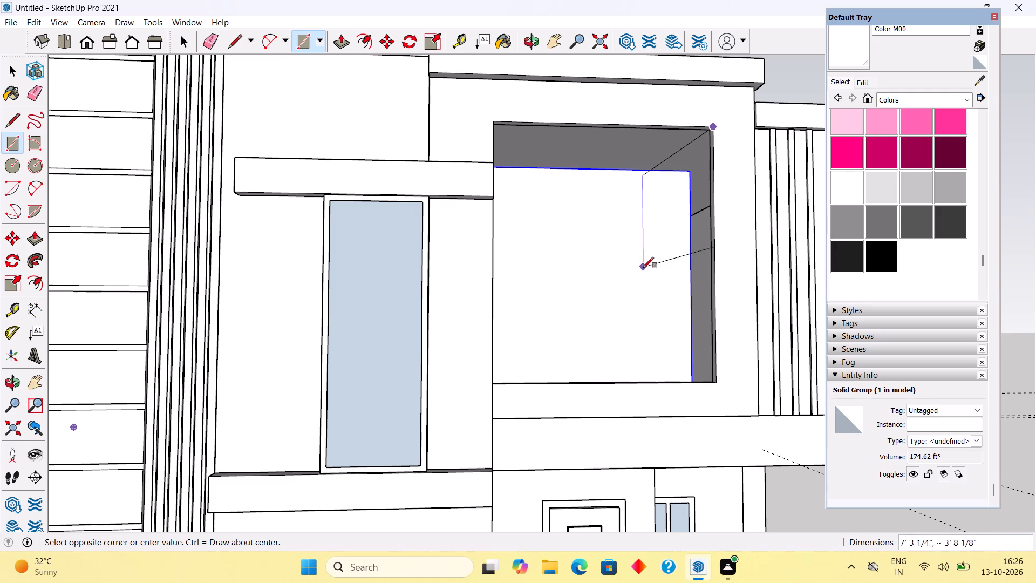
{"action": "left_click", "coordinate": [633, 382]}
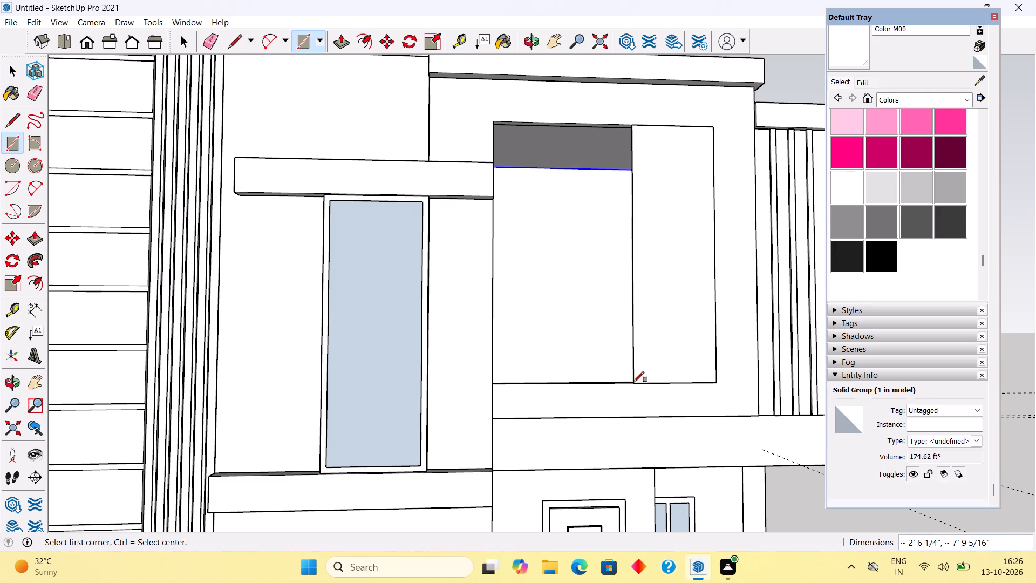
{"action": "key", "text": "space"}
Examine the new rectangular panel in the upper-floor front opening from both sides and close up at the sill.
{"action": "scroll", "coordinate": [690, 314], "scroll_direction": "down", "scroll_amount": 5}
{"action": "middle_click_drag", "start_coordinate": [678, 300], "coordinate": [666, 384]}
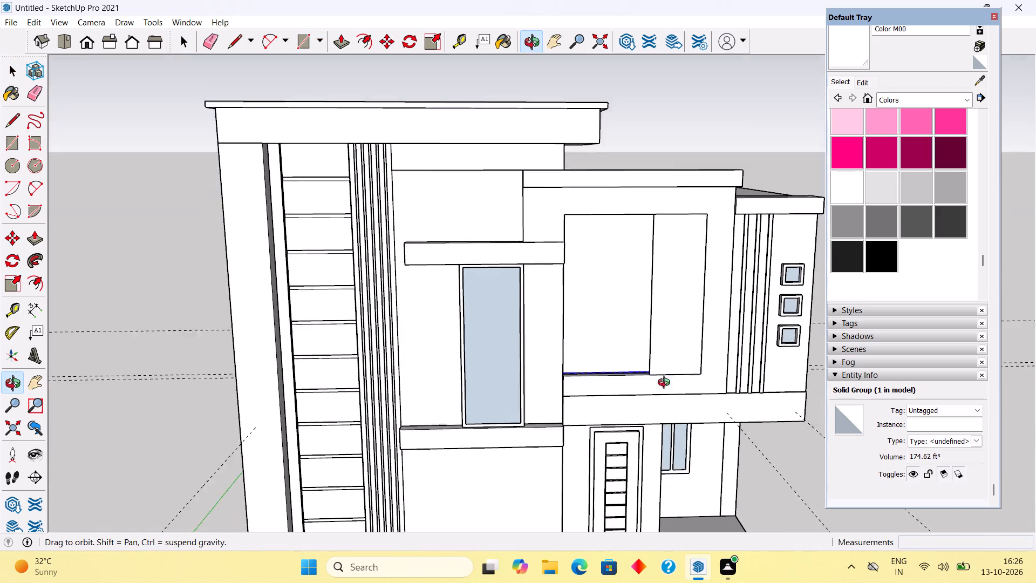
{"action": "middle_click_drag", "start_coordinate": [666, 384], "coordinate": [667, 396]}
{"action": "scroll", "coordinate": [701, 323], "scroll_direction": "up", "scroll_amount": 5}
{"action": "middle_click_drag", "start_coordinate": [653, 354], "coordinate": [742, 387]}
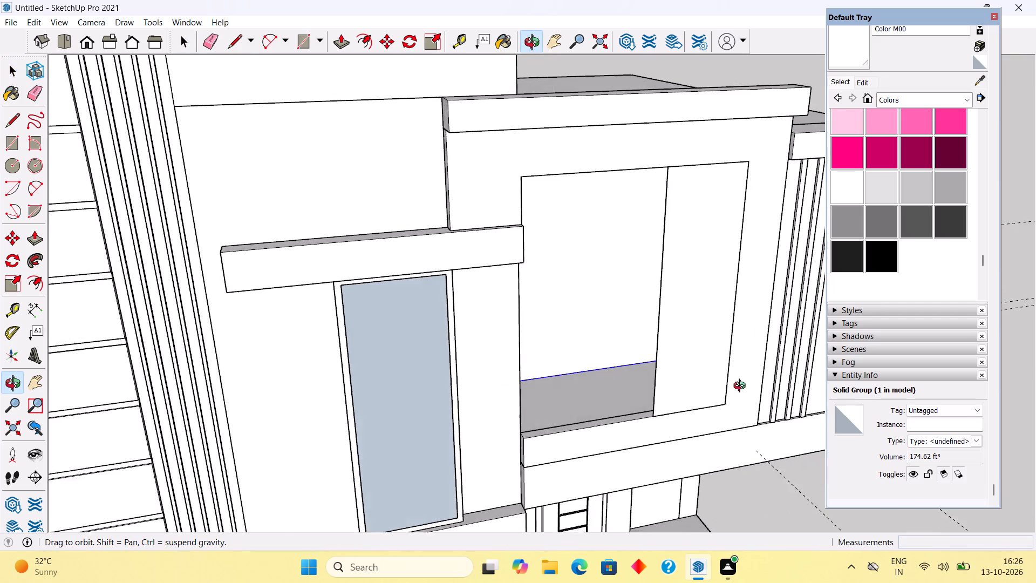
{"action": "middle_click_drag", "start_coordinate": [742, 387], "coordinate": [925, 377]}
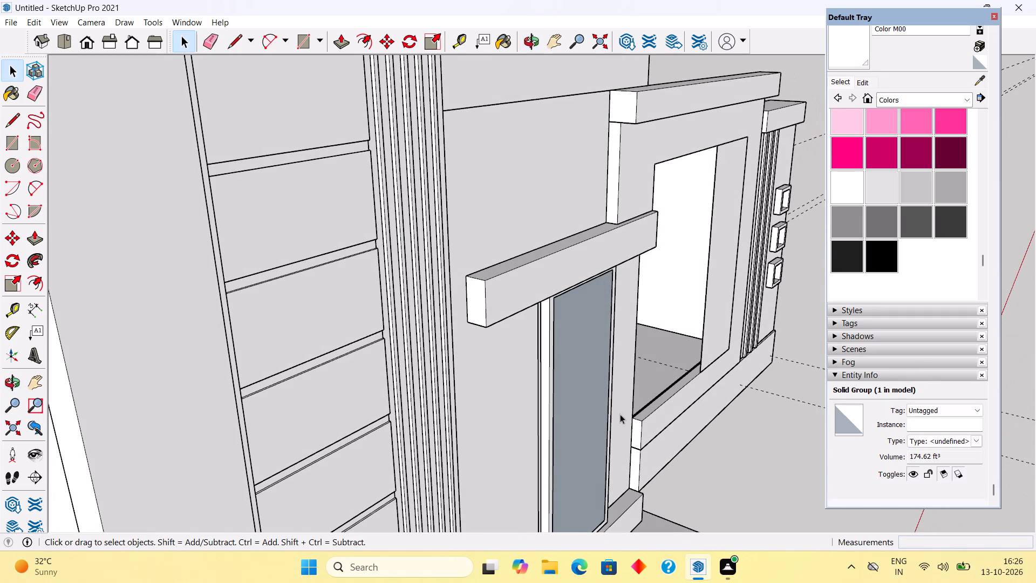
{"action": "middle_click_drag", "start_coordinate": [620, 414], "coordinate": [645, 419]}
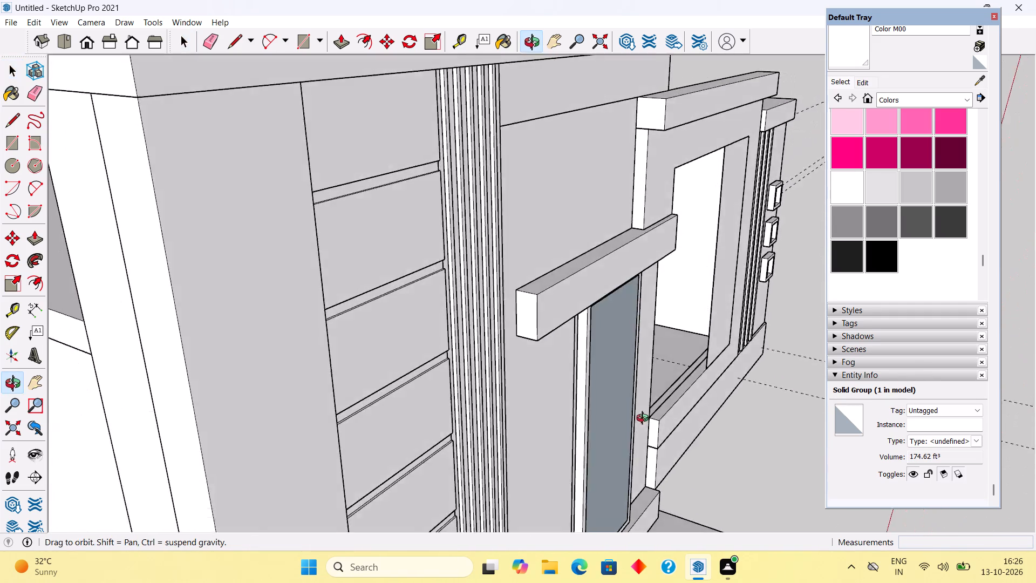
{"action": "middle_click_drag", "start_coordinate": [645, 419], "coordinate": [44, 382]}
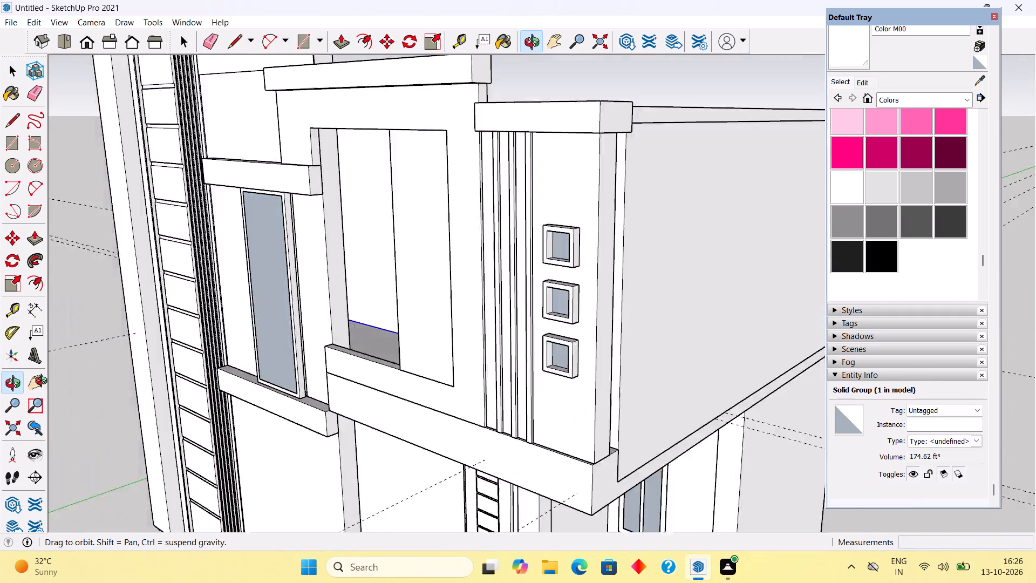
{"action": "middle_click_drag", "start_coordinate": [44, 382], "coordinate": [373, 403]}
{"action": "scroll", "coordinate": [526, 340], "scroll_direction": "up", "scroll_amount": 5}
{"action": "middle_click_drag", "start_coordinate": [566, 357], "coordinate": [567, 363]}
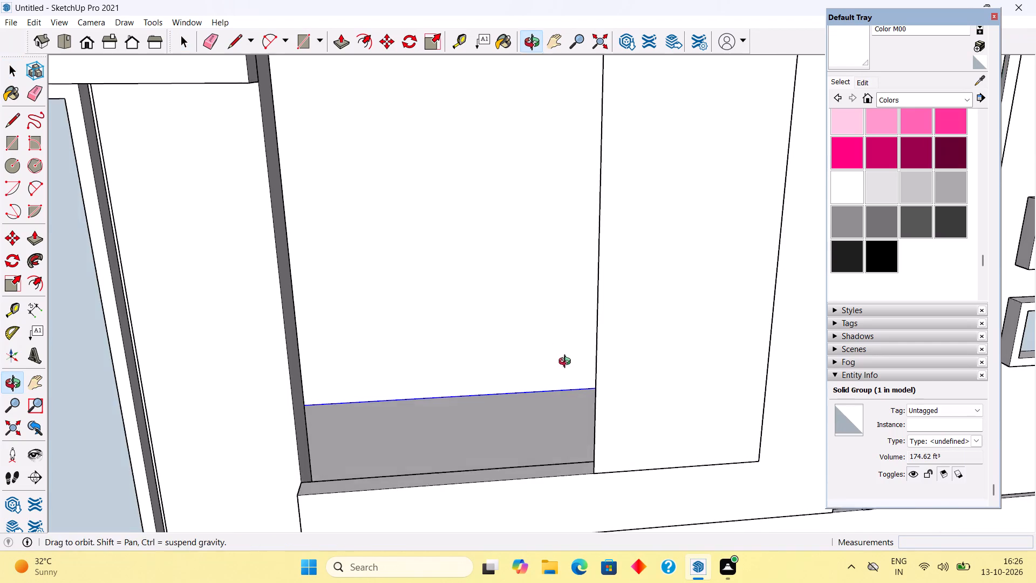
Push/Pull the rectangular panel in the upper-floor front opening to a thickness of 2".
{"action": "scroll", "coordinate": [567, 363], "scroll_direction": "up", "scroll_amount": 1}
{"action": "middle_click_drag", "start_coordinate": [567, 363], "coordinate": [568, 363]}
{"action": "scroll", "coordinate": [575, 364], "scroll_direction": "up", "scroll_amount": 6}
{"action": "middle_click_drag", "start_coordinate": [593, 382], "coordinate": [710, 401]}
{"action": "scroll", "coordinate": [710, 401], "scroll_direction": "down", "scroll_amount": 4}
{"action": "scroll", "coordinate": [662, 380], "scroll_direction": "down", "scroll_amount": 6}
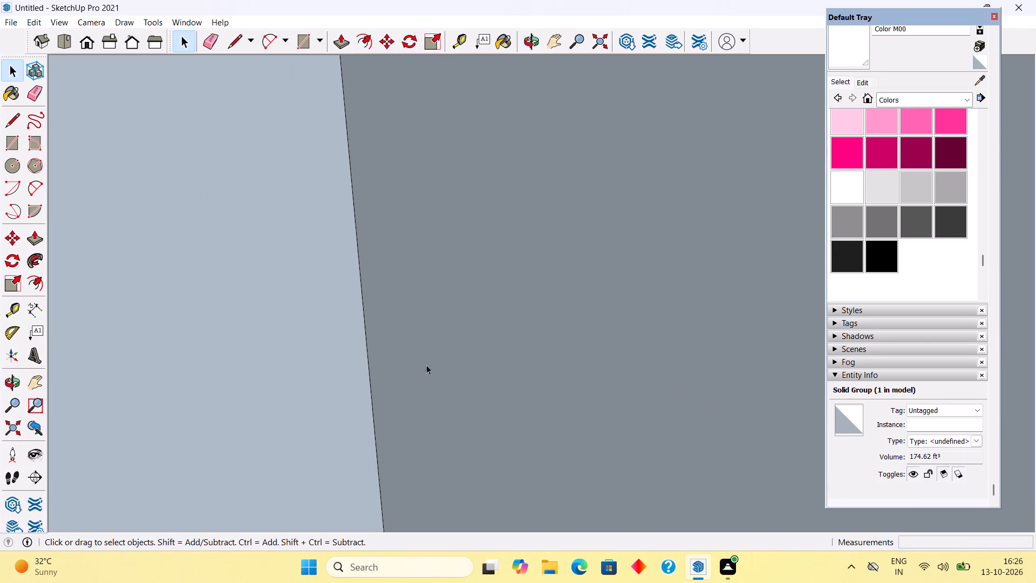
{"action": "left_click", "coordinate": [21, 435]}
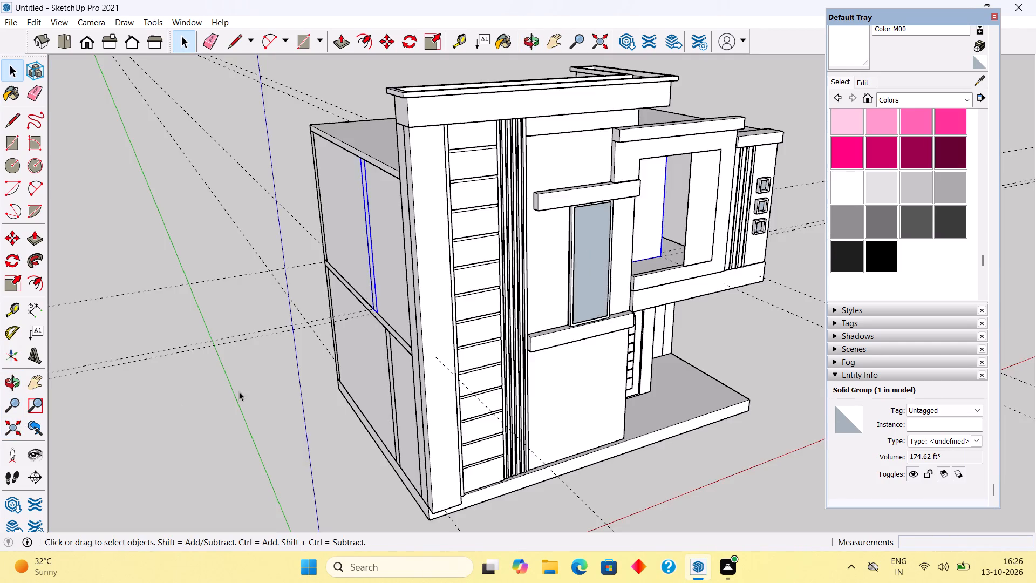
{"action": "scroll", "coordinate": [249, 467], "scroll_direction": "down", "scroll_amount": 5}
{"action": "scroll", "coordinate": [626, 311], "scroll_direction": "up", "scroll_amount": 4}
{"action": "scroll", "coordinate": [520, 301], "scroll_direction": "up", "scroll_amount": 5}
{"action": "left_click", "coordinate": [550, 301]}
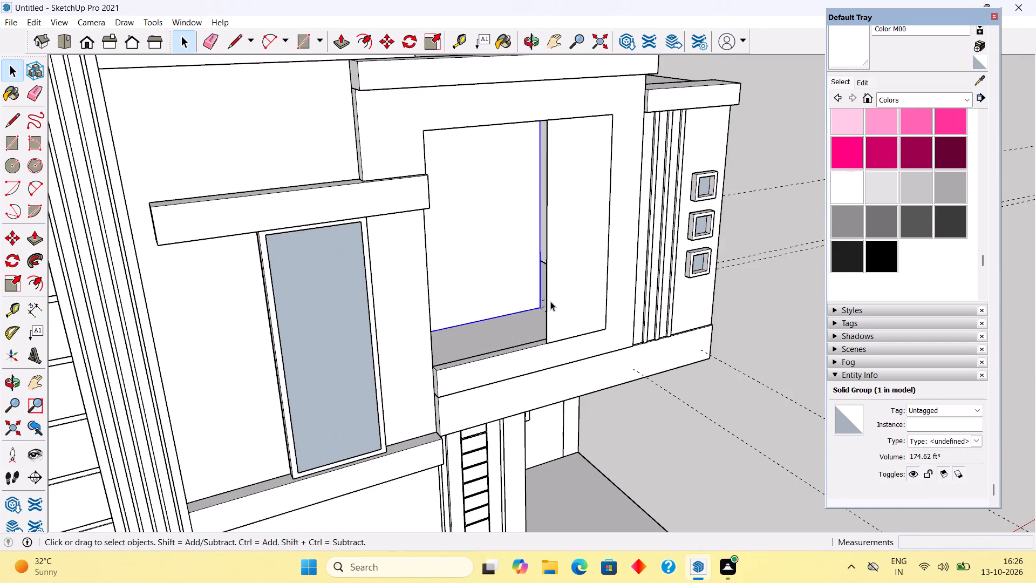
{"action": "scroll", "coordinate": [554, 311], "scroll_direction": "up", "scroll_amount": 6}
{"action": "key", "text": "p"}
{"action": "left_click", "coordinate": [556, 311]}
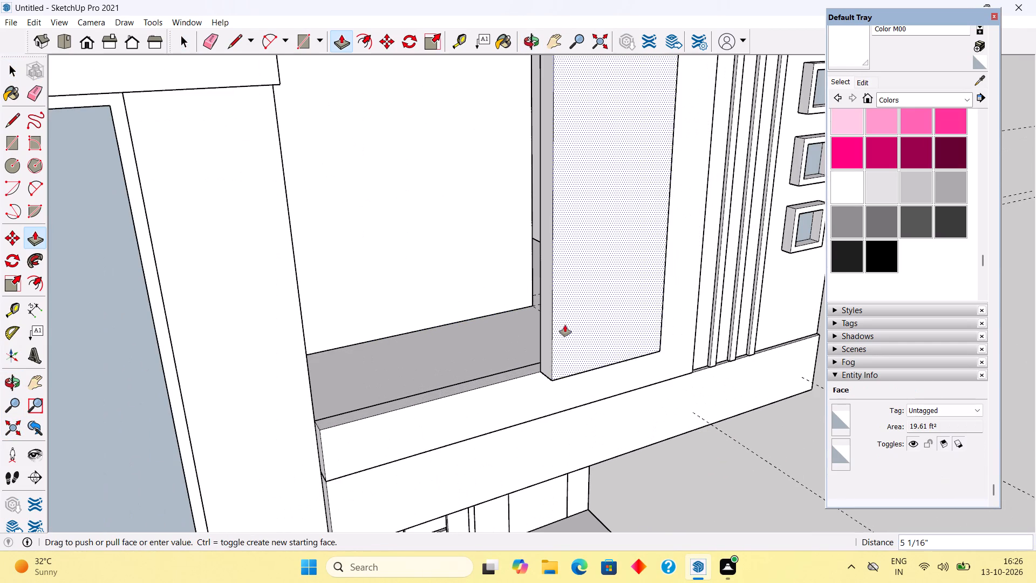
{"action": "type", "text": "2\""}
{"action": "key", "text": "Return"}
Select all the geometry of the extruded panel in the upper-floor front opening and make it a group.
{"action": "key", "text": "space"}
{"action": "triple_click", "coordinate": [565, 326]}
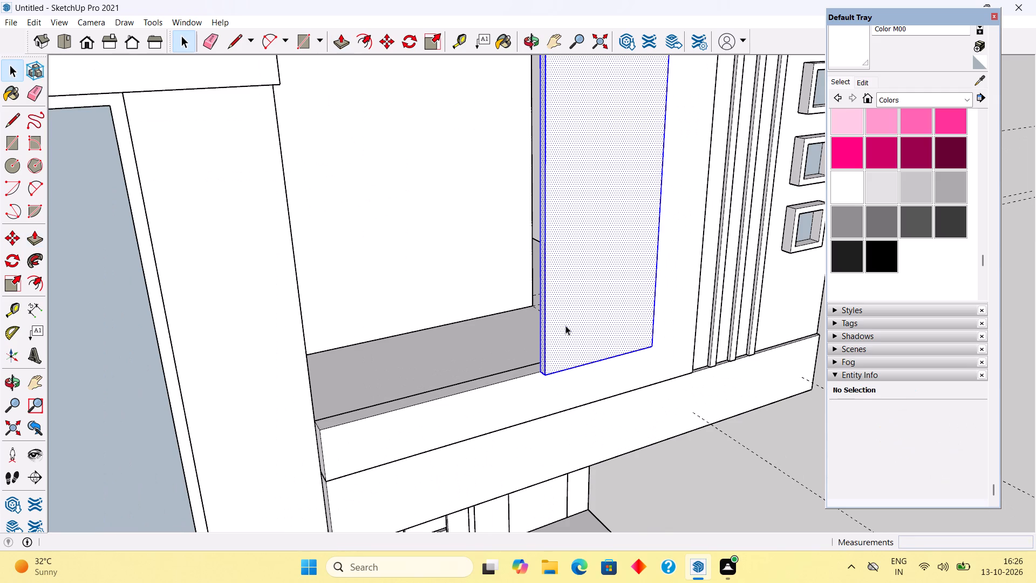
{"action": "right_click", "coordinate": [565, 326]}
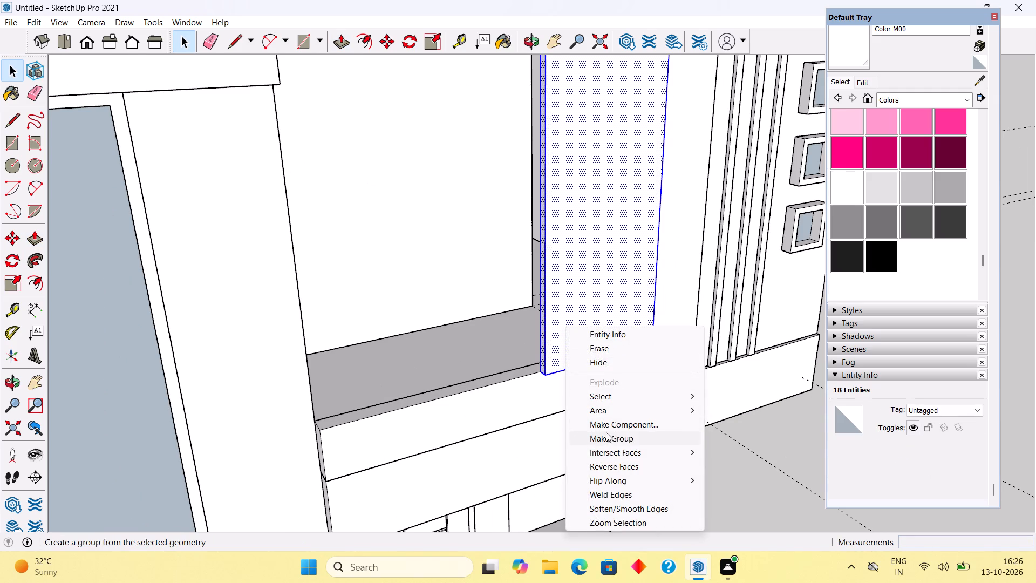
{"action": "left_click", "coordinate": [612, 443]}
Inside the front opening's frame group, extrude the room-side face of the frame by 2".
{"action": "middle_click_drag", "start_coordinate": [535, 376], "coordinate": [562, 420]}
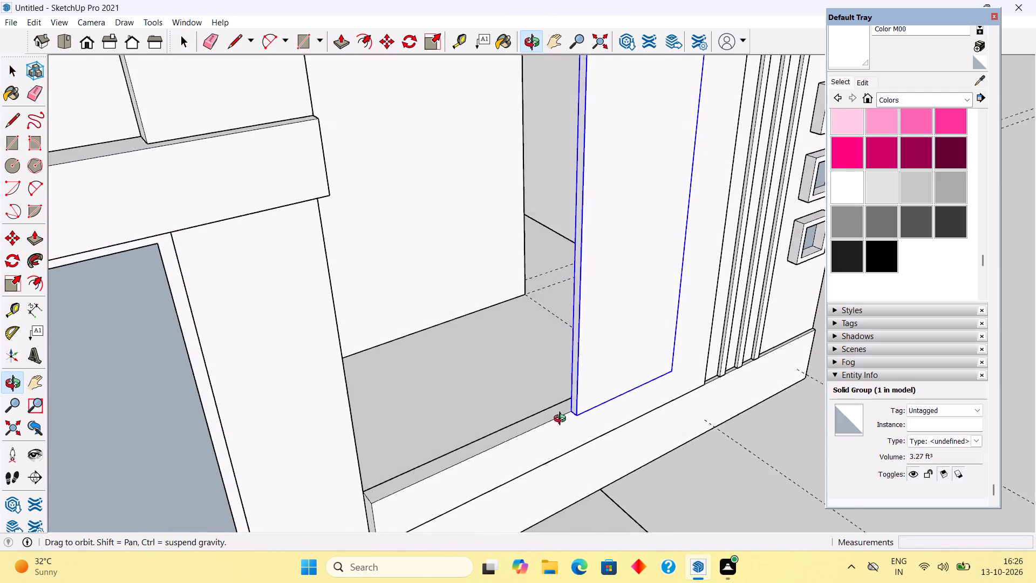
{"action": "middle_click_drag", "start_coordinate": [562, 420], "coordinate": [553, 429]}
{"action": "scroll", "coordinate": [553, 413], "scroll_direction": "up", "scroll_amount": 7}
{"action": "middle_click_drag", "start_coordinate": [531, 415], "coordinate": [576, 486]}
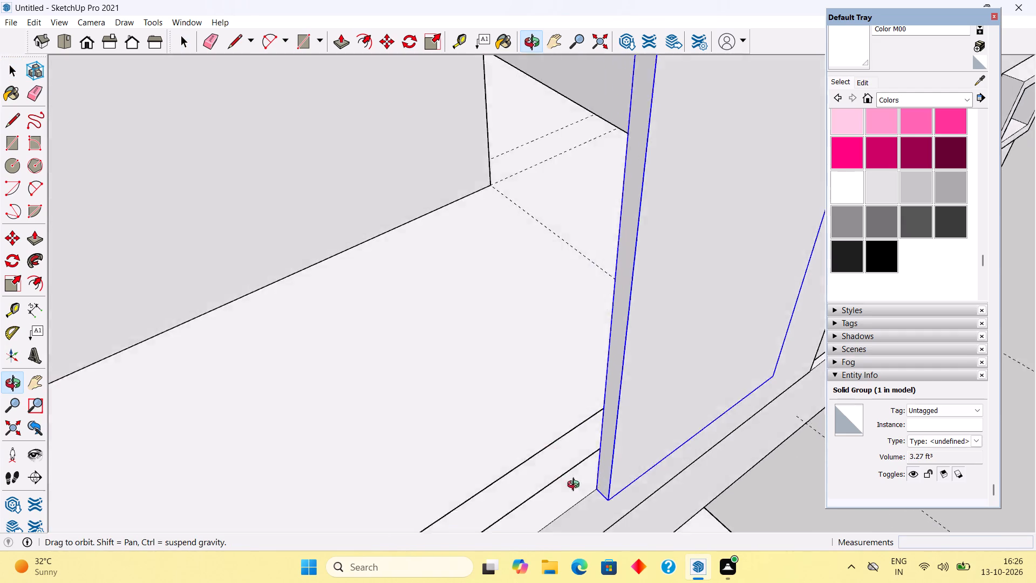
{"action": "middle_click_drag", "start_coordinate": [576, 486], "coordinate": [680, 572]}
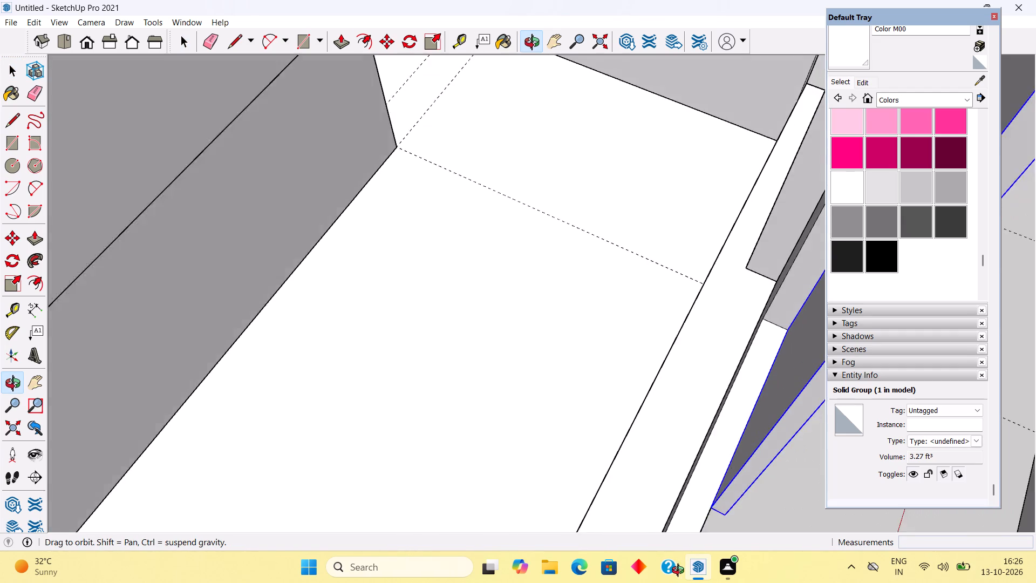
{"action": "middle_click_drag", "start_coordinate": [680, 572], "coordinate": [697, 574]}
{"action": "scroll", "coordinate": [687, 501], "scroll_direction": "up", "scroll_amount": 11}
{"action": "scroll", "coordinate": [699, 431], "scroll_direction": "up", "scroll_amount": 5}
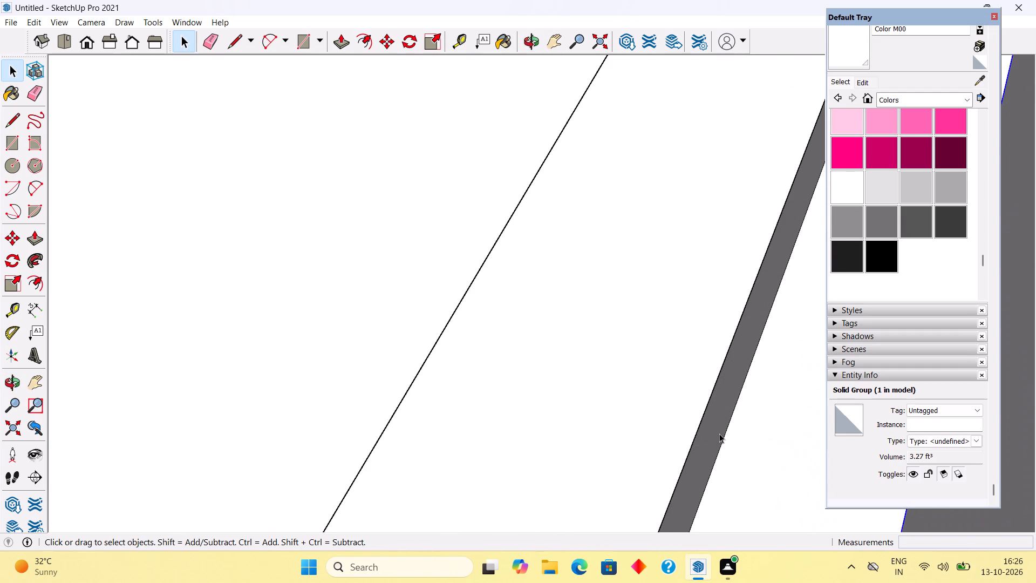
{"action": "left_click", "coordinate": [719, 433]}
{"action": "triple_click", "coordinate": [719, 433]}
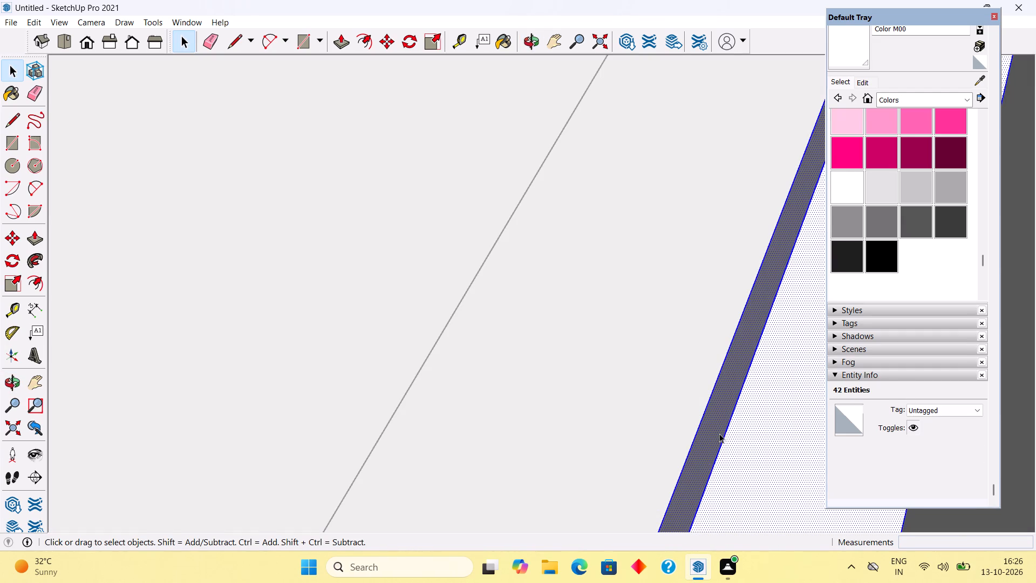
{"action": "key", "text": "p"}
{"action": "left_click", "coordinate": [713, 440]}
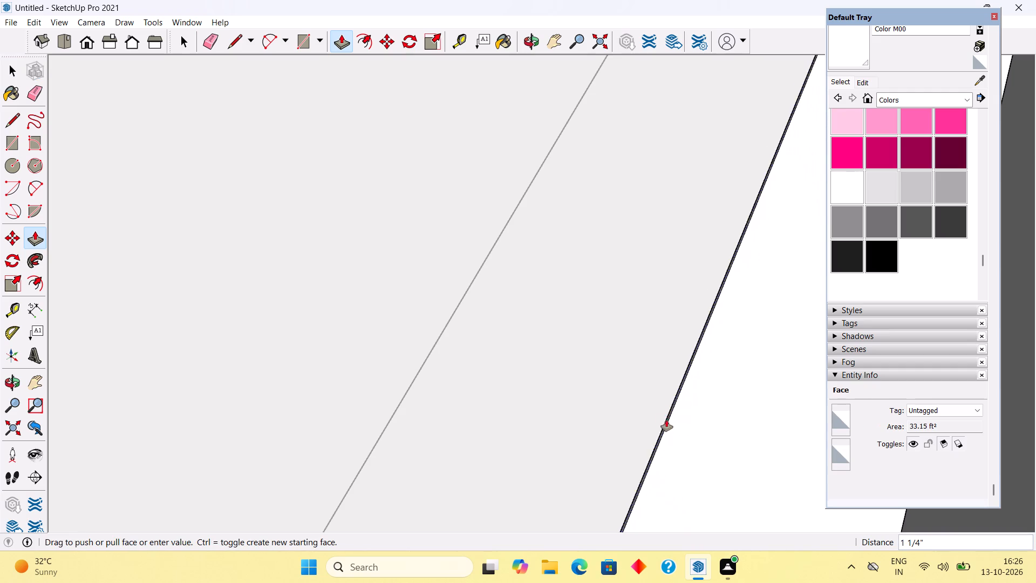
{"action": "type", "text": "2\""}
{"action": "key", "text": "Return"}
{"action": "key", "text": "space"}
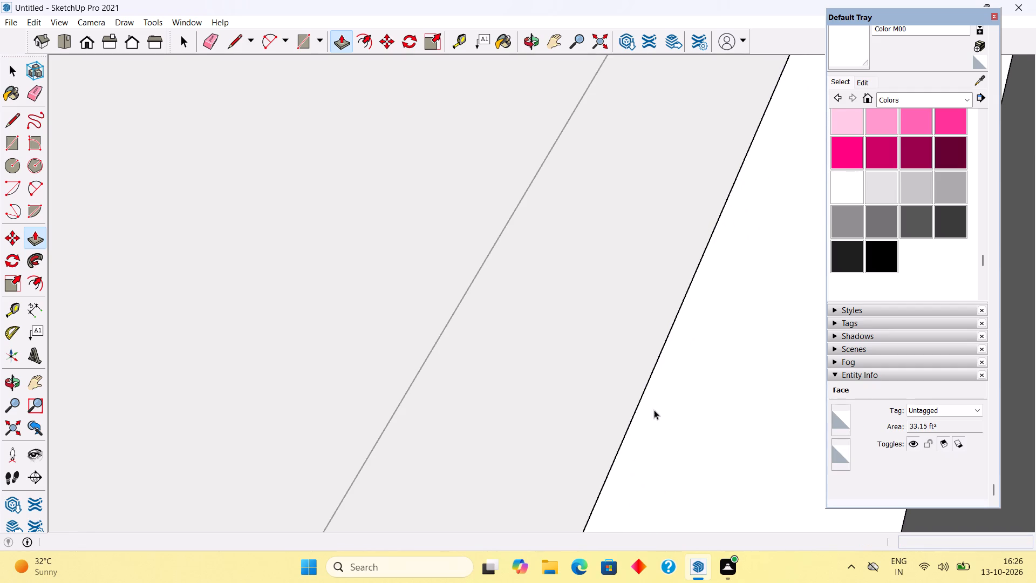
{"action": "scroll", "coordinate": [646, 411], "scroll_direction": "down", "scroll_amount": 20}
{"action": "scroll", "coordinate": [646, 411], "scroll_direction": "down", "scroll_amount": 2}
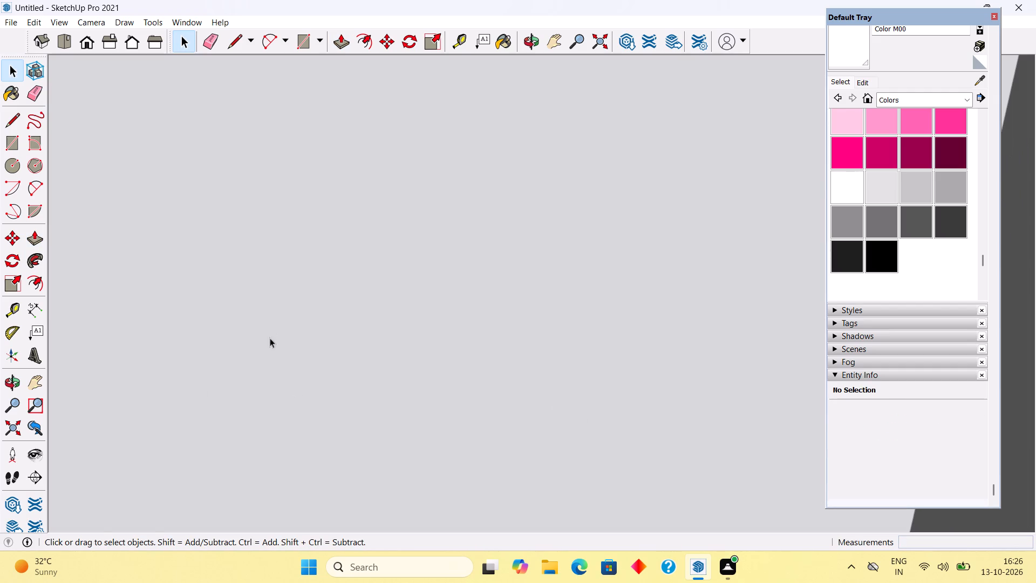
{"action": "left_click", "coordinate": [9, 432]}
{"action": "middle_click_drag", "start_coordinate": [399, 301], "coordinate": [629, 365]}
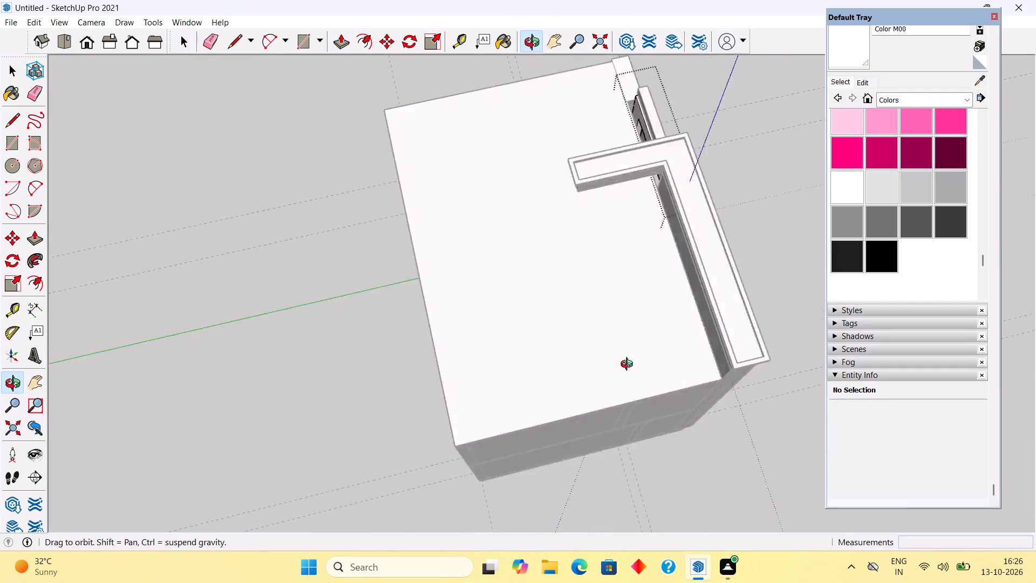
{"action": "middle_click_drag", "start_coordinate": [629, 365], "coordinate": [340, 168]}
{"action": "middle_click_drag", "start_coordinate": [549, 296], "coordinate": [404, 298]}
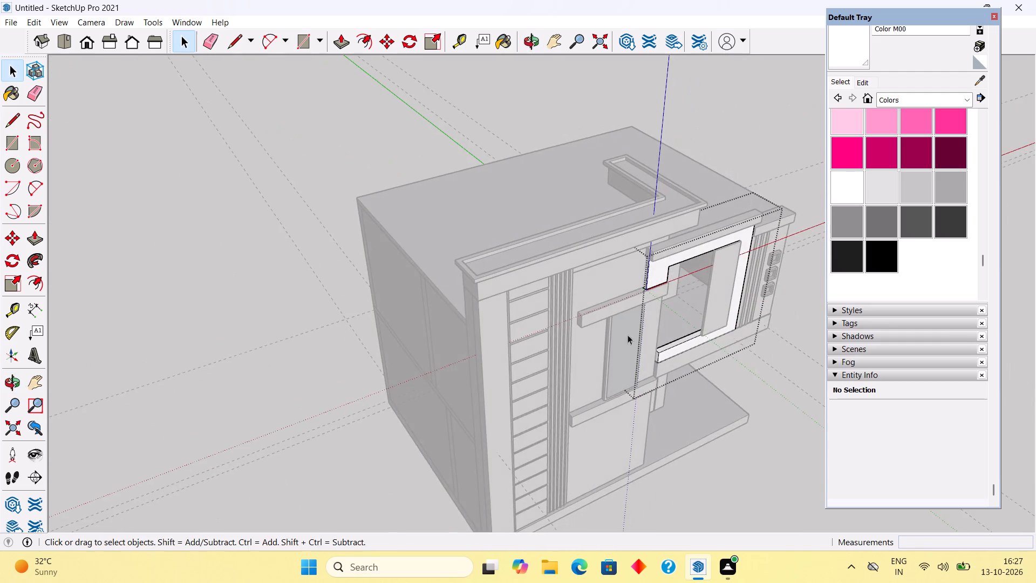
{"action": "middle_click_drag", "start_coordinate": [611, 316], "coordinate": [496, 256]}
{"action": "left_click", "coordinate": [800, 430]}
Hide the upper-floor side wall group beside the front opening to expose the interior.
{"action": "middle_click_drag", "start_coordinate": [674, 440], "coordinate": [881, 292]}
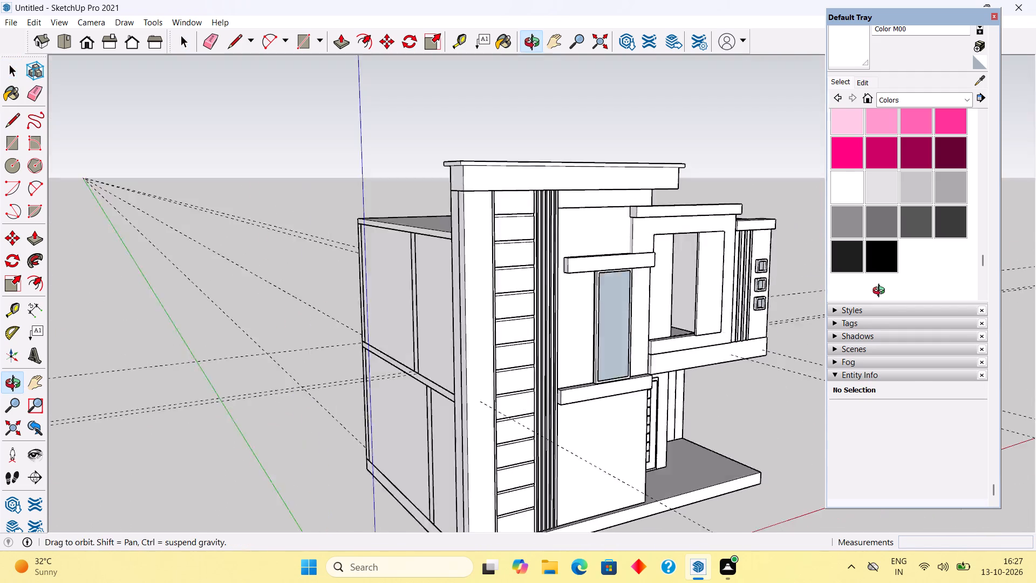
{"action": "middle_click_drag", "start_coordinate": [881, 292], "coordinate": [883, 297]}
{"action": "middle_click_drag", "start_coordinate": [688, 355], "coordinate": [458, 415]}
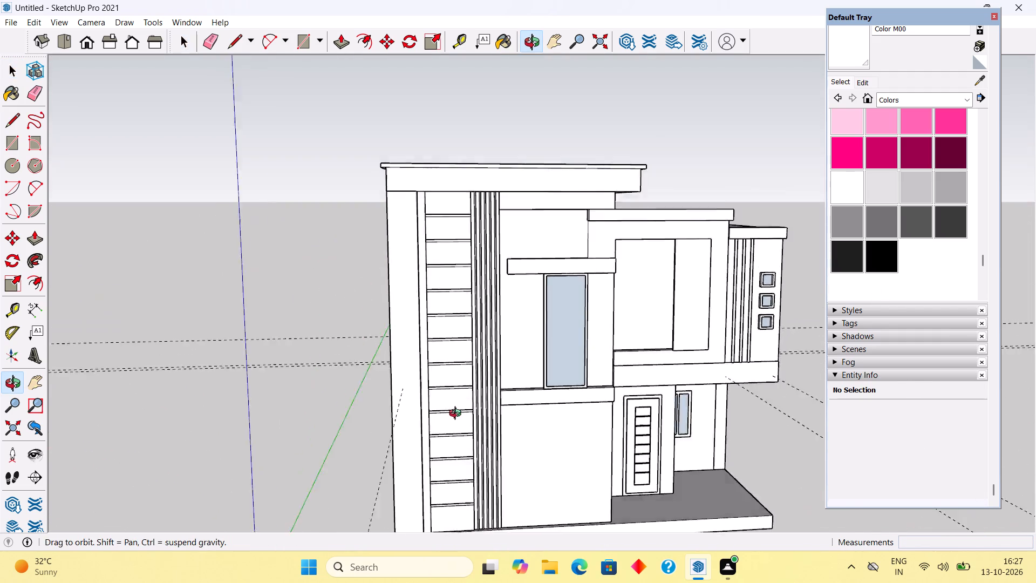
{"action": "middle_click_drag", "start_coordinate": [458, 415], "coordinate": [415, 449]}
{"action": "scroll", "coordinate": [638, 317], "scroll_direction": "up", "scroll_amount": 10}
{"action": "middle_click_drag", "start_coordinate": [652, 384], "coordinate": [627, 395]}
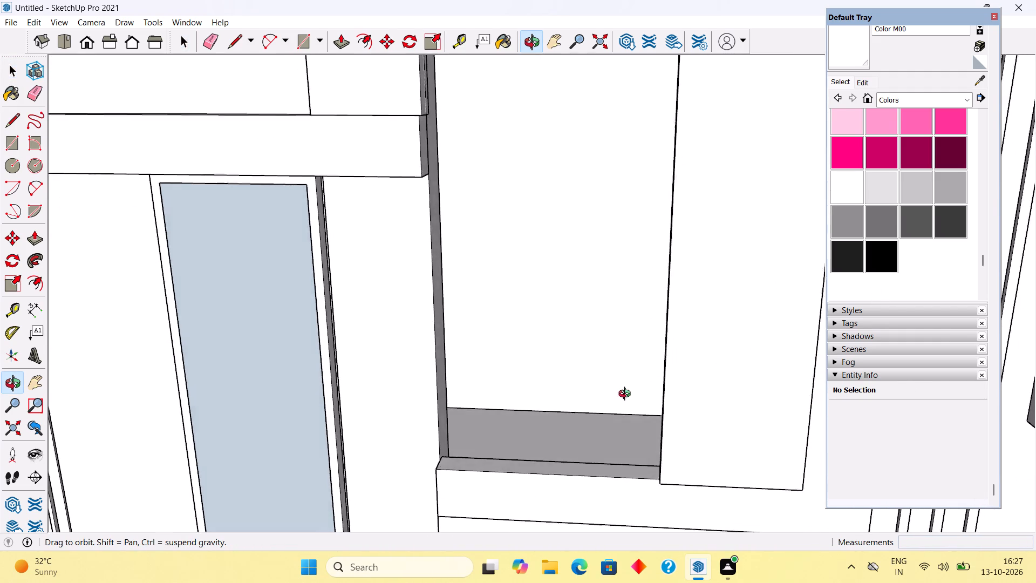
{"action": "middle_click_drag", "start_coordinate": [627, 395], "coordinate": [347, 409]}
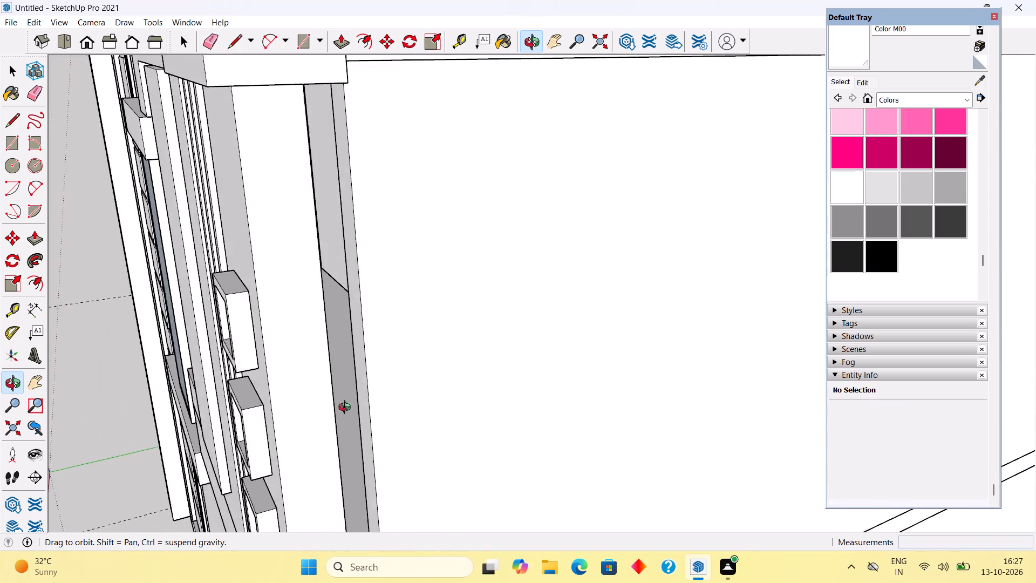
{"action": "middle_click_drag", "start_coordinate": [347, 409], "coordinate": [339, 408]}
{"action": "scroll", "coordinate": [339, 408], "scroll_direction": "down", "scroll_amount": 8}
{"action": "middle_click_drag", "start_coordinate": [337, 406], "coordinate": [293, 359]}
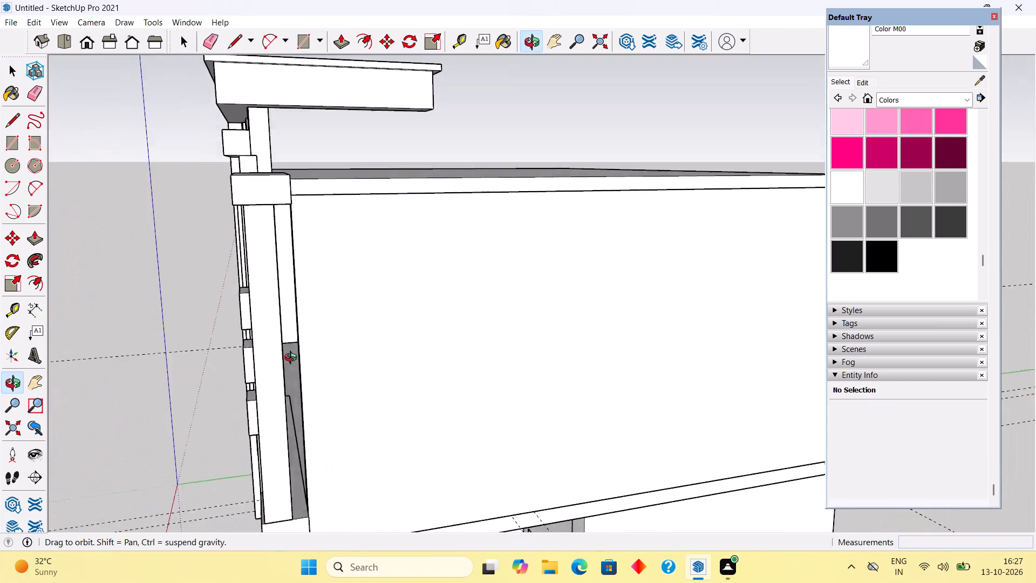
{"action": "middle_click_drag", "start_coordinate": [293, 359], "coordinate": [260, 332]}
{"action": "scroll", "coordinate": [260, 332], "scroll_direction": "down", "scroll_amount": 3}
{"action": "left_click", "coordinate": [297, 357]}
{"action": "right_click", "coordinate": [297, 357]}
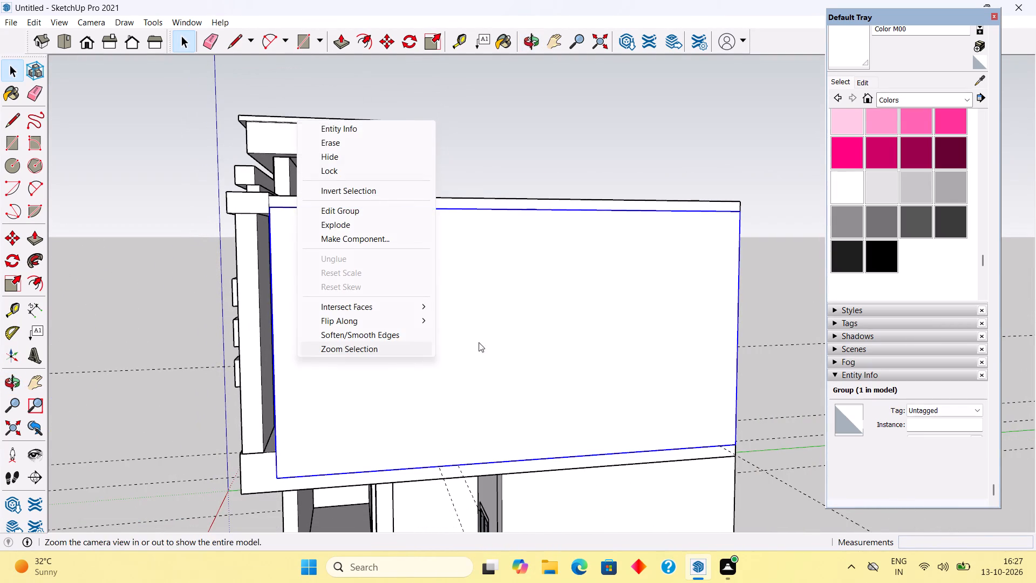
{"action": "left_click", "coordinate": [401, 155]}
Inside the front opening's frame group, extend its room-side face until flush with the inner edge of the adjoining wall.
{"action": "middle_click_drag", "start_coordinate": [468, 341], "coordinate": [385, 397]}
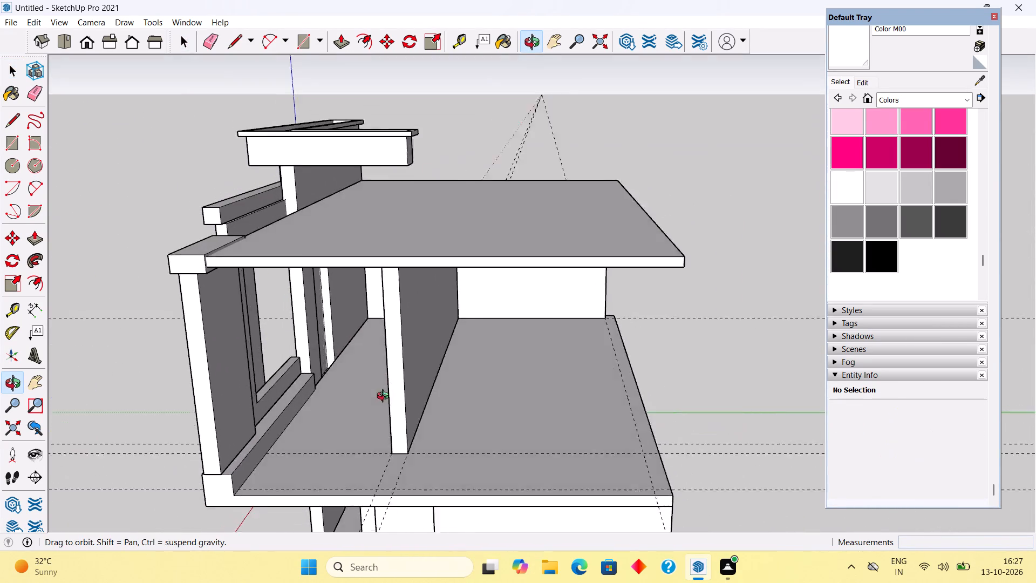
{"action": "middle_click_drag", "start_coordinate": [385, 397], "coordinate": [352, 397]}
{"action": "scroll", "coordinate": [311, 396], "scroll_direction": "up", "scroll_amount": 11}
{"action": "triple_click", "coordinate": [285, 335]}
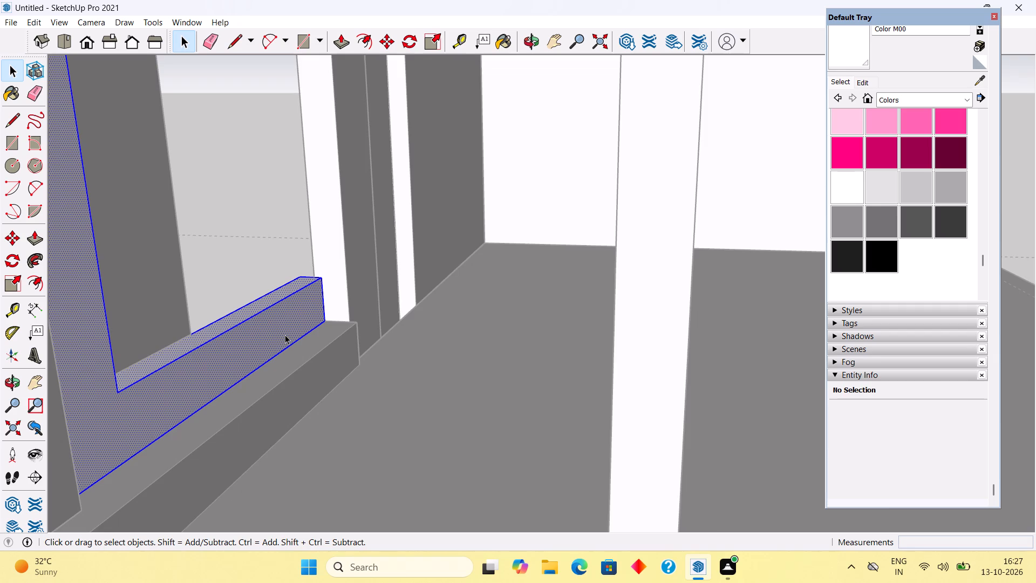
{"action": "scroll", "coordinate": [285, 335], "scroll_direction": "up", "scroll_amount": 4}
{"action": "key", "text": "p"}
{"action": "left_click", "coordinate": [285, 335]}
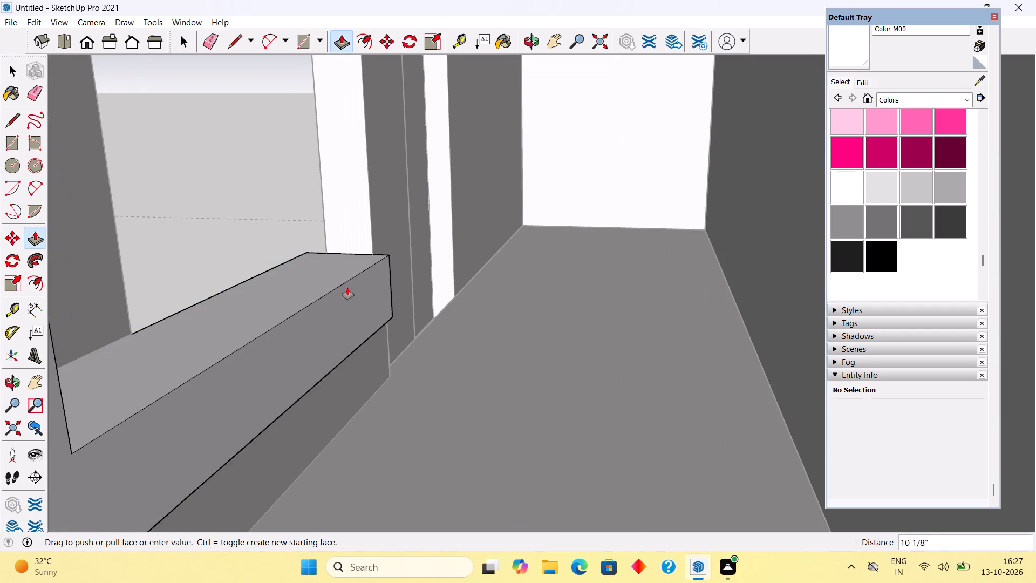
{"action": "left_click", "coordinate": [374, 235]}
{"action": "key", "text": "space"}
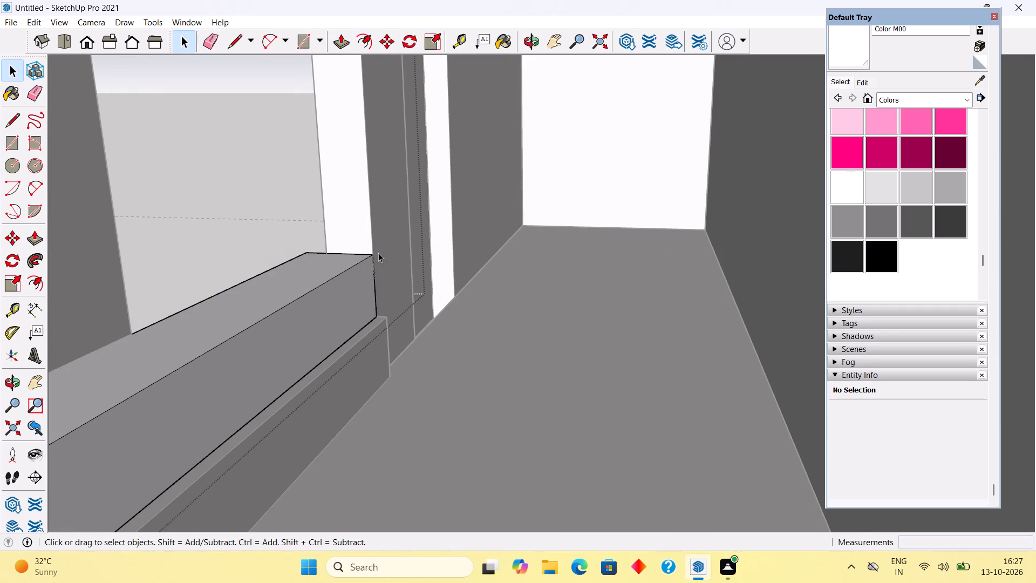
{"action": "scroll", "coordinate": [384, 261], "scroll_direction": "down", "scroll_amount": 11}
{"action": "middle_click_drag", "start_coordinate": [376, 279], "coordinate": [289, 300]}
{"action": "middle_click_drag", "start_coordinate": [423, 272], "coordinate": [884, 307]}
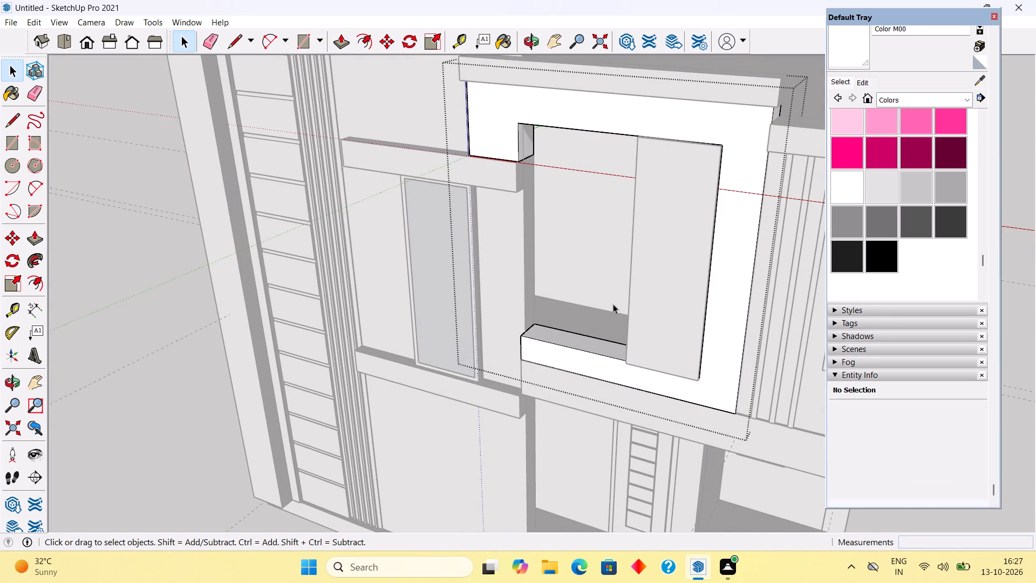
{"action": "left_click", "coordinate": [163, 336]}
Move the 2" panel group from its bottom corner about 11 11/16" back into the front opening, along the green axis.
{"action": "middle_click_drag", "start_coordinate": [626, 452], "coordinate": [775, 469]}
{"action": "scroll", "coordinate": [753, 331], "scroll_direction": "up", "scroll_amount": 11}
{"action": "middle_click_drag", "start_coordinate": [725, 333], "coordinate": [752, 446]}
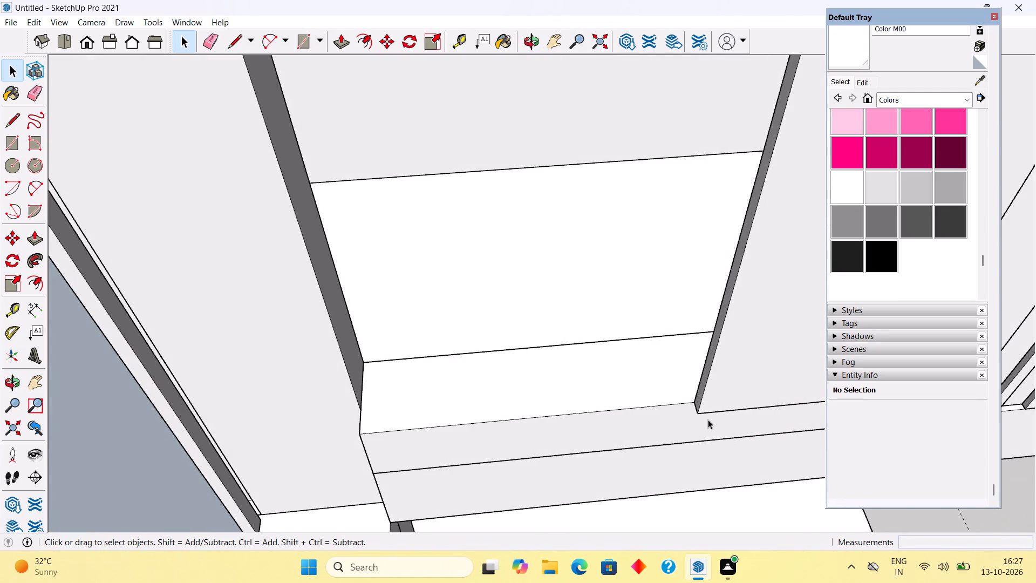
{"action": "scroll", "coordinate": [699, 414], "scroll_direction": "up", "scroll_amount": 6}
{"action": "left_click", "coordinate": [727, 379]}
{"action": "scroll", "coordinate": [695, 394], "scroll_direction": "up", "scroll_amount": 5}
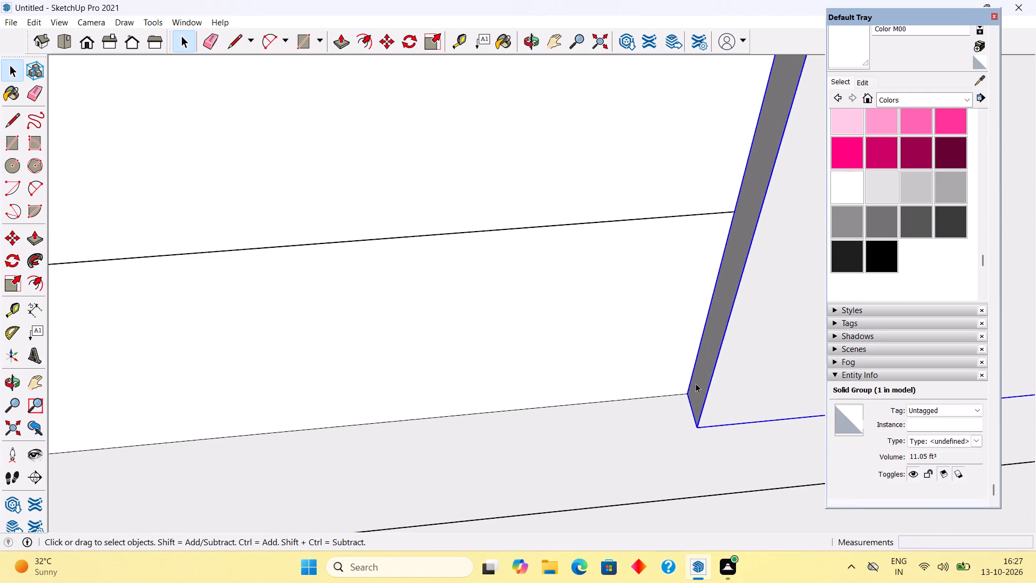
{"action": "key", "text": "m"}
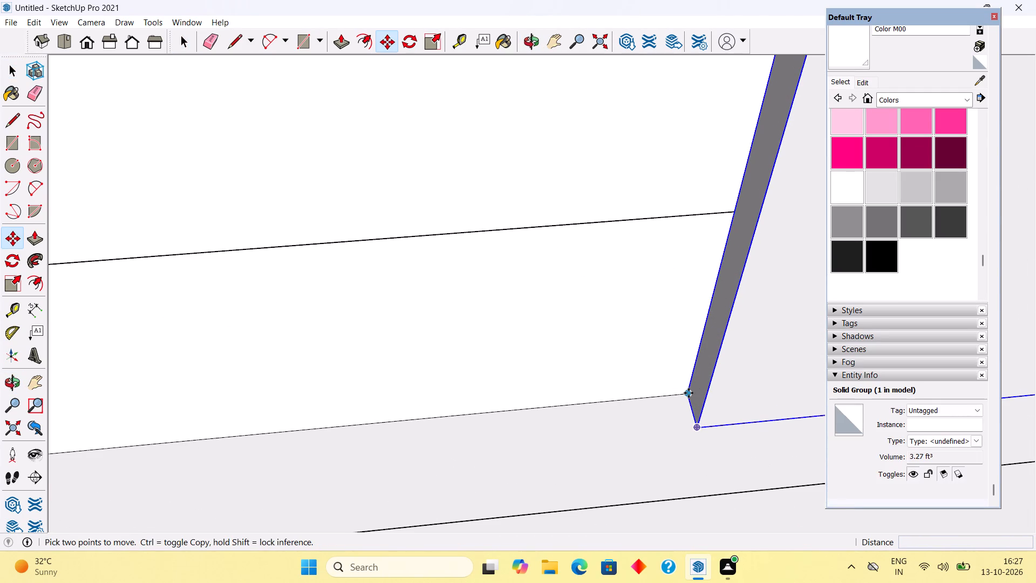
{"action": "left_click", "coordinate": [689, 393]}
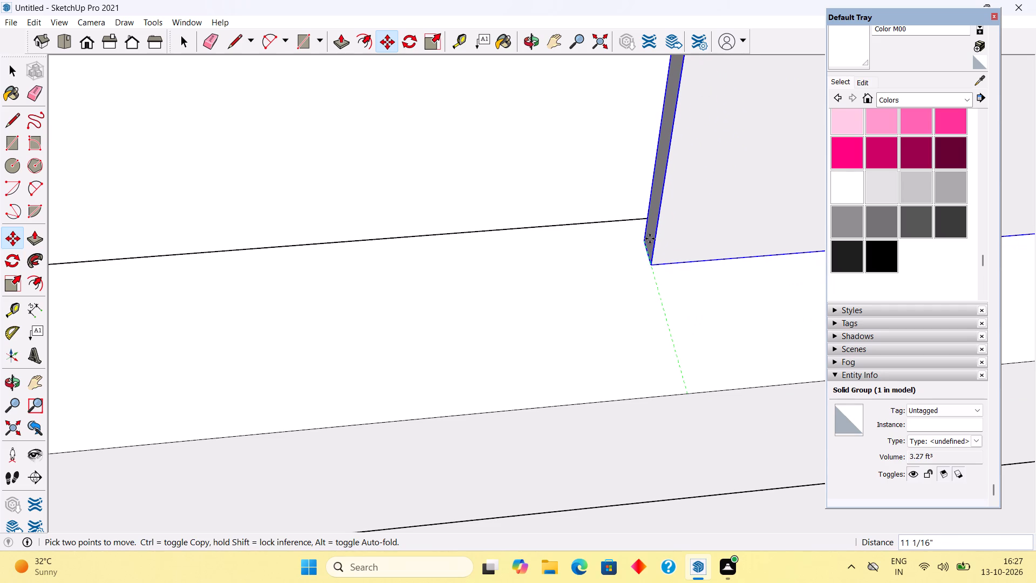
{"action": "left_click", "coordinate": [649, 232]}
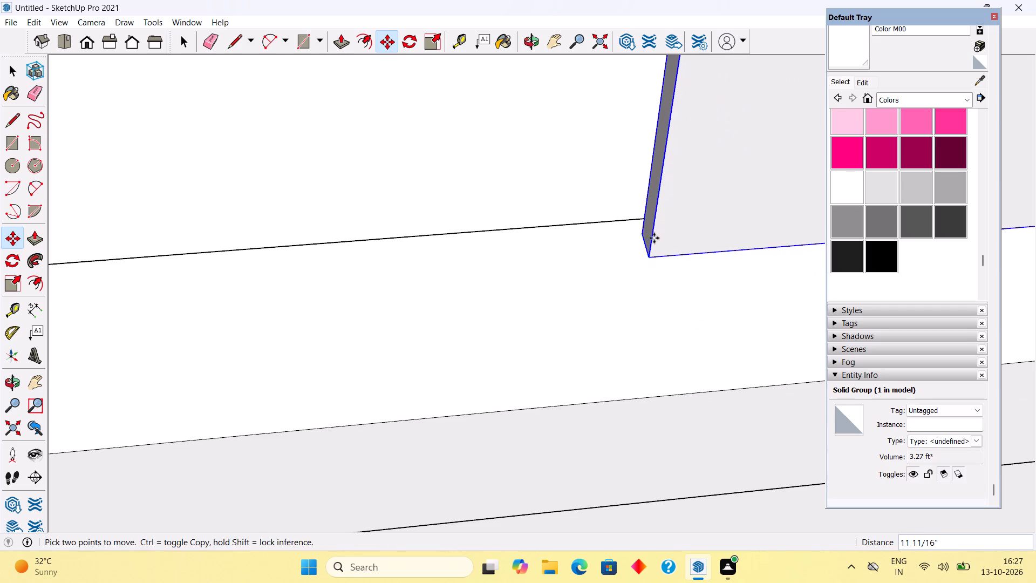
{"action": "key", "text": "space"}
Examine the recessed panel on the sill of the upper-floor front opening from several angles.
{"action": "scroll", "coordinate": [663, 265], "scroll_direction": "down", "scroll_amount": 12}
{"action": "middle_click_drag", "start_coordinate": [574, 274], "coordinate": [388, 274]}
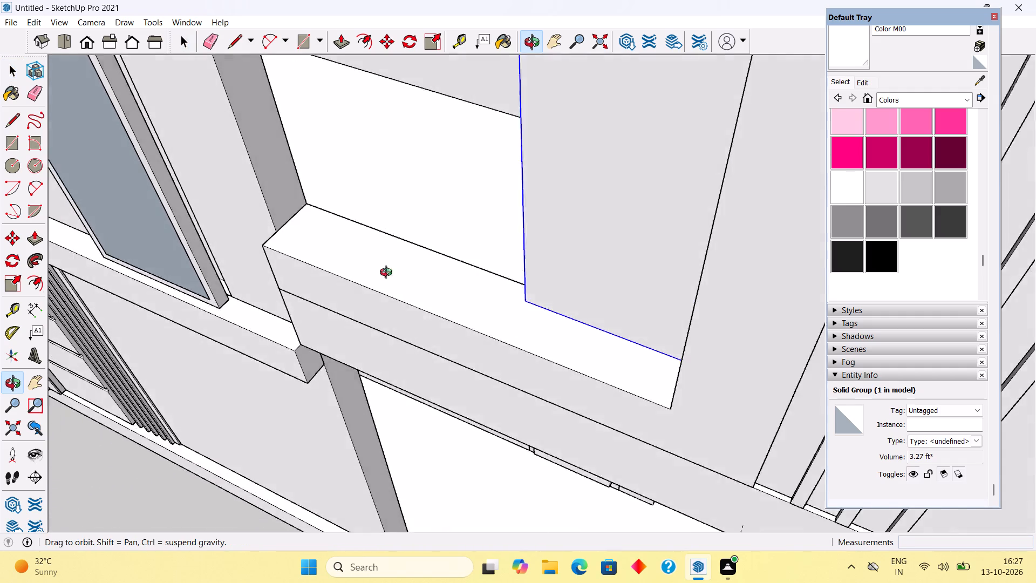
{"action": "middle_click_drag", "start_coordinate": [388, 274], "coordinate": [519, 248]}
{"action": "scroll", "coordinate": [519, 248], "scroll_direction": "down", "scroll_amount": 2}
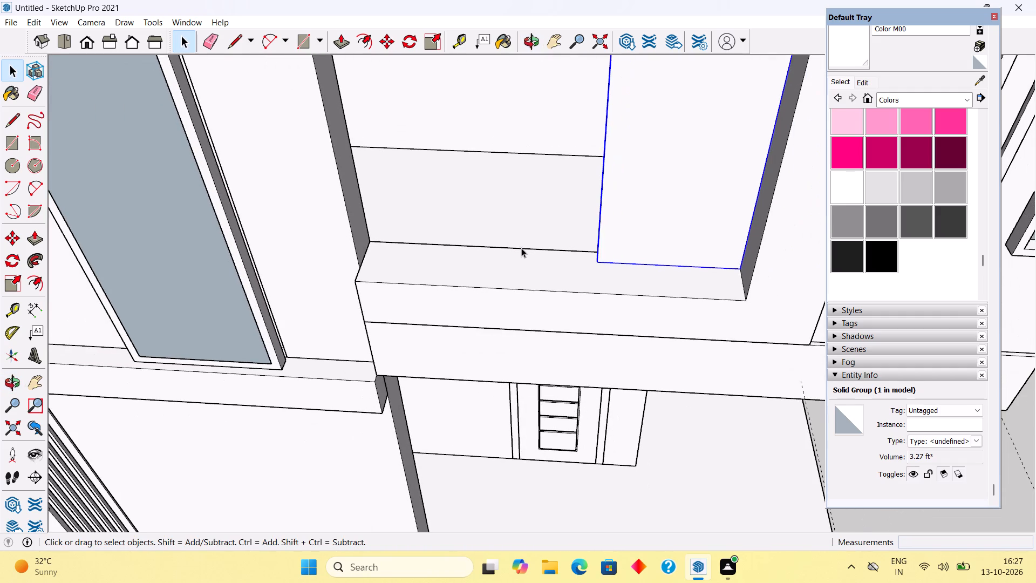
{"action": "scroll", "coordinate": [524, 254], "scroll_direction": "down", "scroll_amount": 3}
{"action": "middle_click_drag", "start_coordinate": [610, 274], "coordinate": [659, 220]}
{"action": "scroll", "coordinate": [659, 220], "scroll_direction": "down", "scroll_amount": 3}
{"action": "left_click", "coordinate": [788, 320]}
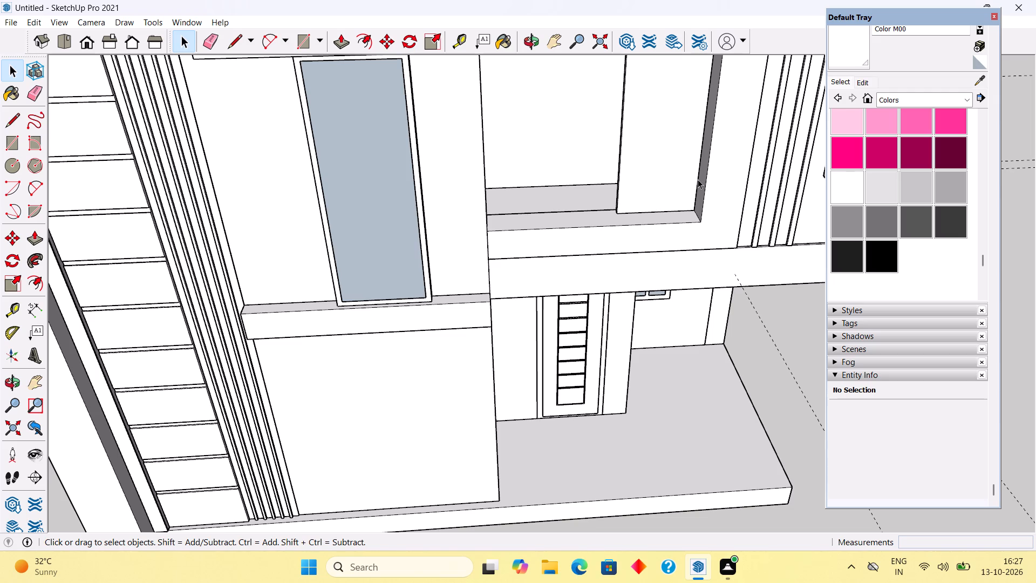
Place a horizontal guide line 3' above the bottom edge of the large upper-floor front opening.
{"action": "key", "text": "r"}
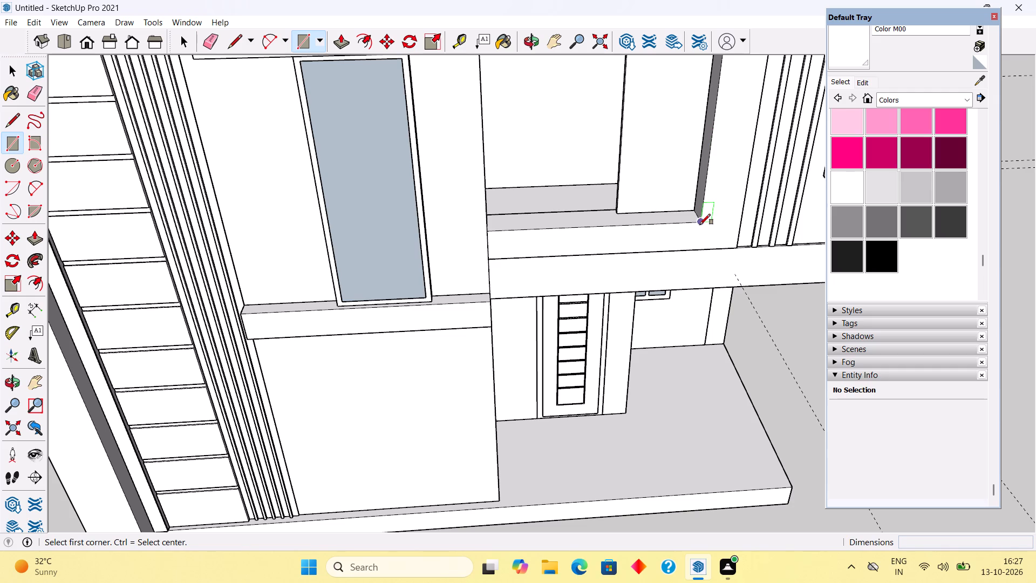
{"action": "key", "text": "space"}
{"action": "type", "text": "t"}
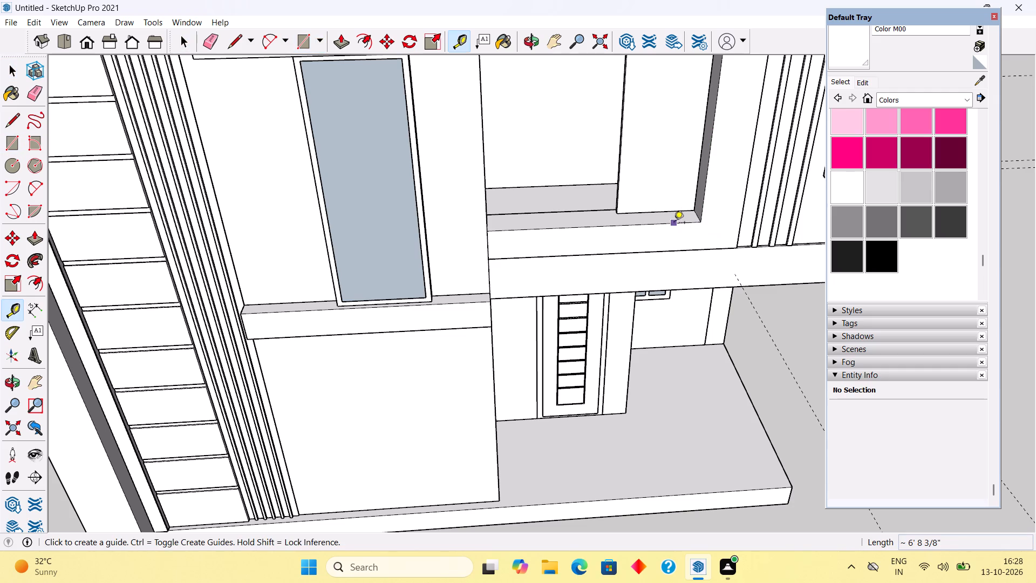
{"action": "left_click", "coordinate": [674, 223]}
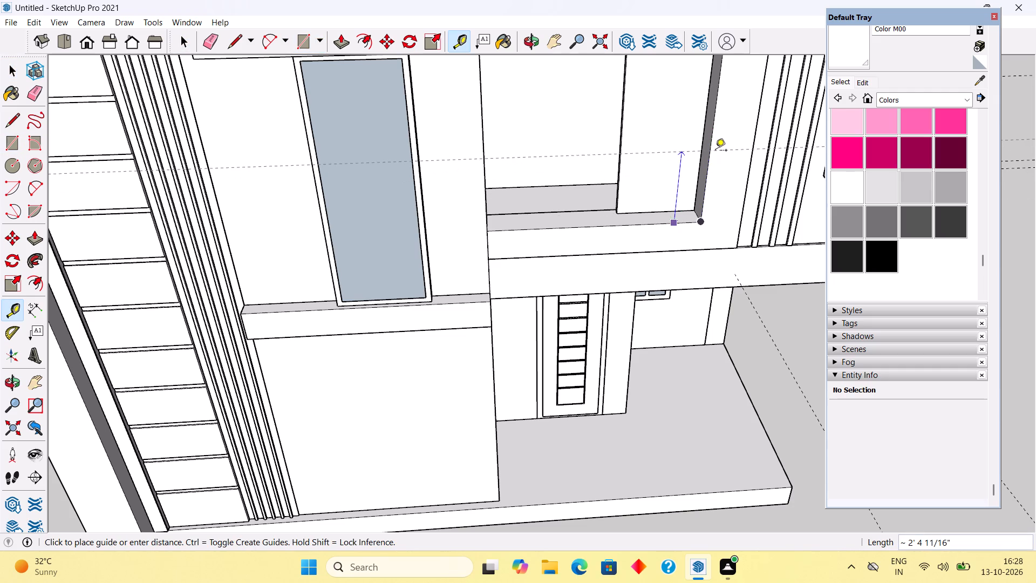
{"action": "type", "text": "3'"}
{"action": "key", "text": "Return"}
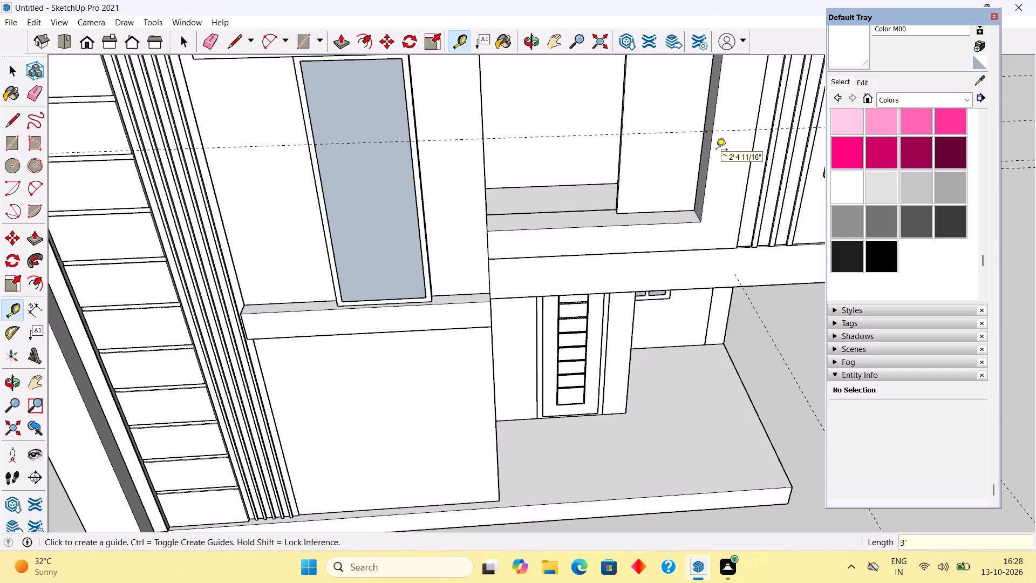
{"action": "key", "text": "space"}
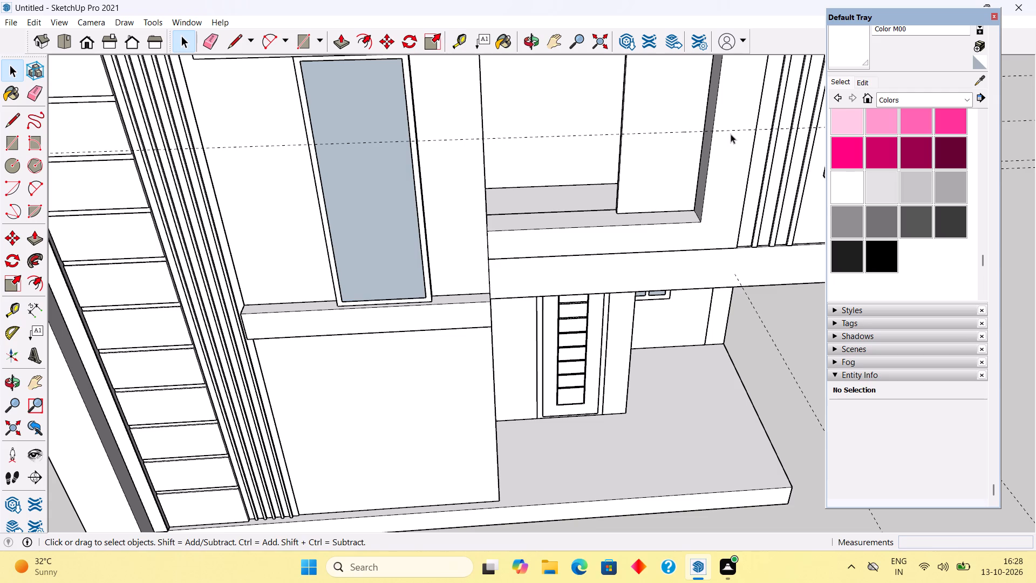
Draw a rectangle about 6' 8 3/8" by 3' across the front opening, from the guide down to the opposite bottom corner.
{"action": "key", "text": "m"}
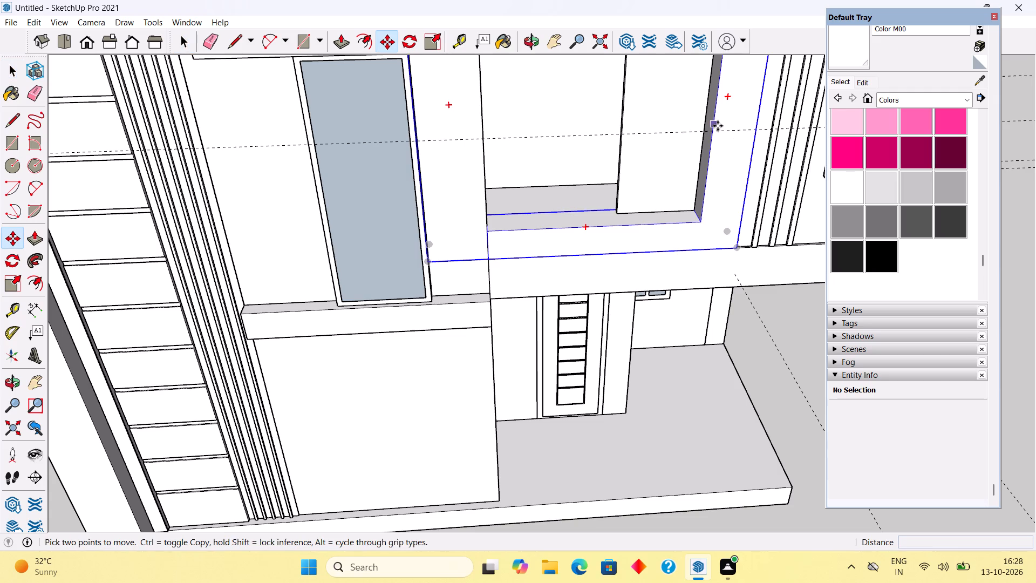
{"action": "key", "text": "m"}
{"action": "key", "text": "r"}
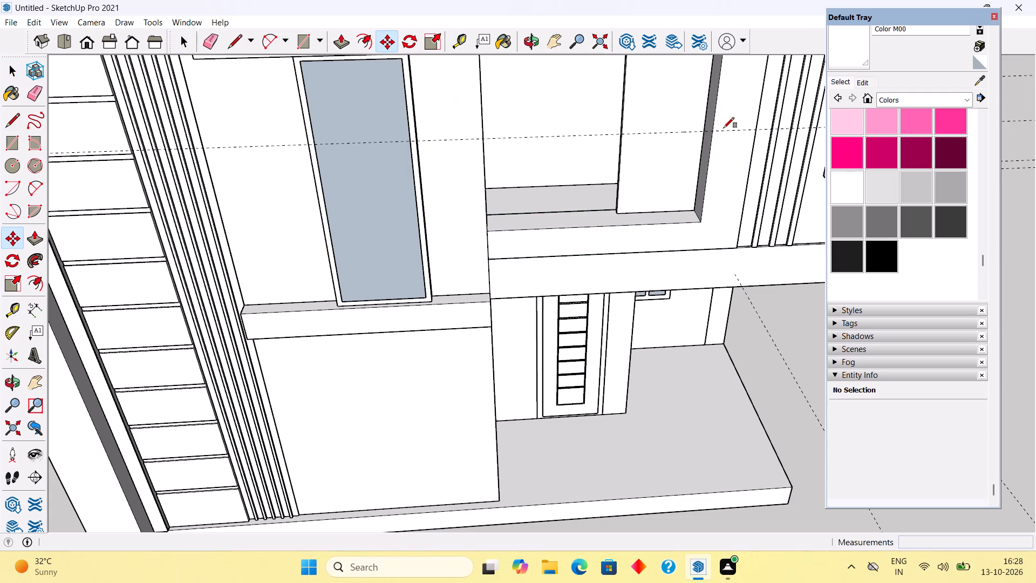
{"action": "left_click", "coordinate": [717, 129]}
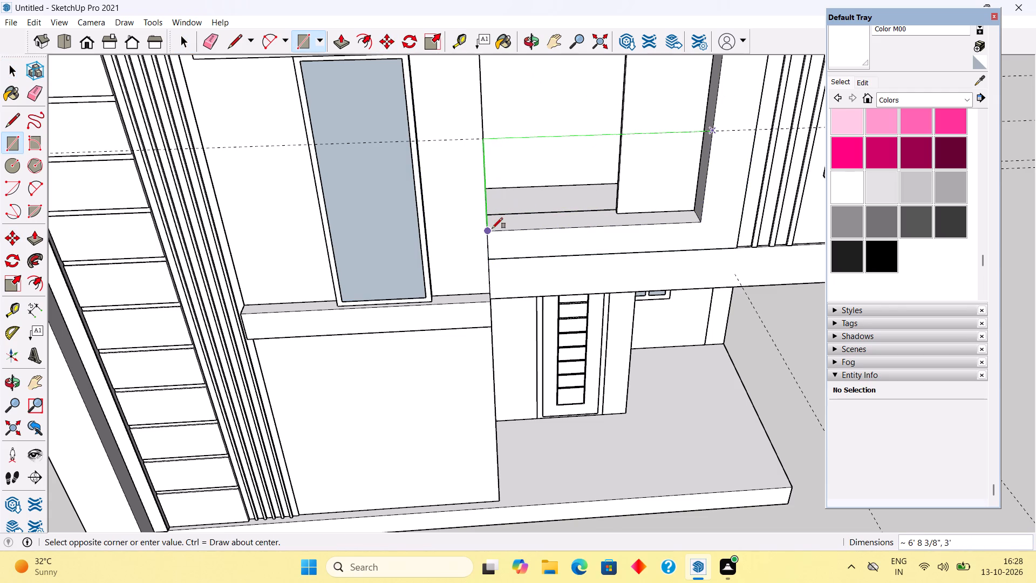
{"action": "left_click", "coordinate": [487, 231]}
{"action": "key", "text": "space"}
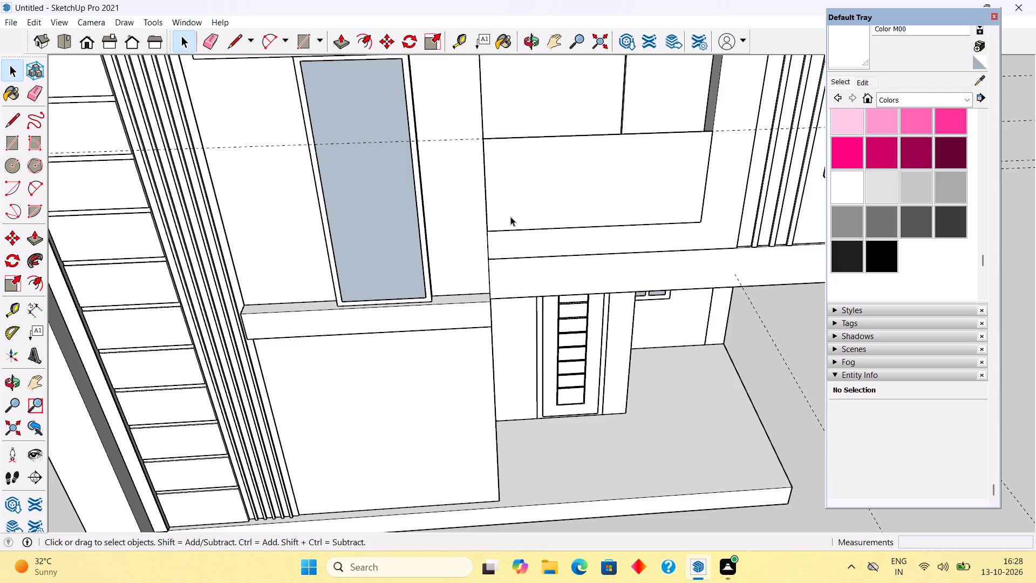
Offset the outline of the rectangle in the front opening 2" inward to form a frame border.
{"action": "middle_click_drag", "start_coordinate": [508, 185], "coordinate": [507, 177]}
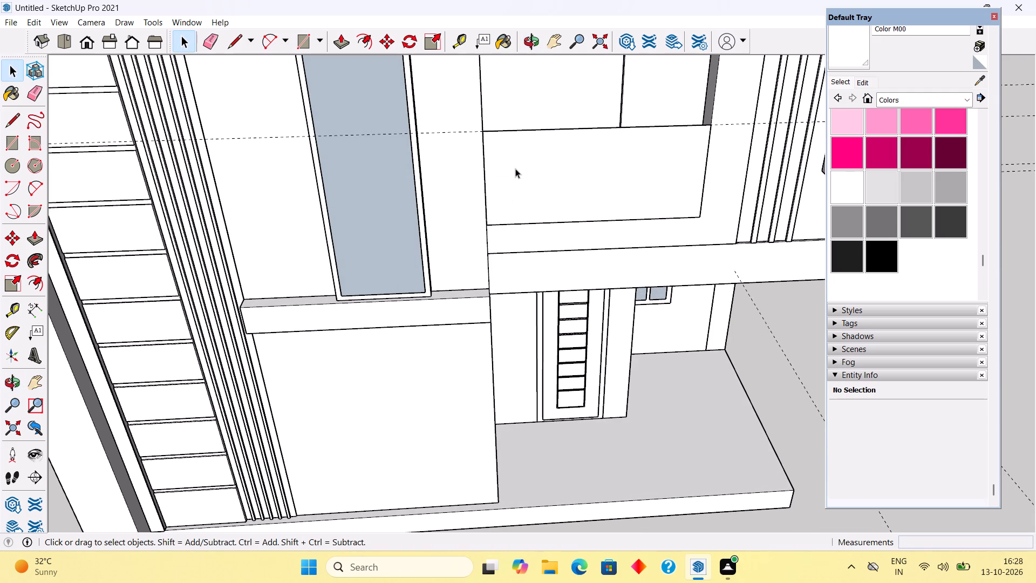
{"action": "left_click", "coordinate": [515, 168]}
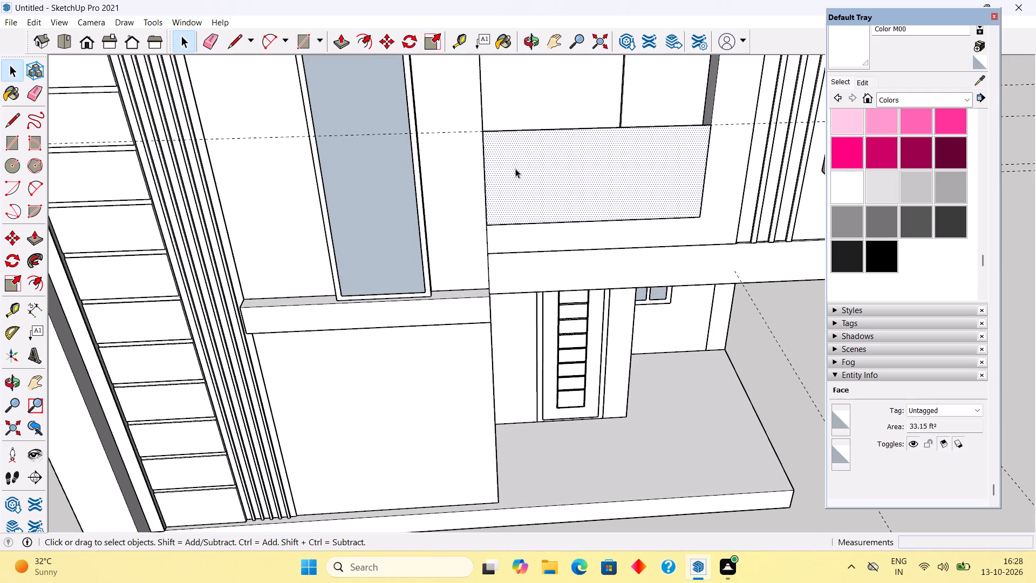
{"action": "key", "text": "f"}
{"action": "left_click", "coordinate": [508, 183]}
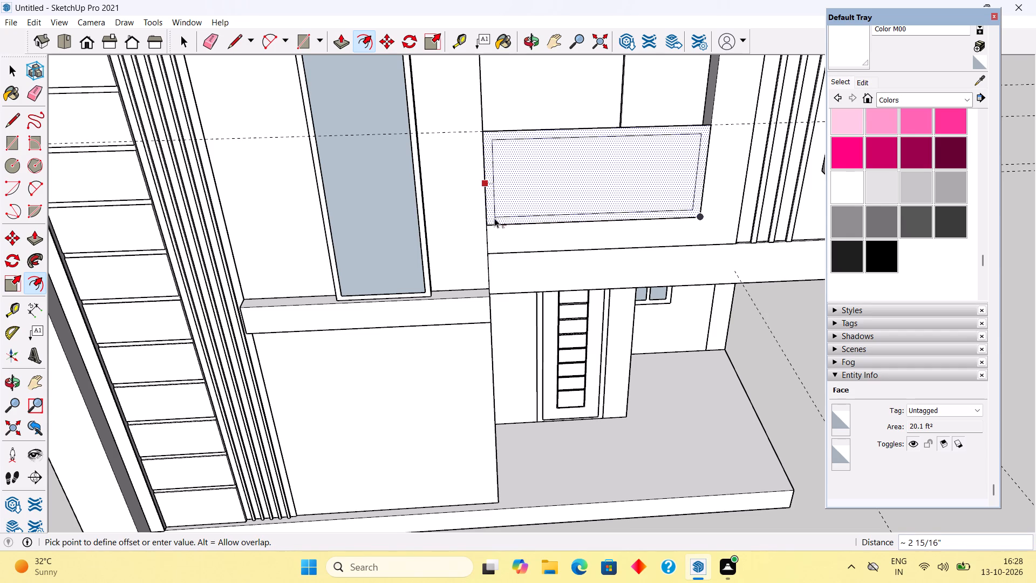
{"action": "type", "text": "2\""}
{"action": "key", "text": "Return"}
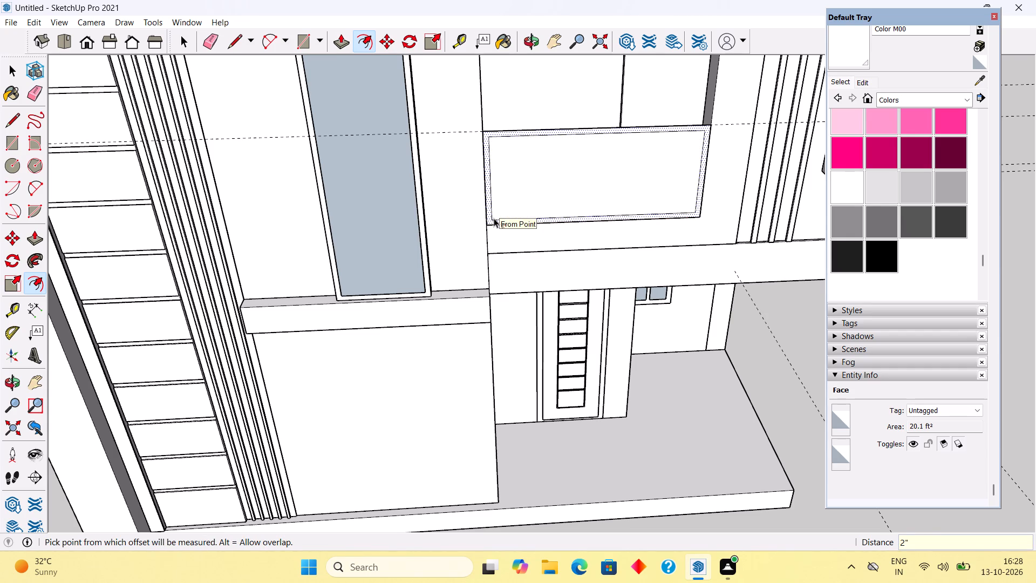
{"action": "key", "text": "space"}
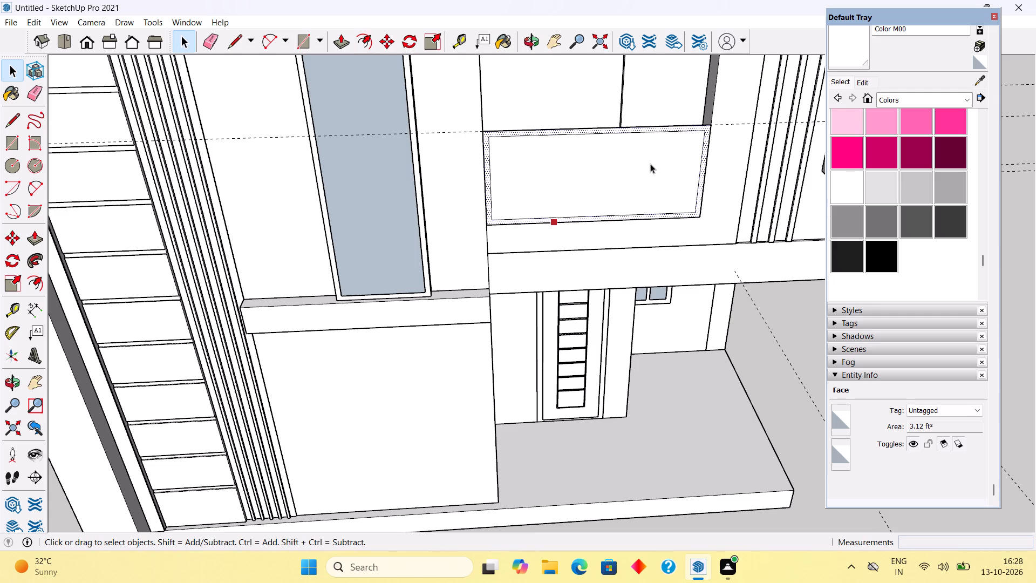
Draw two vertical lines 2" apart between the border's inner edges, about two-thirds across, spacing the second with a guide.
{"action": "key", "text": "l"}
{"action": "left_click", "coordinate": [636, 134]}
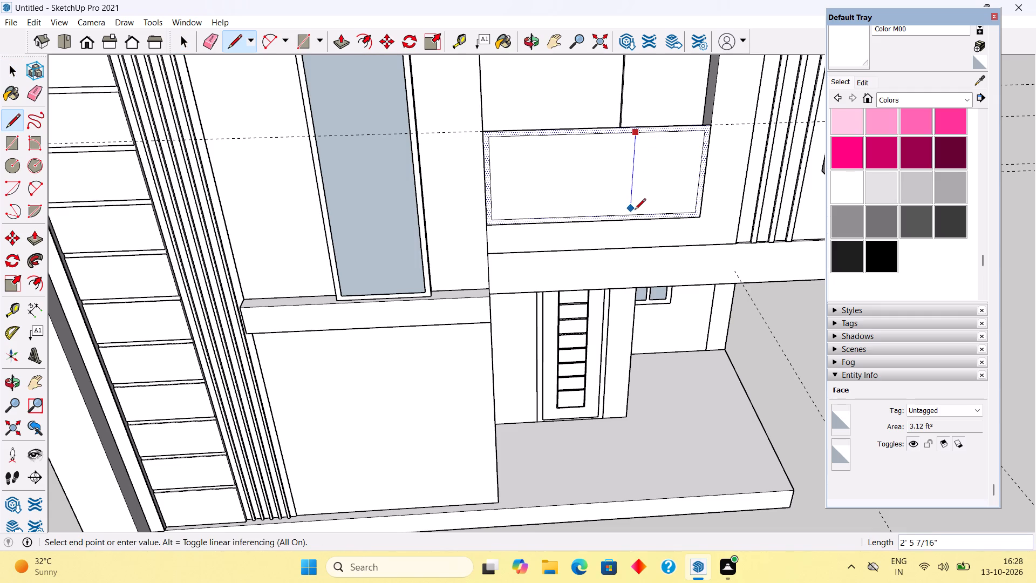
{"action": "left_click", "coordinate": [635, 214]}
{"action": "scroll", "coordinate": [627, 137], "scroll_direction": "up", "scroll_amount": 7}
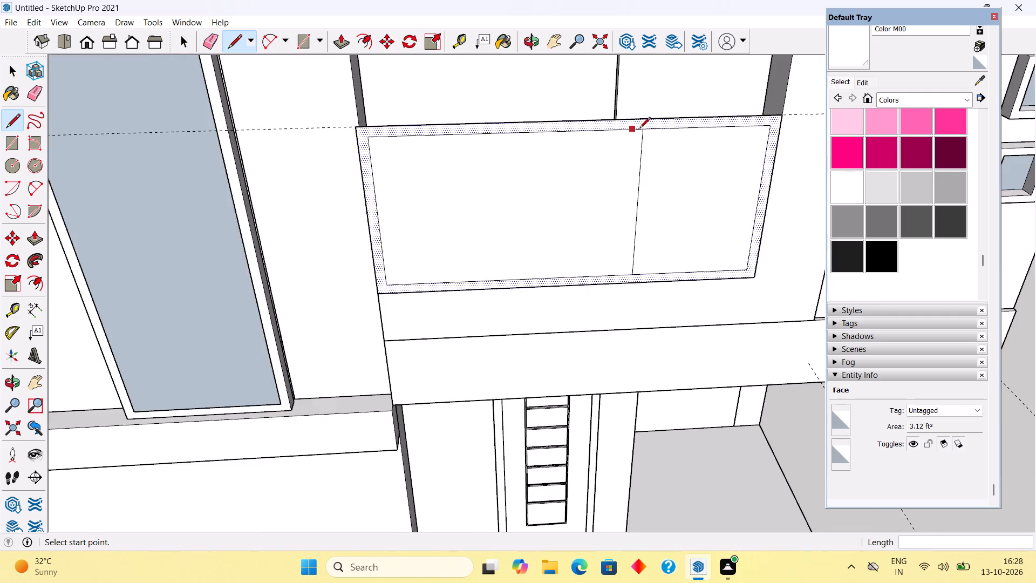
{"action": "scroll", "coordinate": [639, 129], "scroll_direction": "up", "scroll_amount": 10}
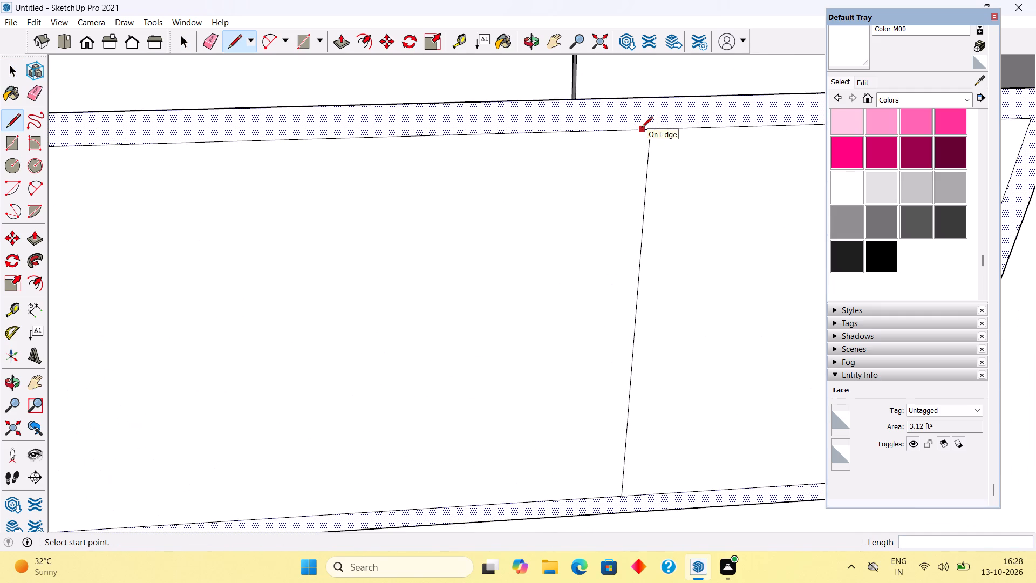
{"action": "key", "text": "t"}
{"action": "left_click", "coordinate": [650, 146]}
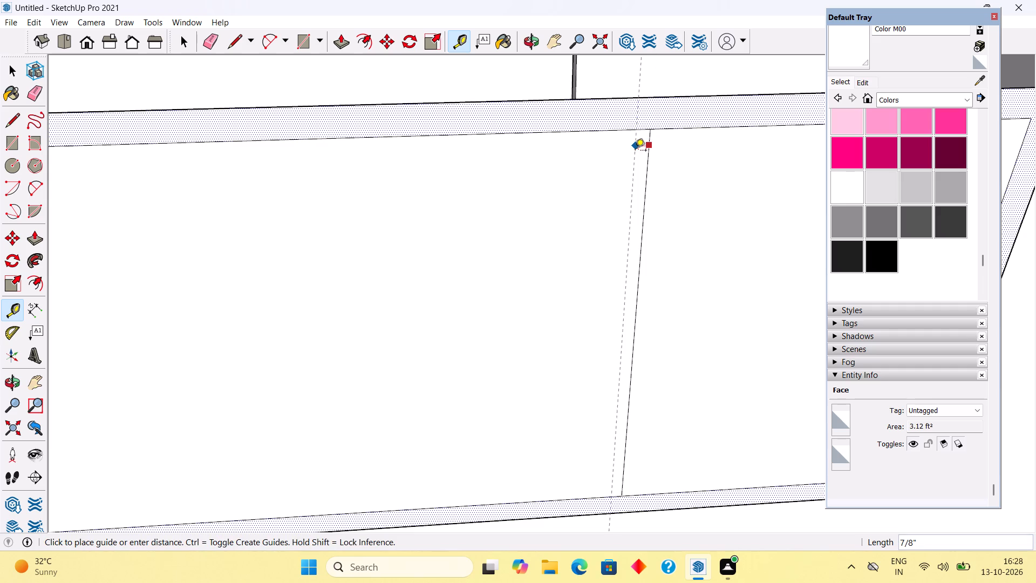
{"action": "key", "text": "2"}
{"action": "key", "text": "shift+quotedbl"}
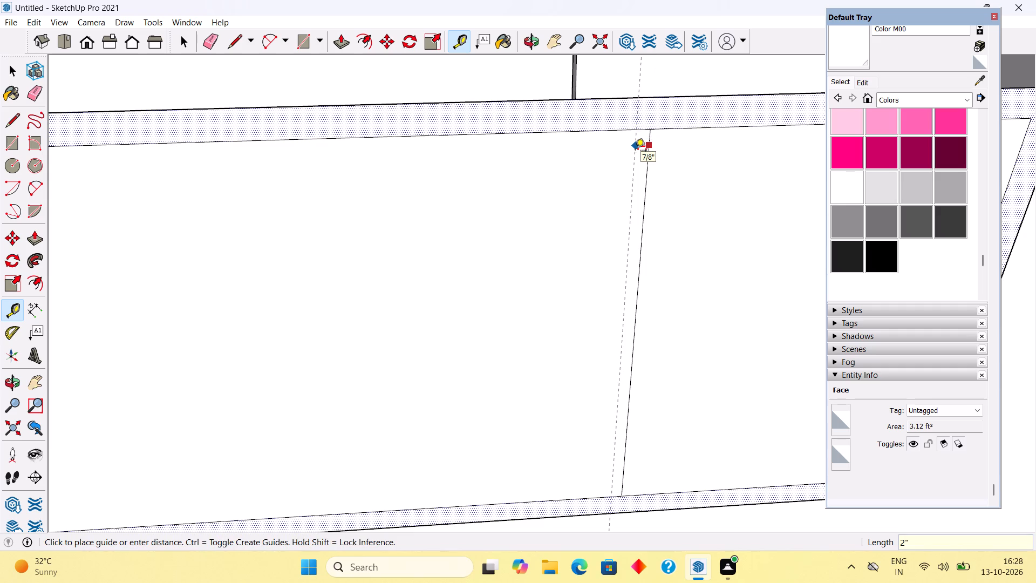
{"action": "key", "text": "Return"}
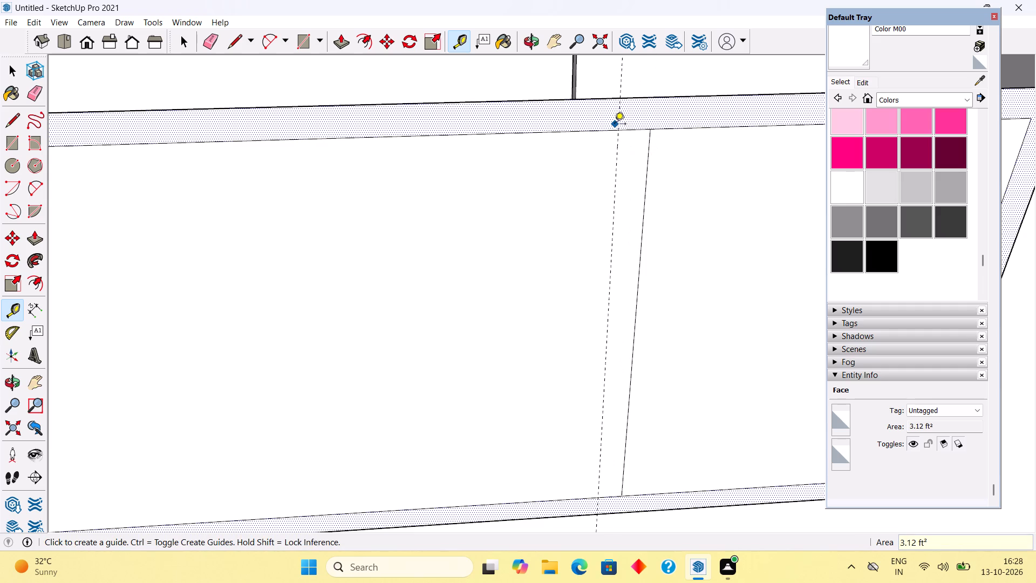
{"action": "key", "text": "l"}
{"action": "left_click", "coordinate": [619, 130]}
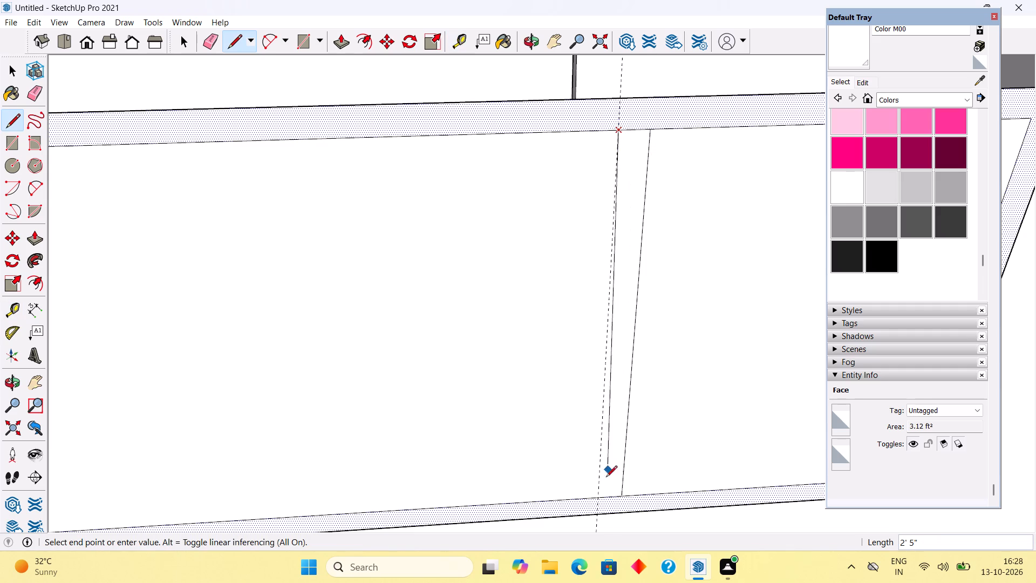
{"action": "left_click", "coordinate": [602, 494]}
{"action": "key", "text": "space"}
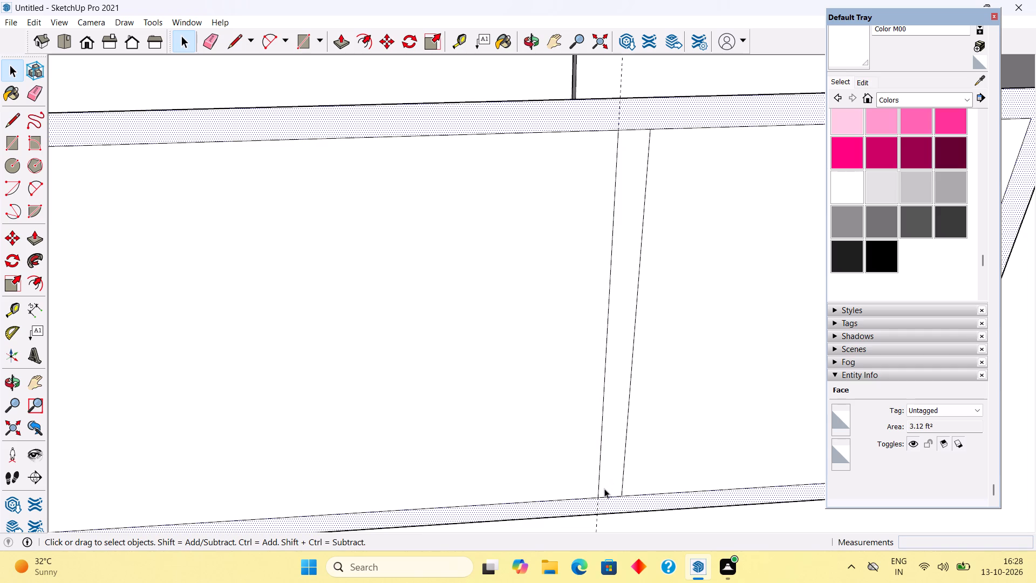
Erase the short edge segments at both ends of the 2" vertical divider so it joins the border.
{"action": "key", "text": "m"}
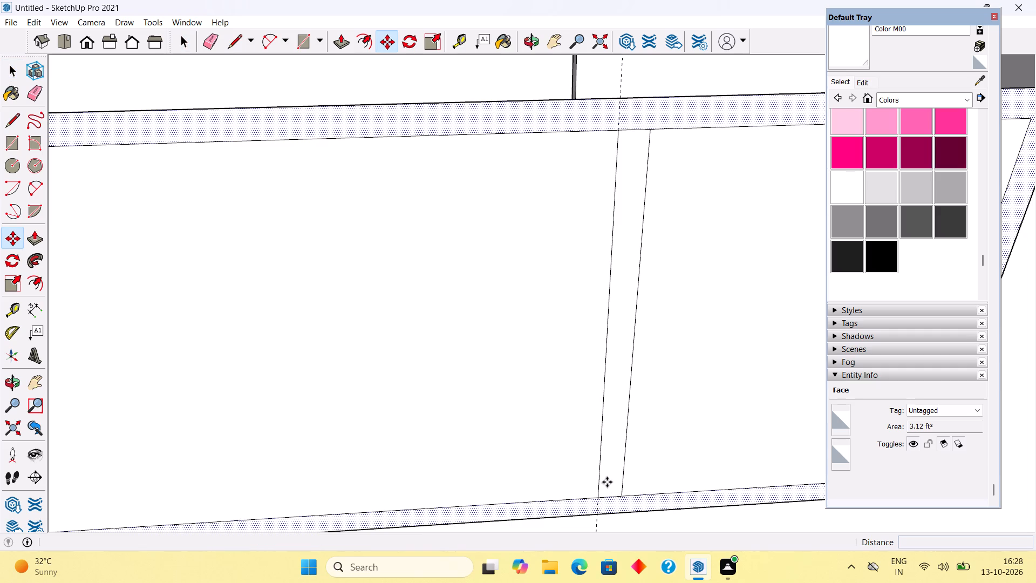
{"action": "key", "text": "e"}
{"action": "left_click", "coordinate": [615, 496]}
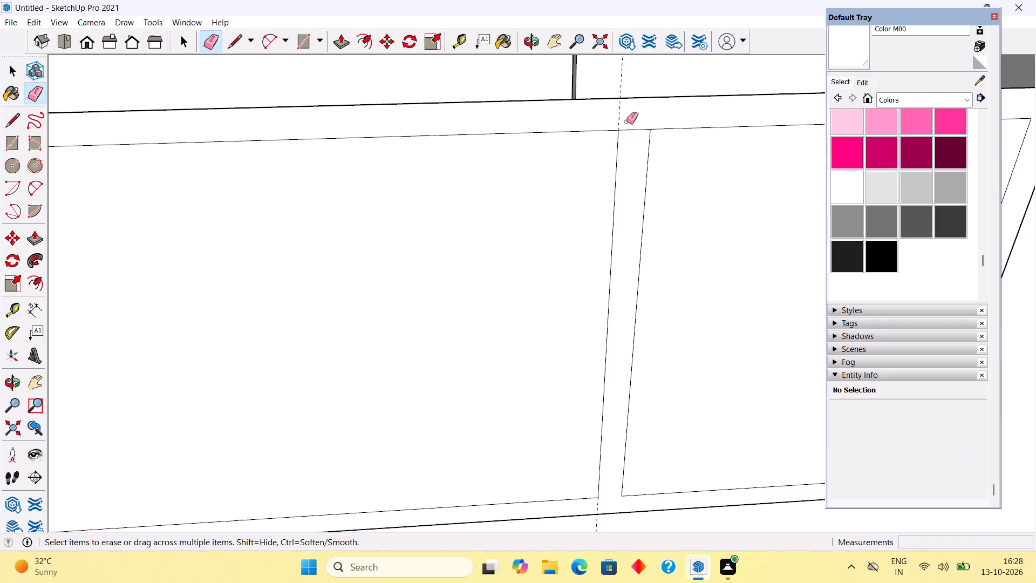
{"action": "left_click", "coordinate": [632, 129]}
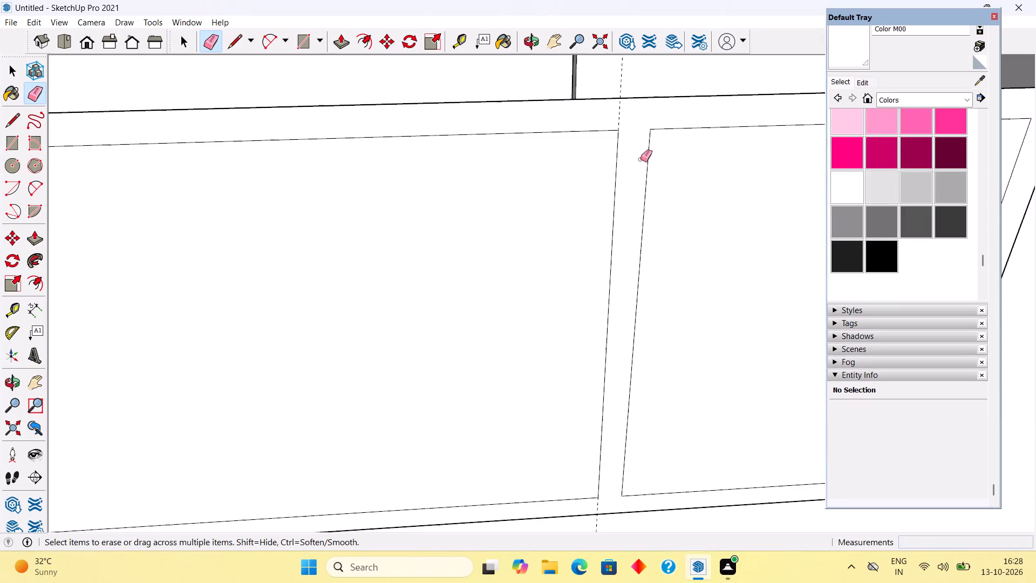
Delete the two inner faces on either side of the divider, leaving only the frame face.
{"action": "key", "text": "space"}
{"action": "left_click", "coordinate": [640, 159]}
{"action": "scroll", "coordinate": [640, 159], "scroll_direction": "down", "scroll_amount": 5}
{"action": "left_click", "coordinate": [536, 225]}
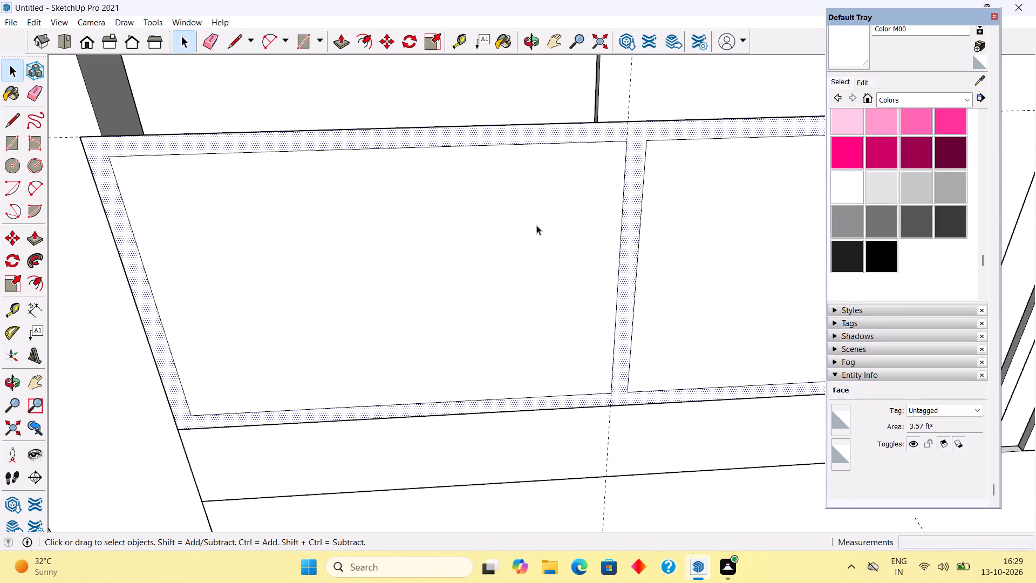
{"action": "key", "text": "Delete"}
{"action": "left_click", "coordinate": [710, 262]}
{"action": "key", "text": "Delete"}
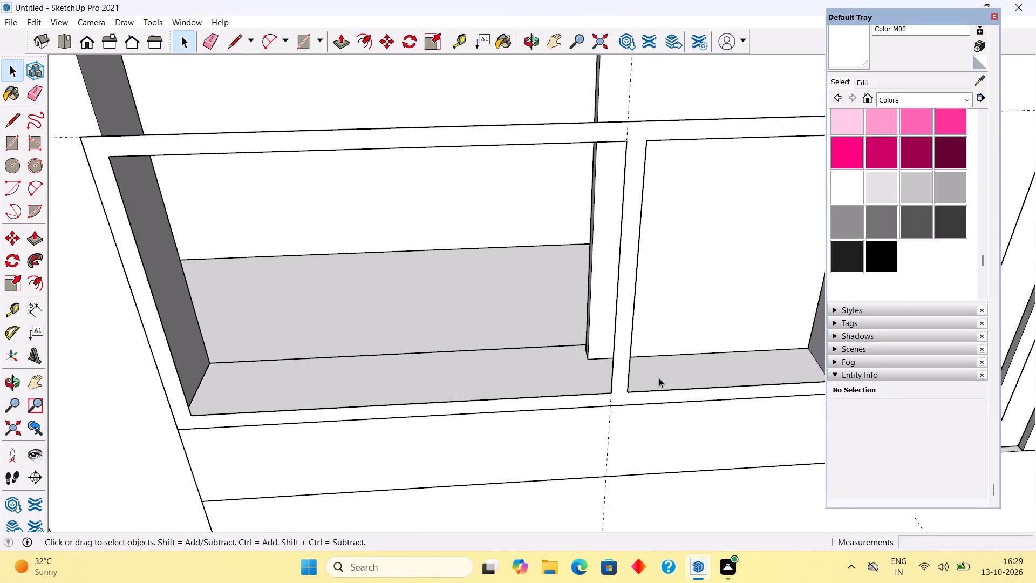
Extrude the divided frame face 2" outward from the front opening.
{"action": "scroll", "coordinate": [615, 397], "scroll_direction": "up", "scroll_amount": 5}
{"action": "left_click", "coordinate": [616, 394]}
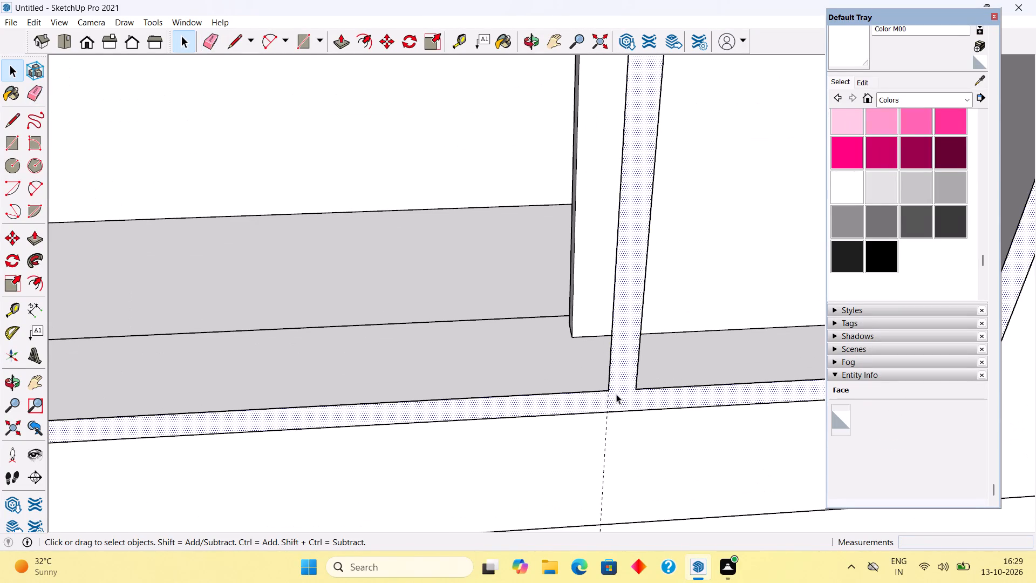
{"action": "key", "text": "p"}
{"action": "left_click", "coordinate": [616, 394]}
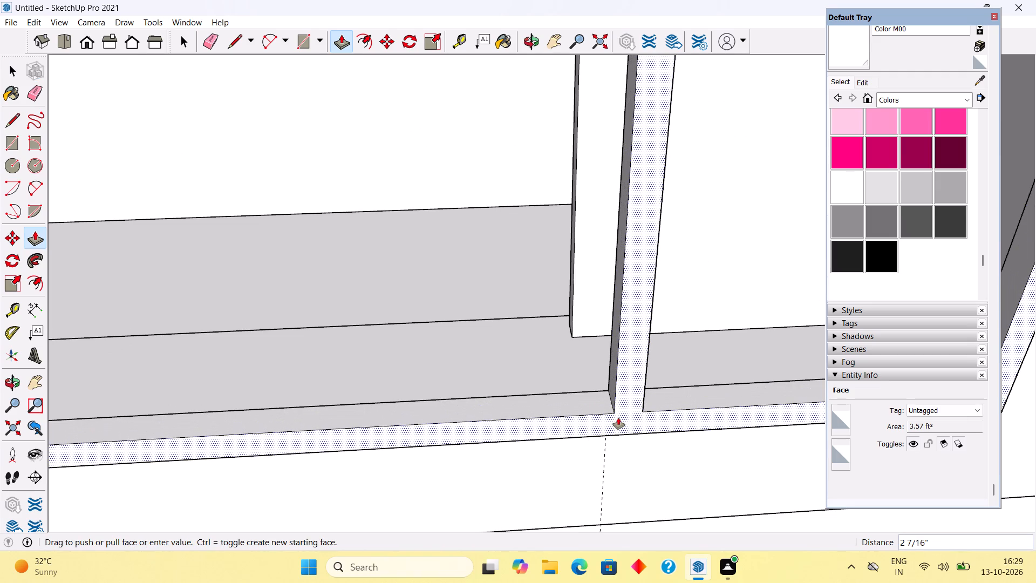
{"action": "type", "text": "2\""}
{"action": "key", "text": "Return"}
{"action": "key", "text": "space"}
Select the entire 2" thick divided frame with its connected geometry and make it a group.
{"action": "scroll", "coordinate": [620, 421], "scroll_direction": "down", "scroll_amount": 3}
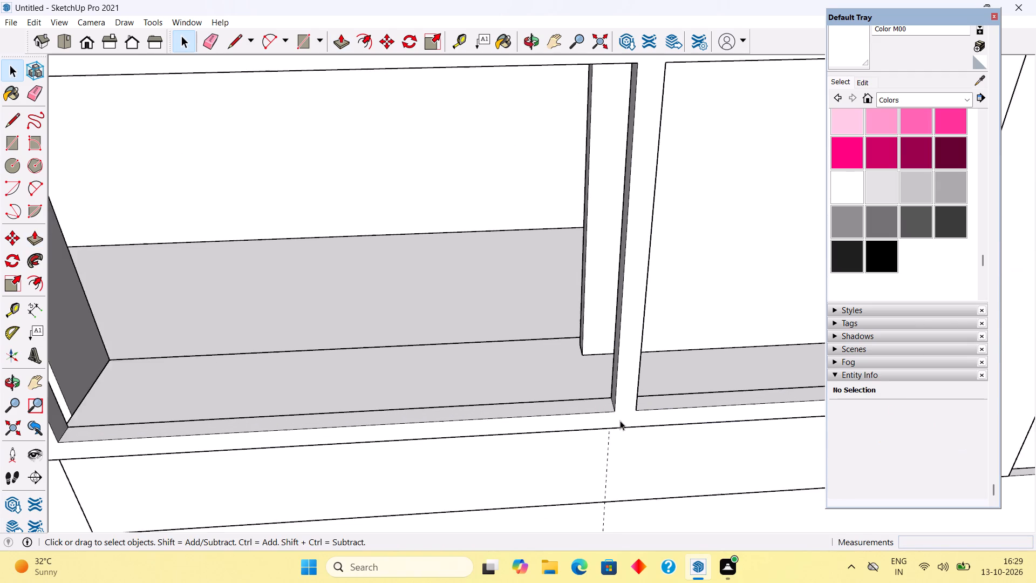
{"action": "scroll", "coordinate": [620, 421], "scroll_direction": "down", "scroll_amount": 9}
{"action": "triple_click", "coordinate": [642, 371]}
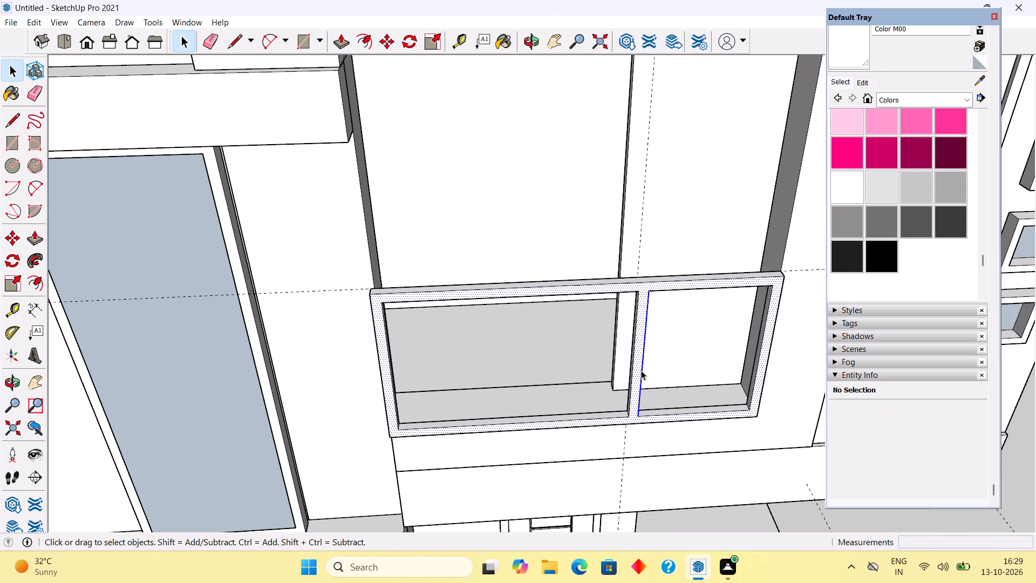
{"action": "right_click", "coordinate": [641, 370]}
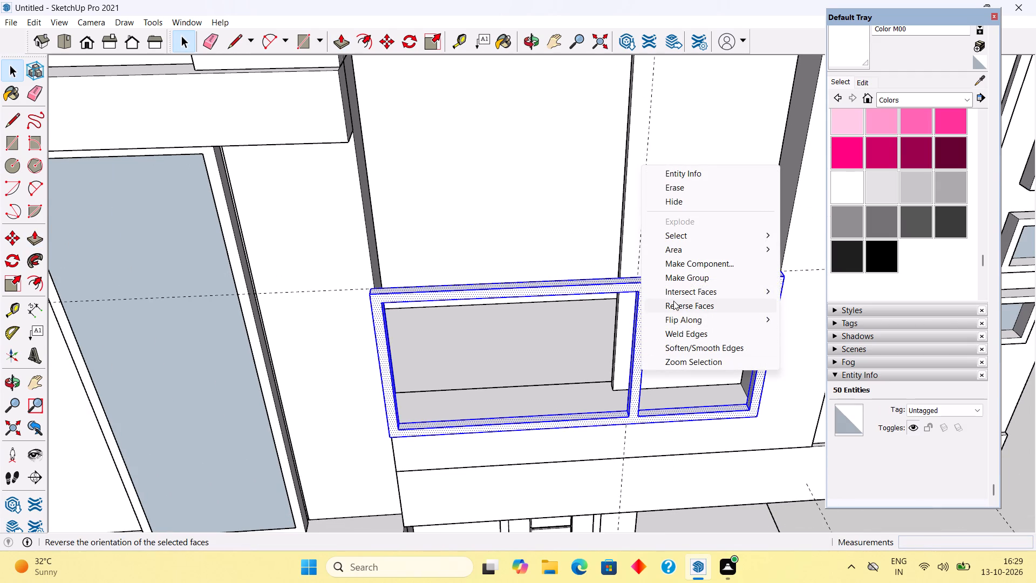
{"action": "left_click", "coordinate": [679, 277]}
Move the frame group 2" back into the front opening from its bottom corner, flush with the wall's outer face.
{"action": "middle_click_drag", "start_coordinate": [738, 341], "coordinate": [537, 208]}
{"action": "scroll", "coordinate": [539, 283], "scroll_direction": "up", "scroll_amount": 6}
{"action": "key", "text": "m"}
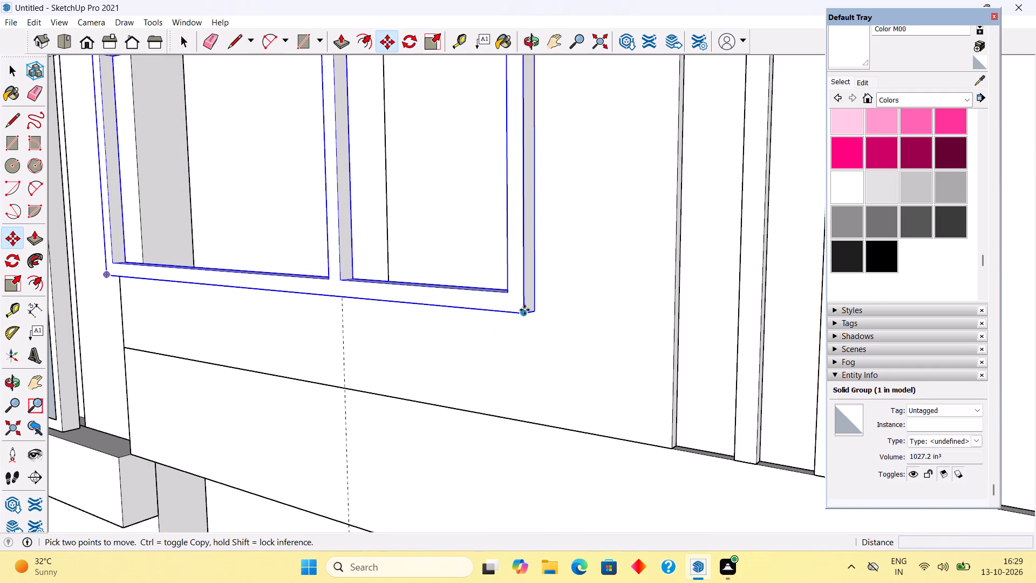
{"action": "left_click", "coordinate": [523, 310]}
{"action": "left_click", "coordinate": [536, 310]}
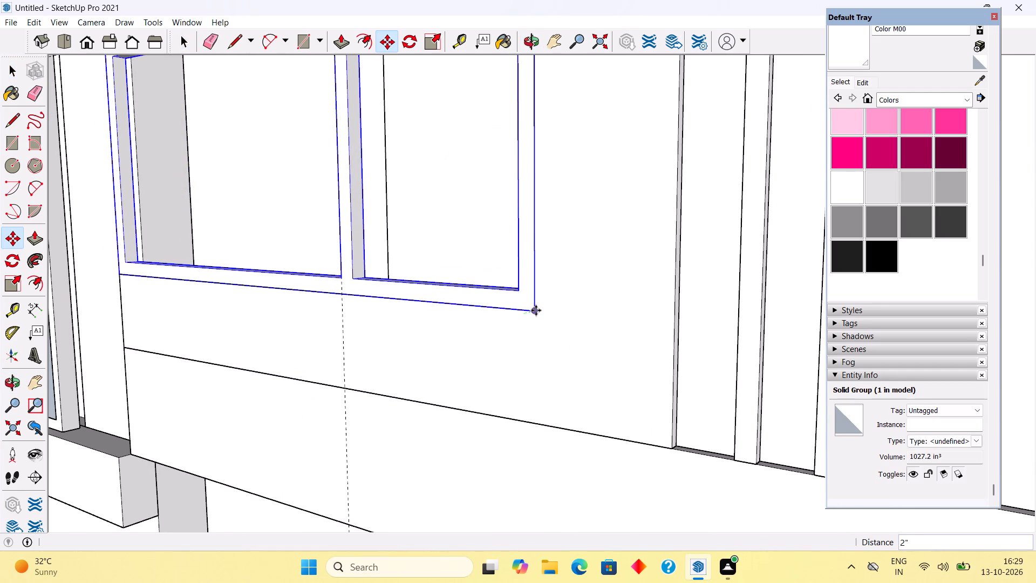
Draw two rectangular panel faces filling both openings of the divided frame in the upper-floor front opening.
{"action": "key", "text": "space"}
{"action": "scroll", "coordinate": [536, 310], "scroll_direction": "down", "scroll_amount": 19}
{"action": "middle_click_drag", "start_coordinate": [539, 317], "coordinate": [642, 332]}
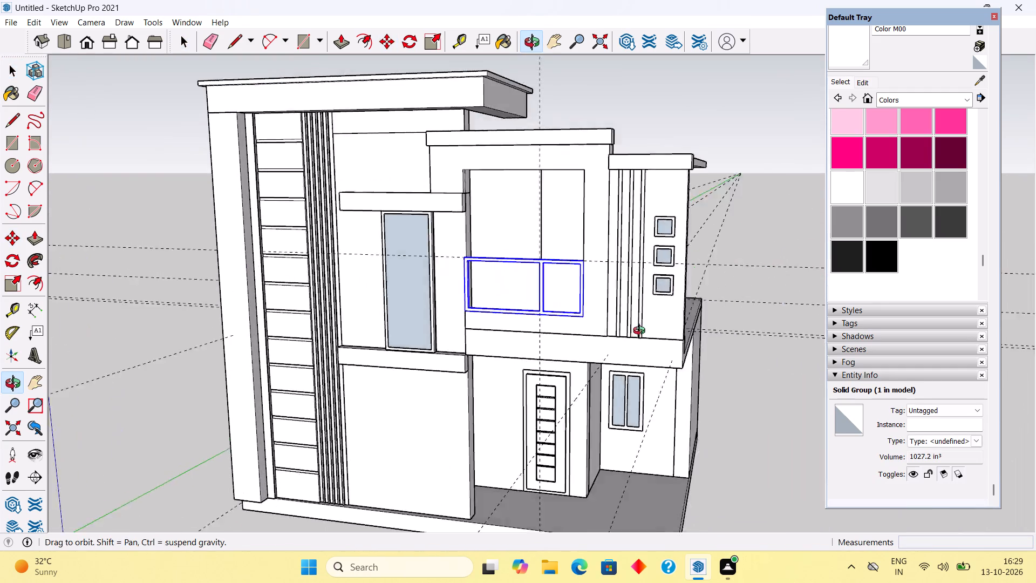
{"action": "middle_click_drag", "start_coordinate": [642, 332], "coordinate": [697, 330]}
{"action": "left_click", "coordinate": [731, 193]}
{"action": "scroll", "coordinate": [496, 259], "scroll_direction": "up", "scroll_amount": 5}
{"action": "middle_click_drag", "start_coordinate": [533, 270], "coordinate": [543, 276]}
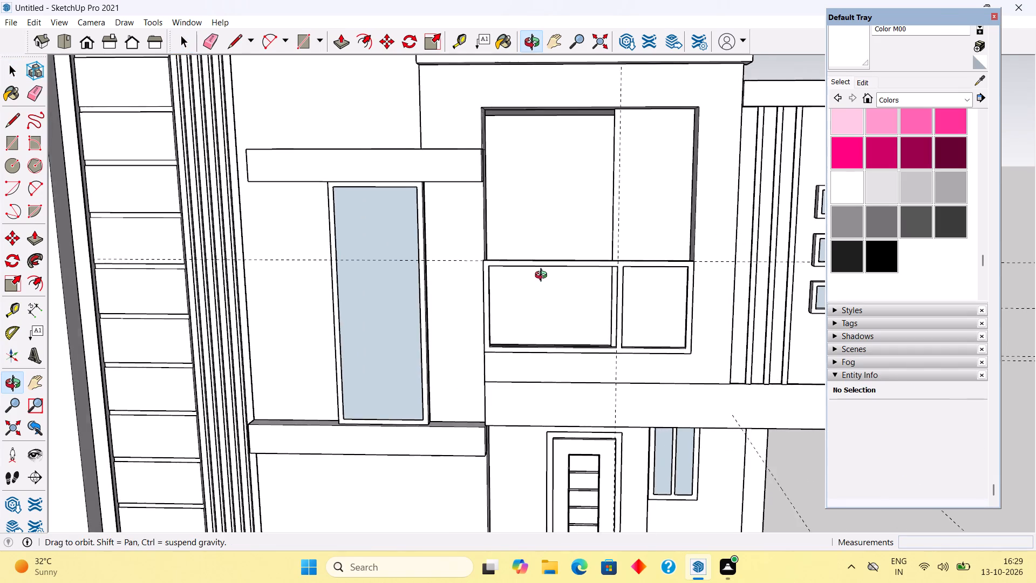
{"action": "middle_click_drag", "start_coordinate": [543, 276], "coordinate": [591, 294]}
{"action": "scroll", "coordinate": [574, 280], "scroll_direction": "up", "scroll_amount": 5}
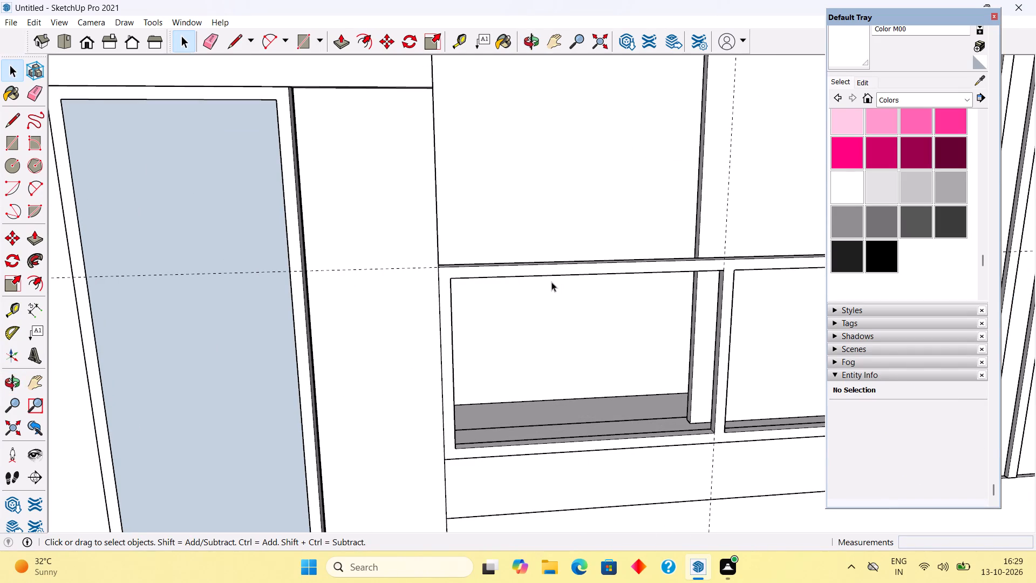
{"action": "key", "text": "r"}
{"action": "left_click", "coordinate": [448, 277]}
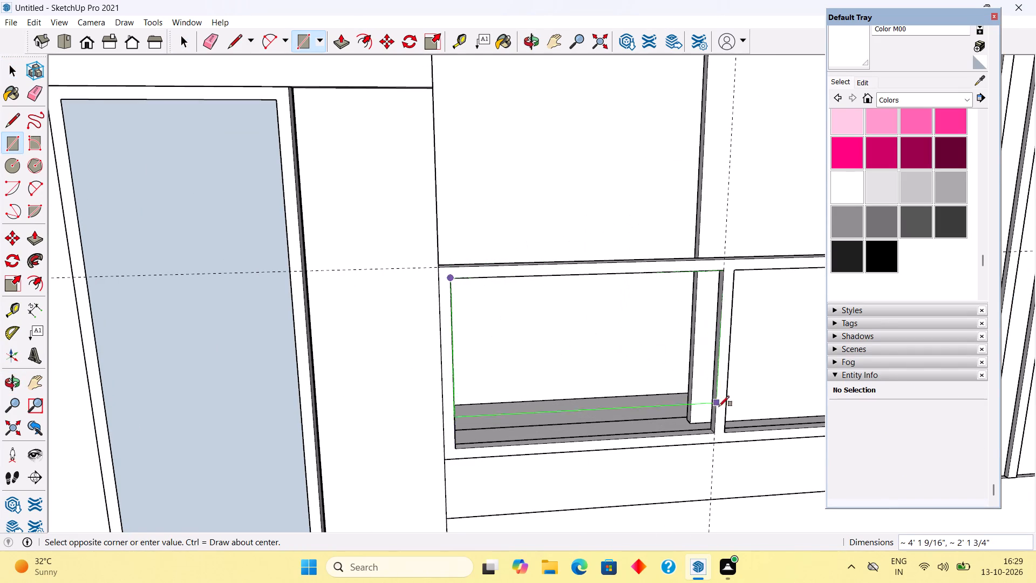
{"action": "left_click", "coordinate": [717, 431]}
{"action": "scroll", "coordinate": [667, 402], "scroll_direction": "down", "scroll_amount": 5}
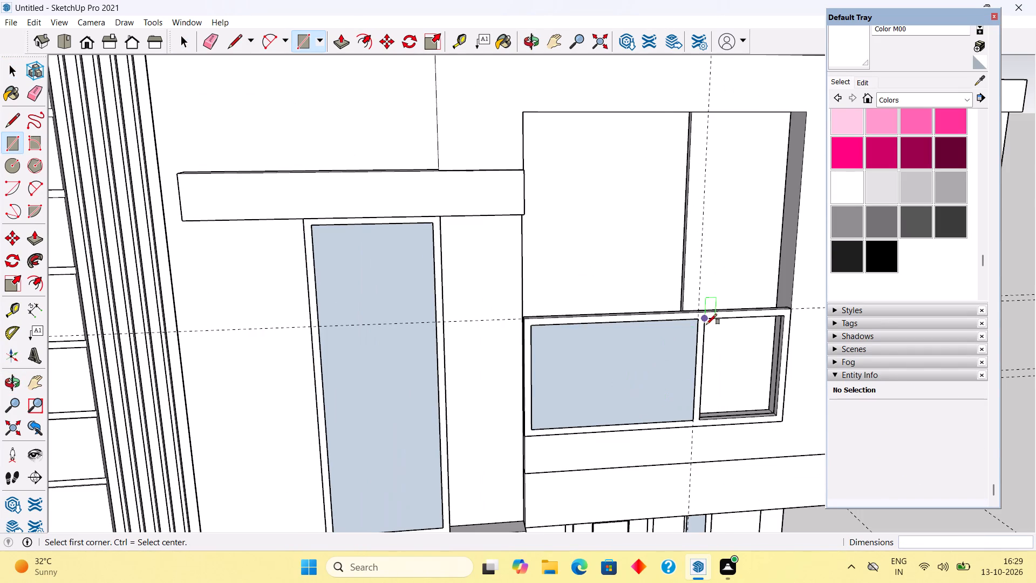
{"action": "scroll", "coordinate": [707, 324], "scroll_direction": "up", "scroll_amount": 1}
{"action": "left_click", "coordinate": [707, 322]}
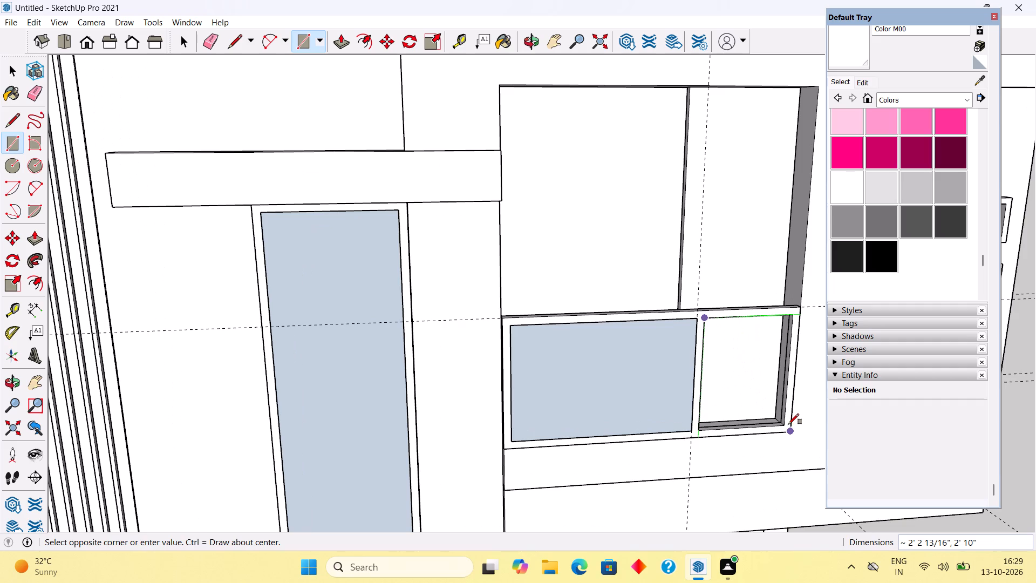
{"action": "left_click", "coordinate": [787, 424]}
Make each of the two panel faces inside the divided frame its own group.
{"action": "key", "text": "space"}
{"action": "triple_click", "coordinate": [761, 413]}
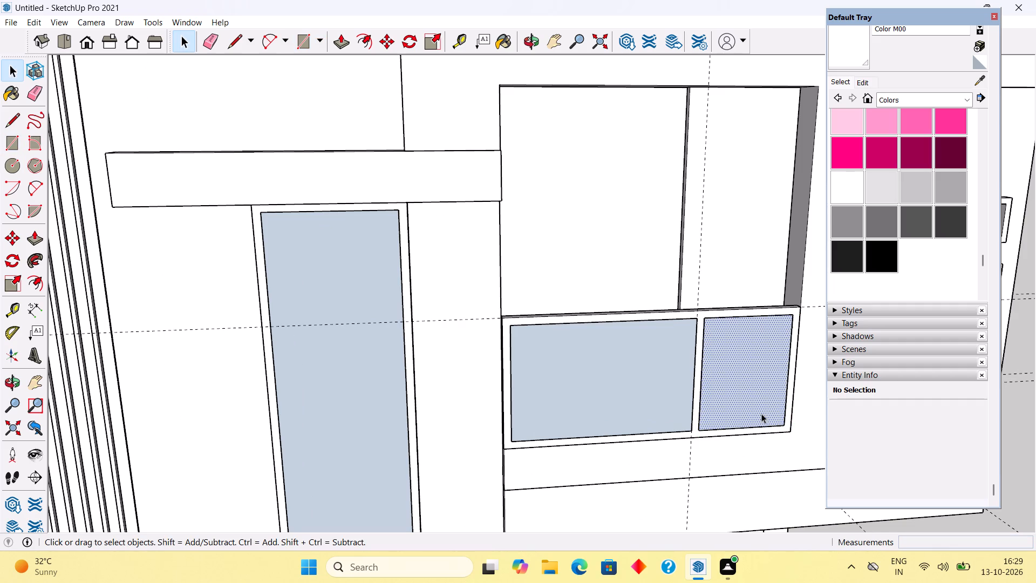
{"action": "right_click", "coordinate": [761, 413]}
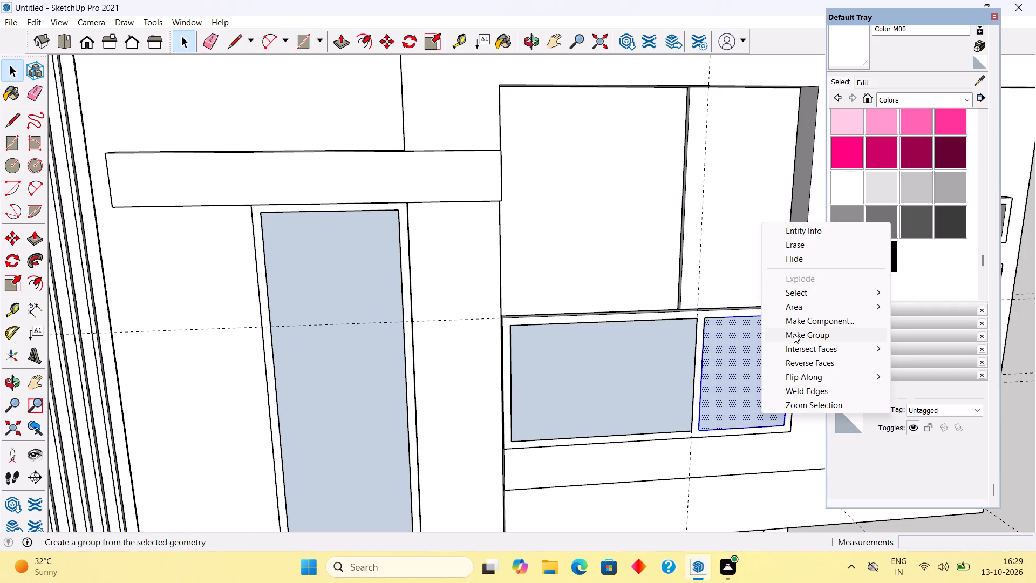
{"action": "left_click", "coordinate": [794, 334]}
{"action": "triple_click", "coordinate": [668, 358]}
{"action": "right_click", "coordinate": [668, 358]}
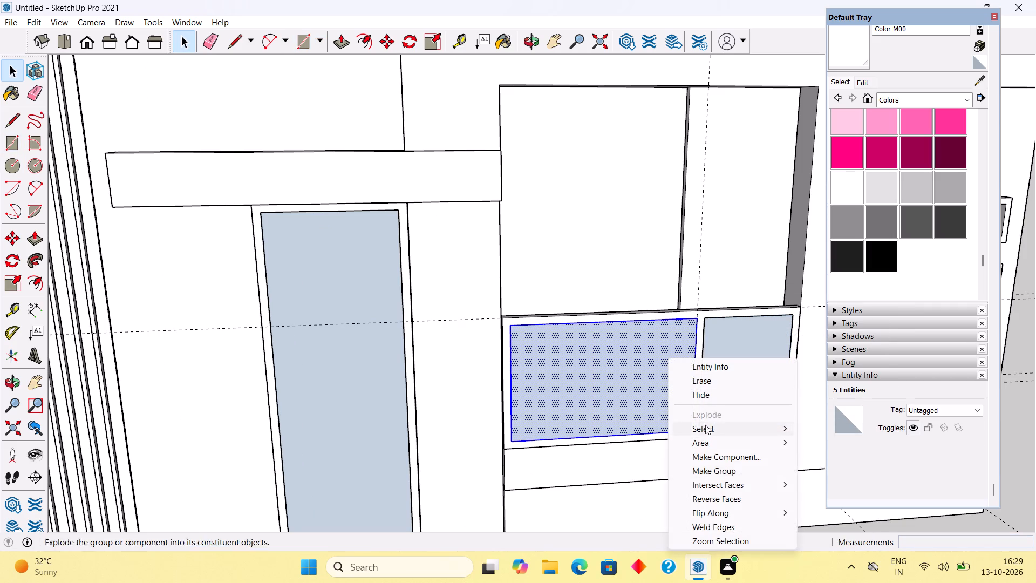
{"action": "left_click", "coordinate": [715, 471]}
{"action": "scroll", "coordinate": [560, 267], "scroll_direction": "down", "scroll_amount": 11}
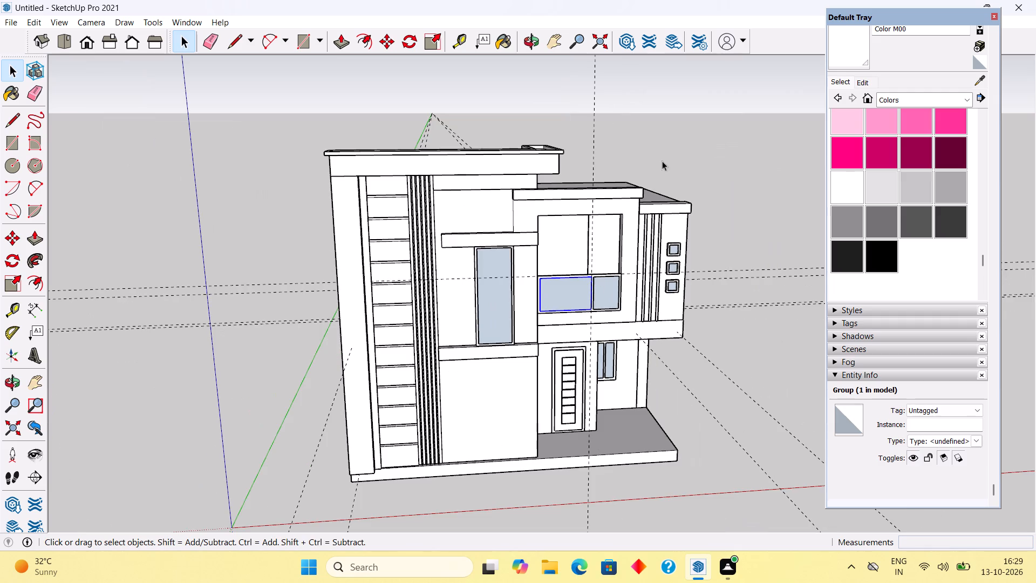
{"action": "left_click", "coordinate": [682, 133]}
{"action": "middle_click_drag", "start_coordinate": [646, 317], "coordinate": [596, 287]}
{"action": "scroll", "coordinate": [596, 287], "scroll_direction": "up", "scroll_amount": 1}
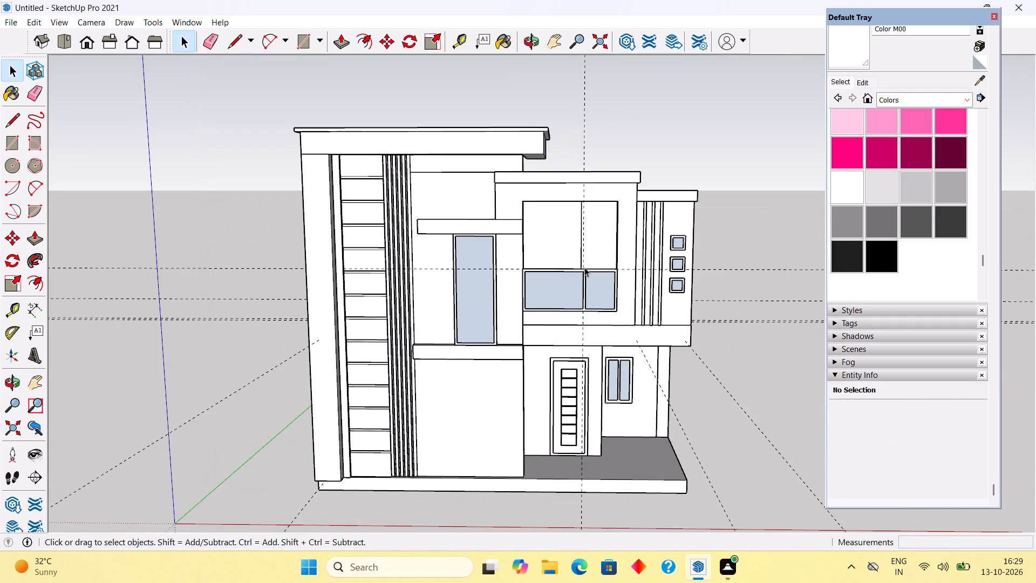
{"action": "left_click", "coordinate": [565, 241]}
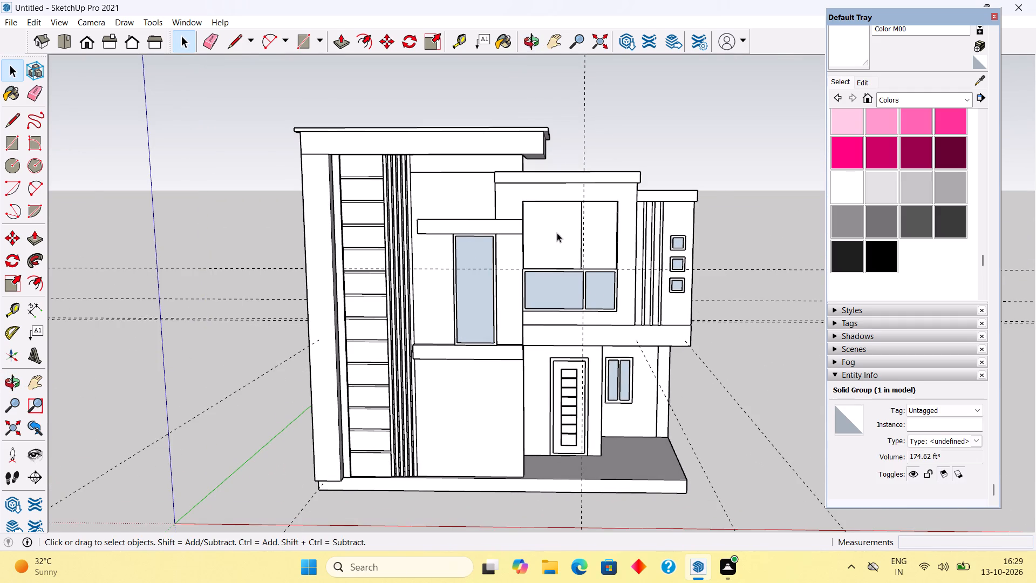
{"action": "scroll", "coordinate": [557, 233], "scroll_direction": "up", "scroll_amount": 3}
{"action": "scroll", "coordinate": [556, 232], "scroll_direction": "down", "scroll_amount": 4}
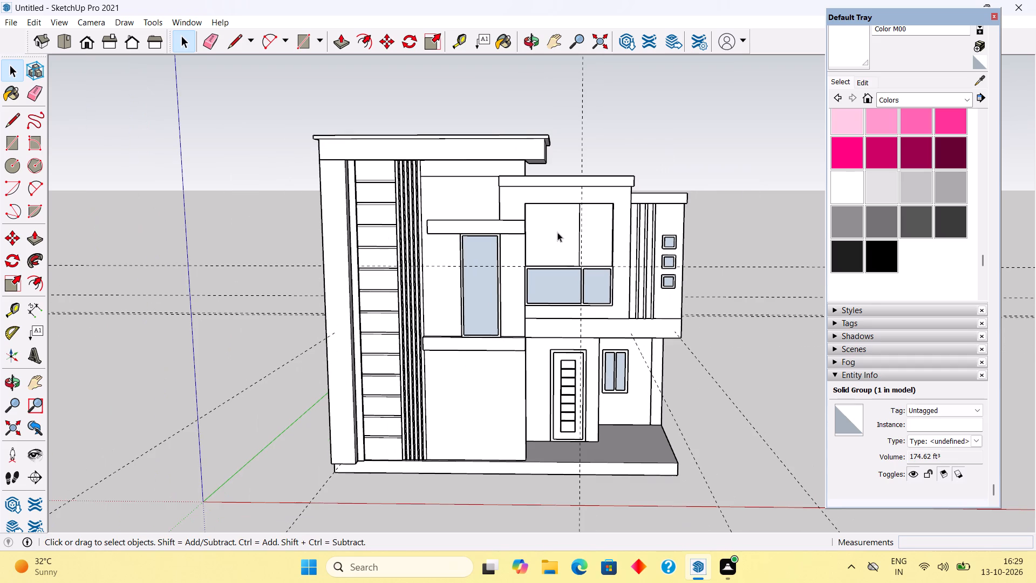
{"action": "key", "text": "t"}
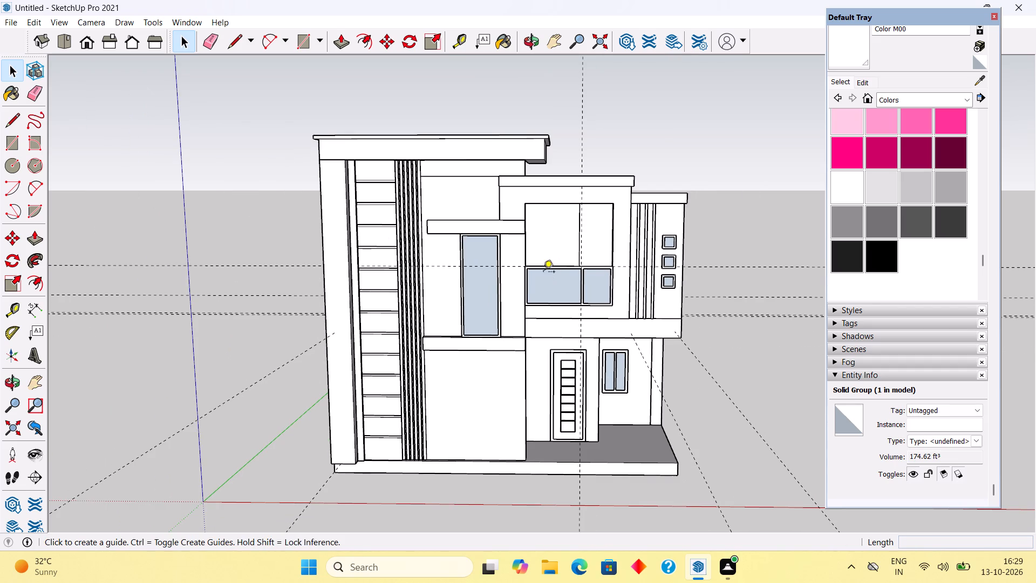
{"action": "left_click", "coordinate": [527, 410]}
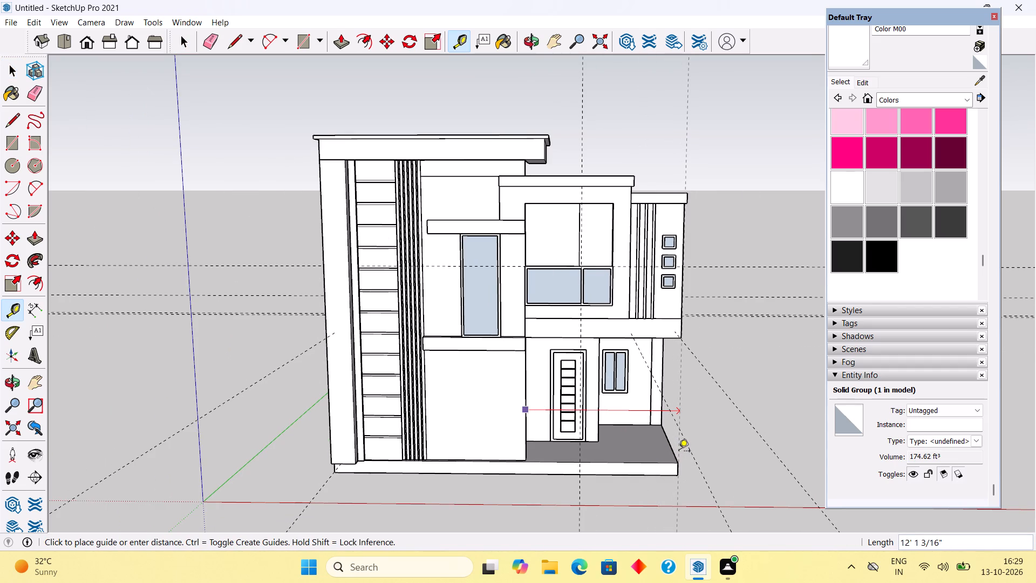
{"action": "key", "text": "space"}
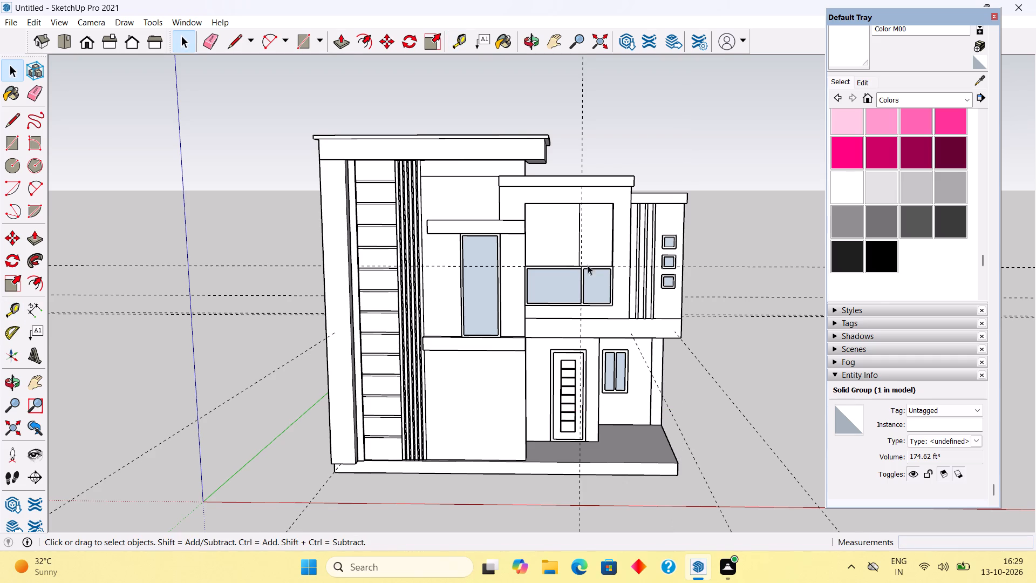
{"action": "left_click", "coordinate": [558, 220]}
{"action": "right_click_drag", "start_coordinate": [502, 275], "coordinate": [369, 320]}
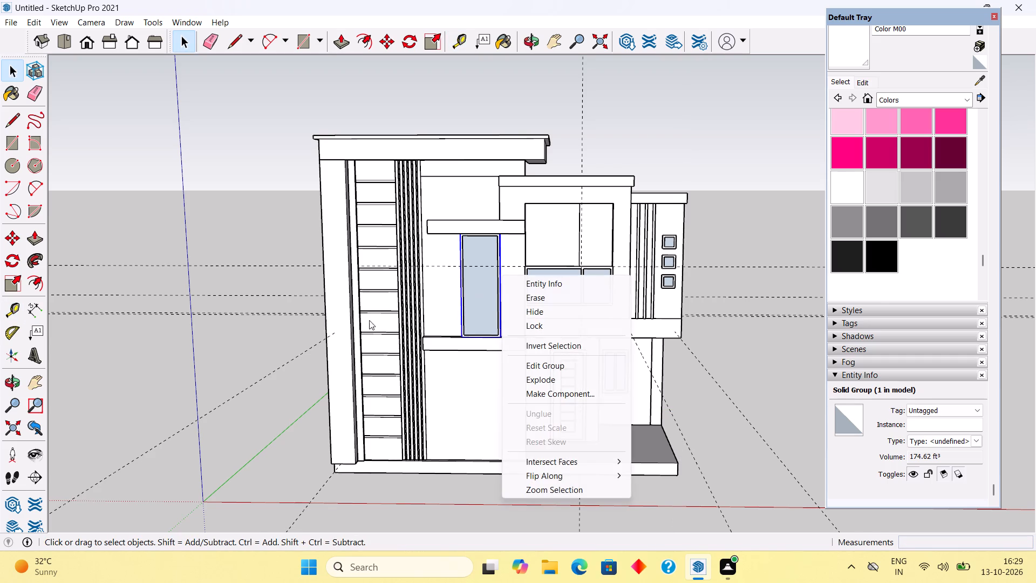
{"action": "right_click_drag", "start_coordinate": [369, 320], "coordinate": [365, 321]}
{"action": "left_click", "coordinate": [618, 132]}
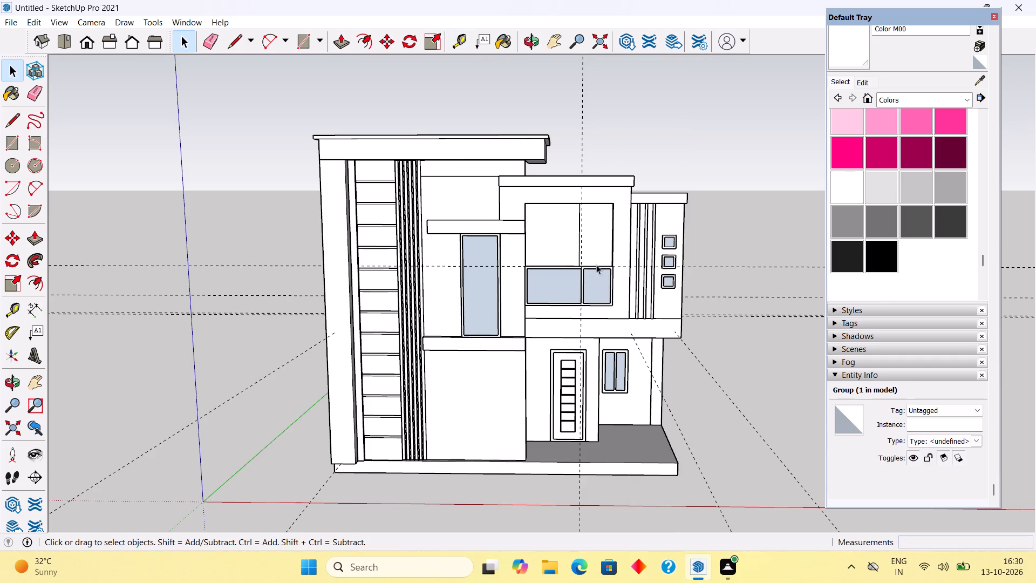
Isolate the upper-floor partition wall behind the large front opening by hiding everything else in the model.
{"action": "scroll", "coordinate": [596, 265], "scroll_direction": "up", "scroll_amount": 11}
{"action": "middle_click_drag", "start_coordinate": [603, 250], "coordinate": [448, 286]}
{"action": "left_click", "coordinate": [456, 210]}
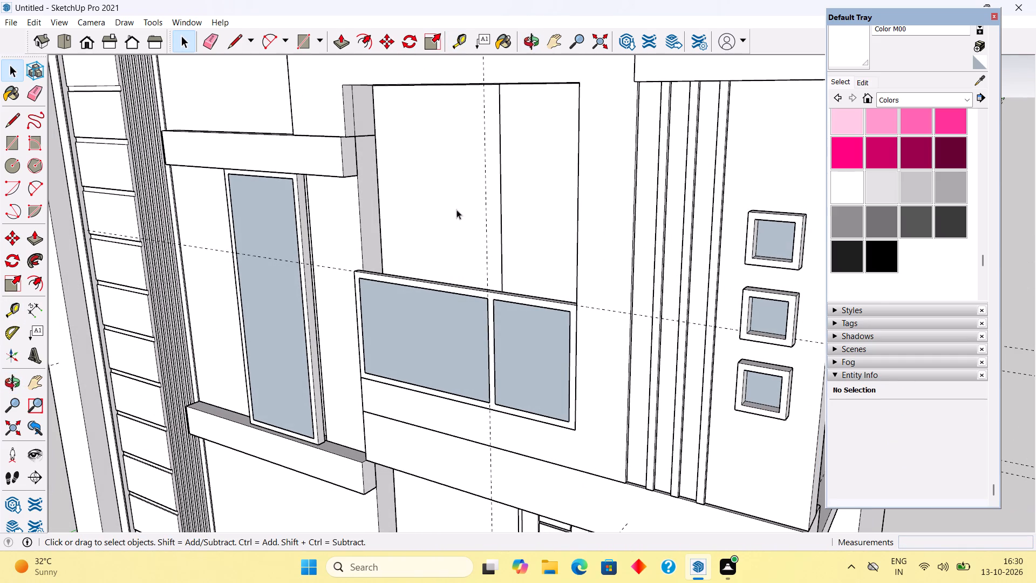
{"action": "scroll", "coordinate": [456, 209], "scroll_direction": "down", "scroll_amount": 5}
{"action": "middle_click_drag", "start_coordinate": [574, 330], "coordinate": [332, 309]}
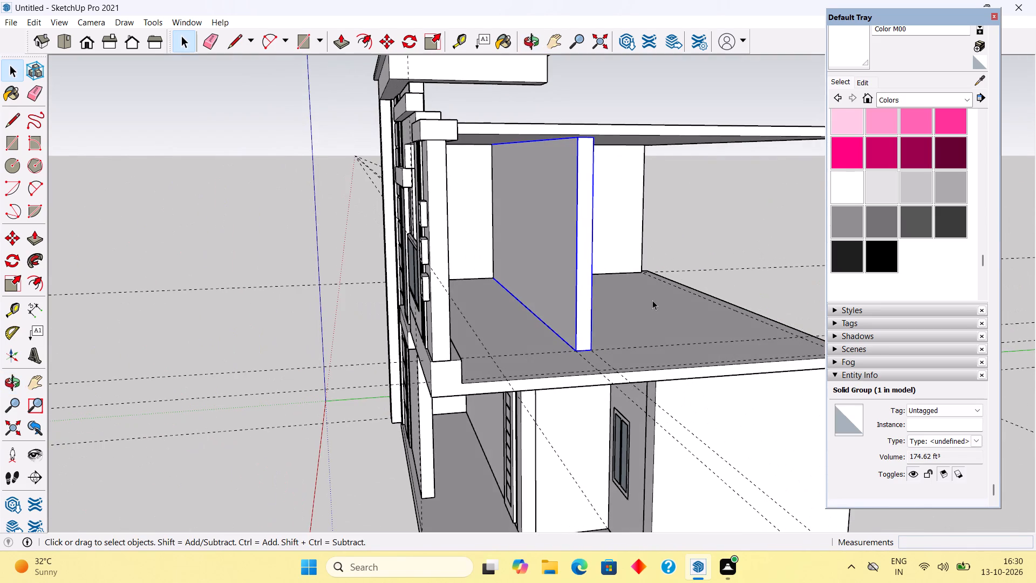
{"action": "right_click", "coordinate": [587, 268]}
{"action": "left_click", "coordinate": [629, 337]}
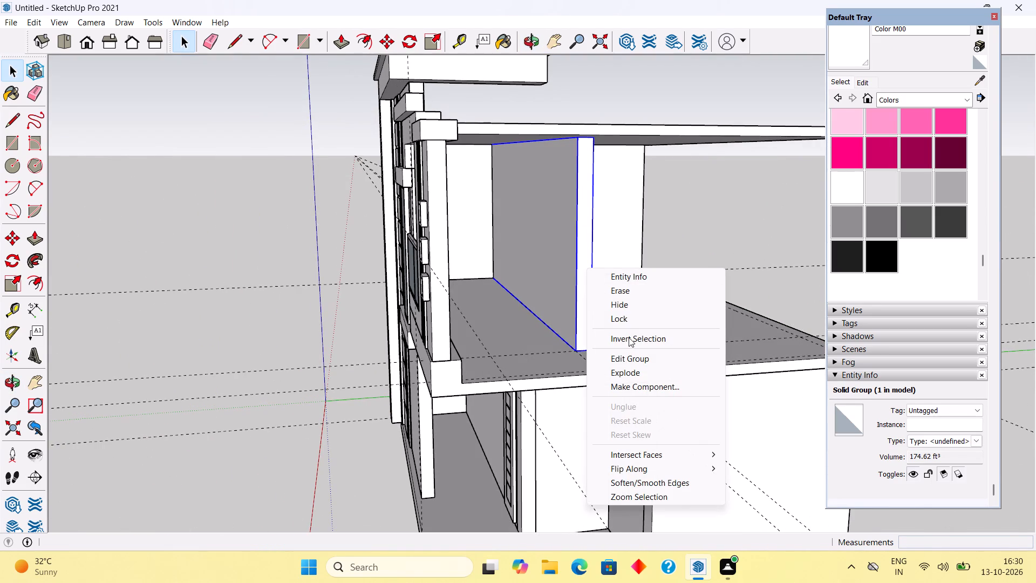
{"action": "right_click", "coordinate": [633, 352]}
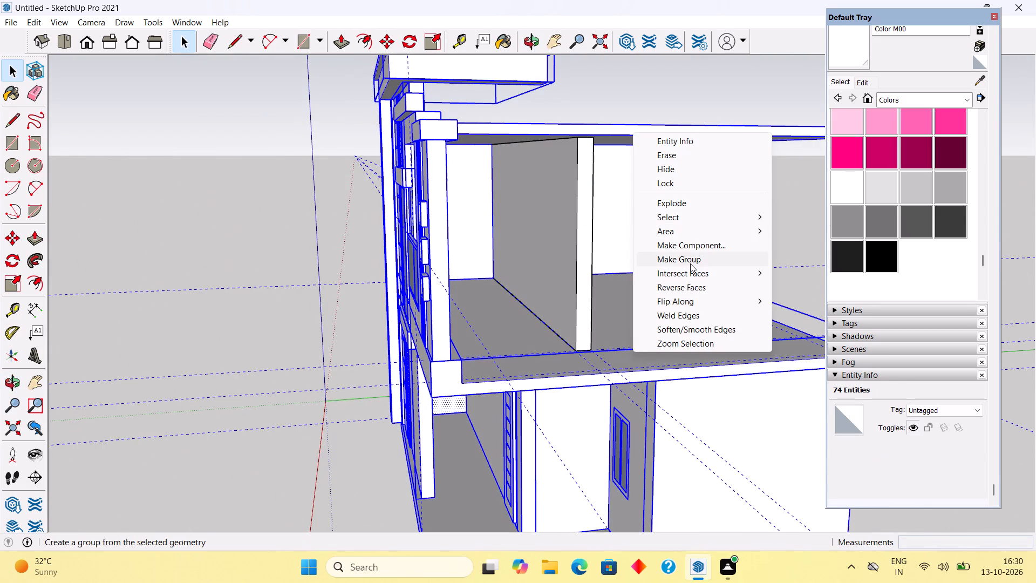
{"action": "left_click", "coordinate": [683, 170]}
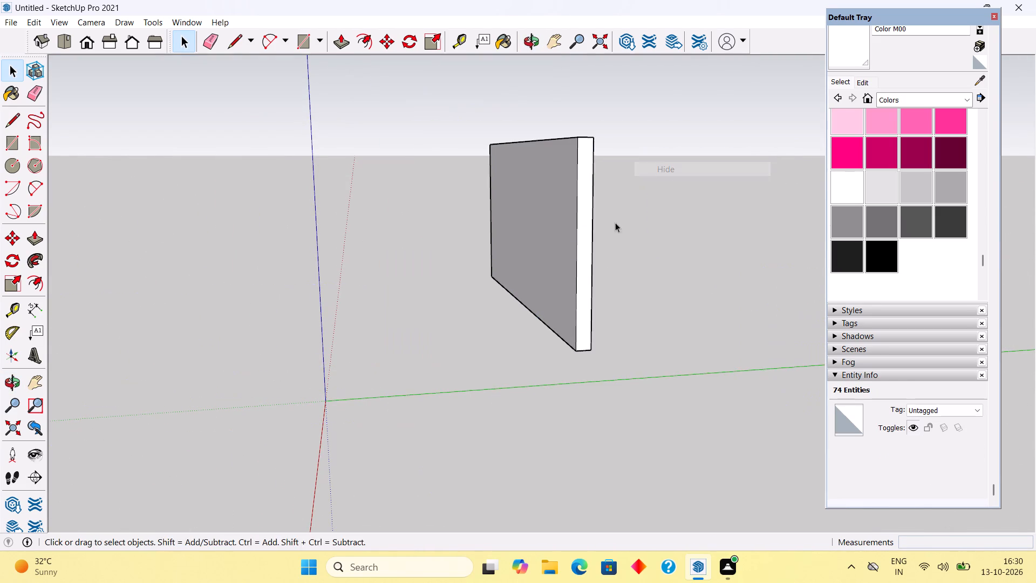
Place vertical guides 12' and 8' from the right edge of the isolated wall's front face.
{"action": "middle_click_drag", "start_coordinate": [566, 254], "coordinate": [855, 322]}
{"action": "scroll", "coordinate": [854, 315], "scroll_direction": "down", "scroll_amount": 4}
{"action": "scroll", "coordinate": [643, 304], "scroll_direction": "down", "scroll_amount": 1}
{"action": "middle_click_drag", "start_coordinate": [656, 339], "coordinate": [766, 273]}
{"action": "scroll", "coordinate": [725, 170], "scroll_direction": "up", "scroll_amount": 3}
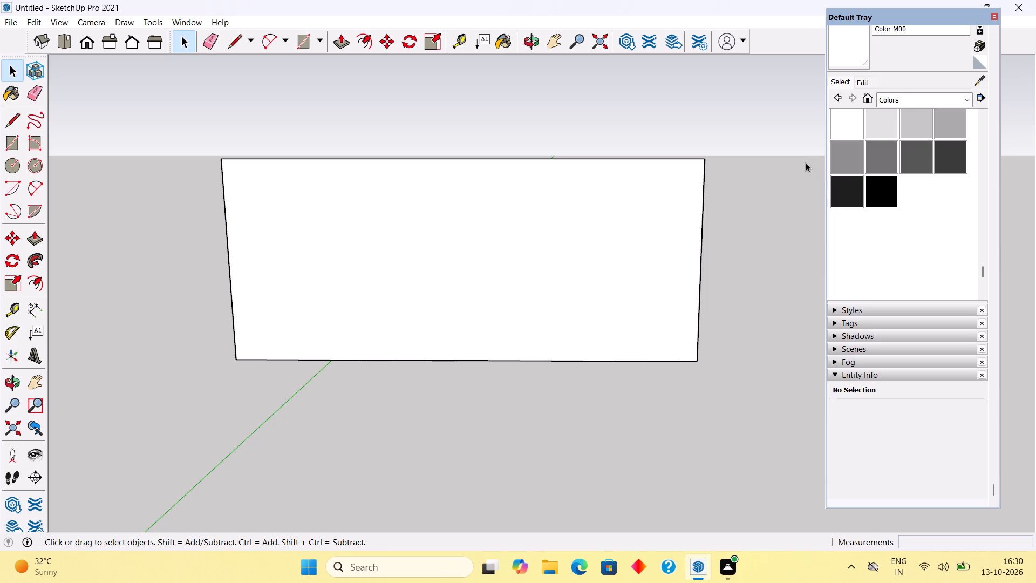
{"action": "key", "text": "t"}
{"action": "left_click", "coordinate": [704, 213]}
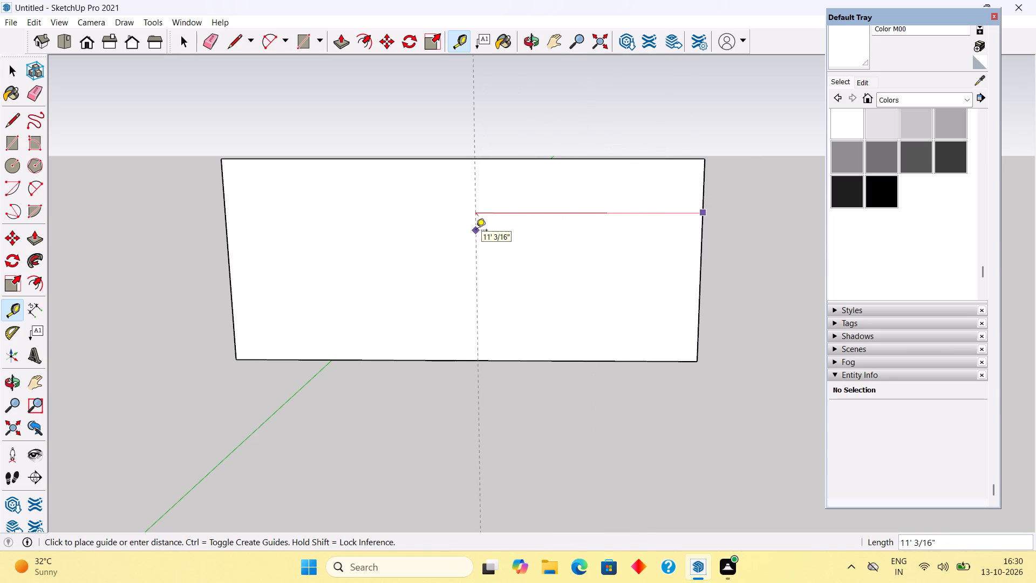
{"action": "type", "text": "12'"}
{"action": "key", "text": "Return"}
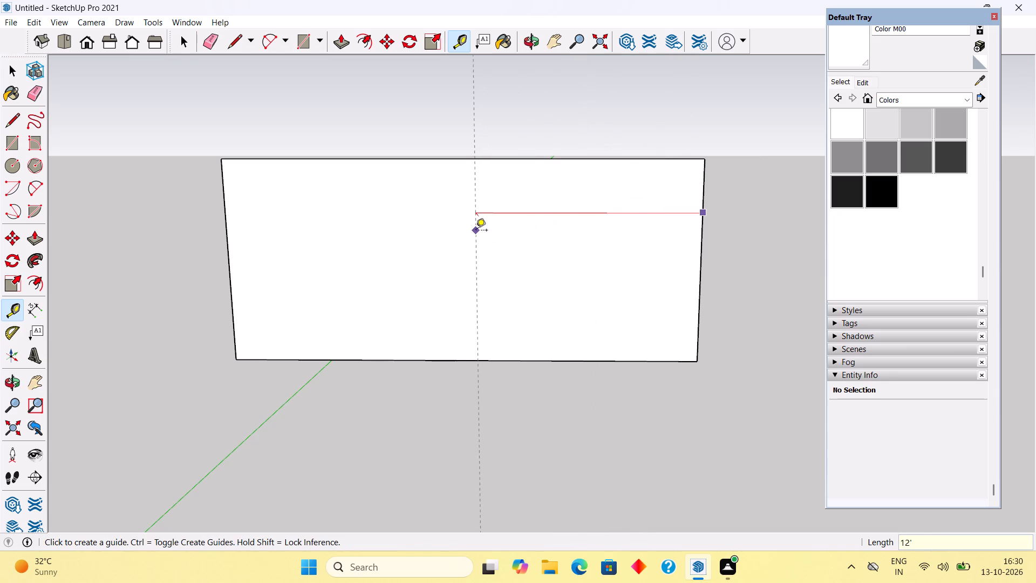
{"action": "left_click", "coordinate": [702, 270]}
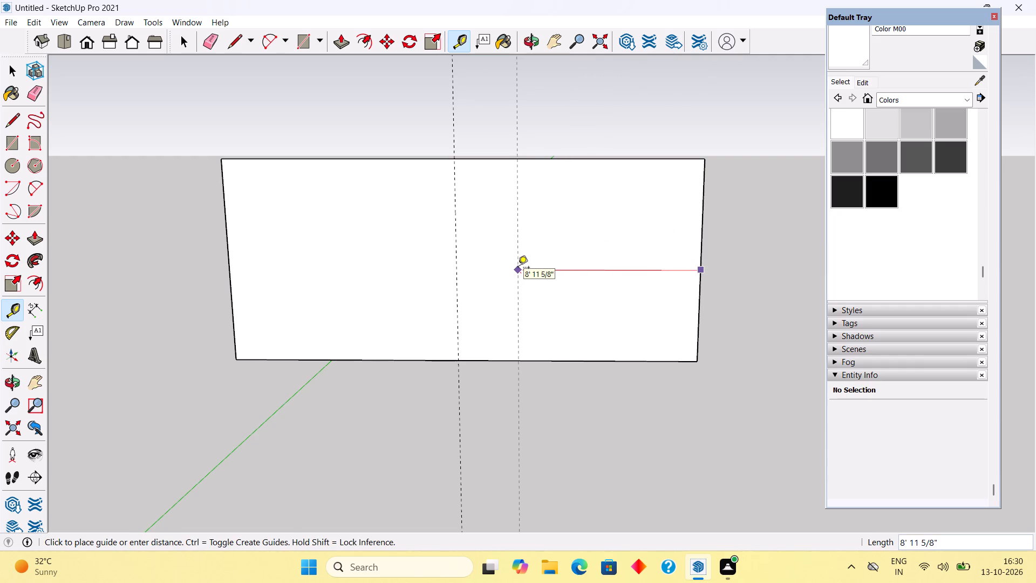
{"action": "type", "text": "8'"}
{"action": "key", "text": "Return"}
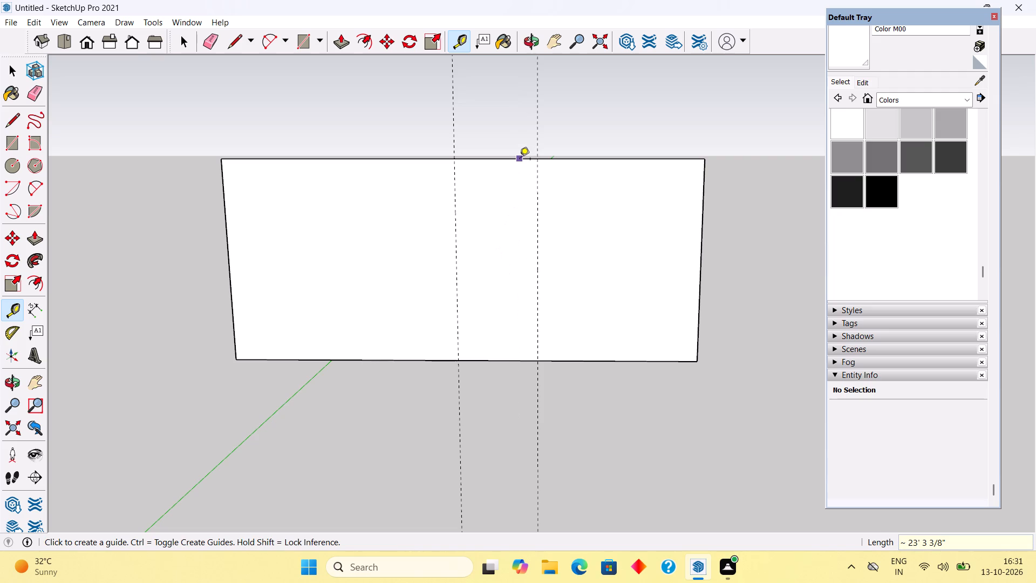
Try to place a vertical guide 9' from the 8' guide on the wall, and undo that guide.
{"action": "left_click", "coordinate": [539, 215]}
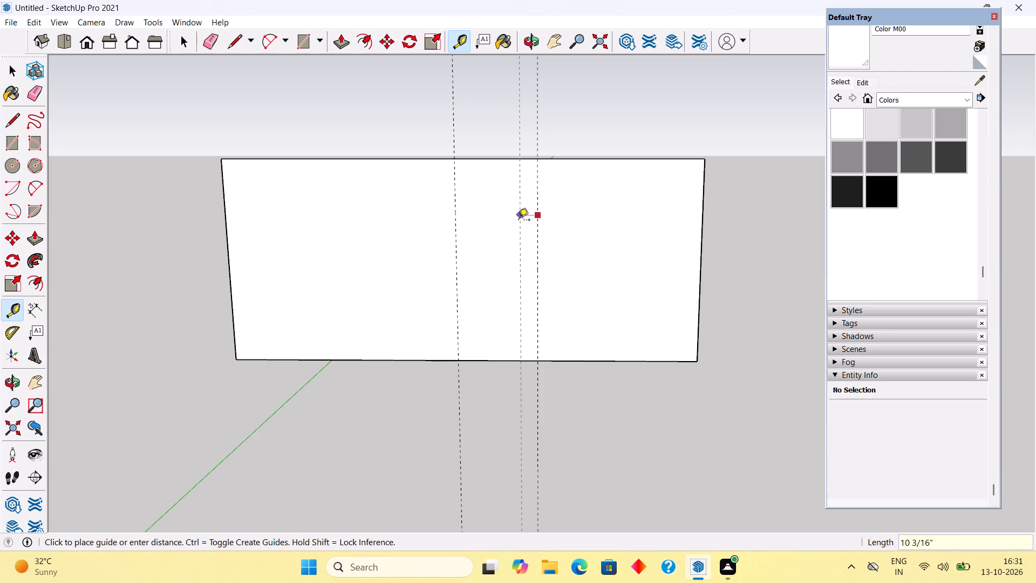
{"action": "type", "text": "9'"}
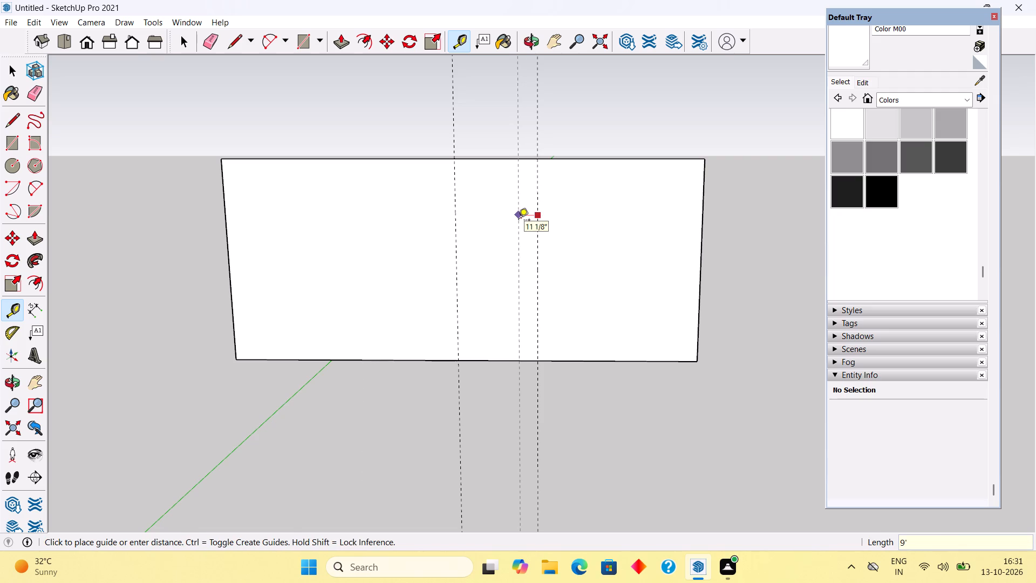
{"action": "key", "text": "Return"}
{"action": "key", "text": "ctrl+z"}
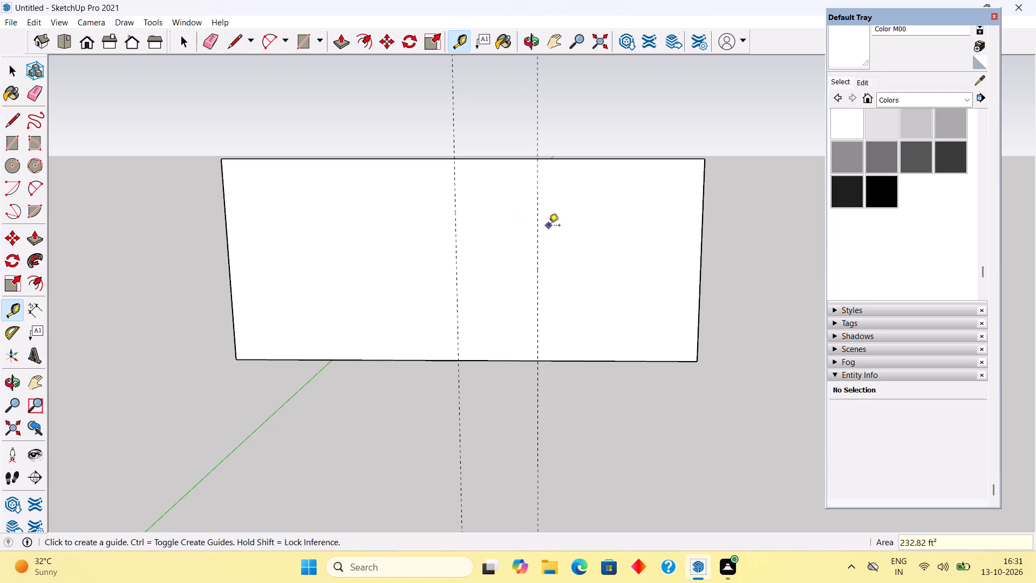
Place a vertical guide 1.5' from the 8' guide towards the 12' guide, and a horizontal guide 2.5' below the wall's top edge.
{"action": "left_click", "coordinate": [535, 246]}
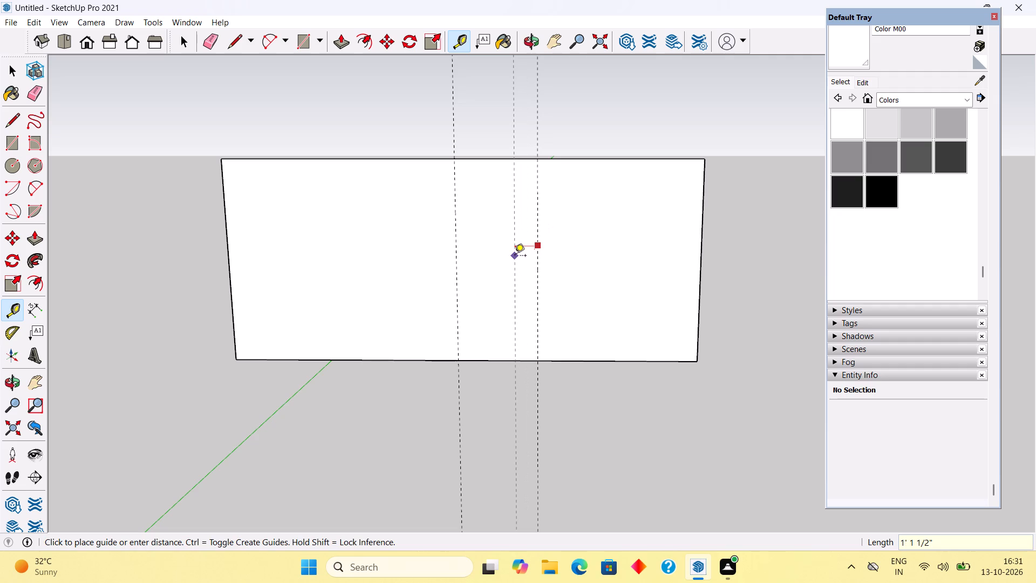
{"action": "type", "text": "1.5'"}
{"action": "key", "text": "Return"}
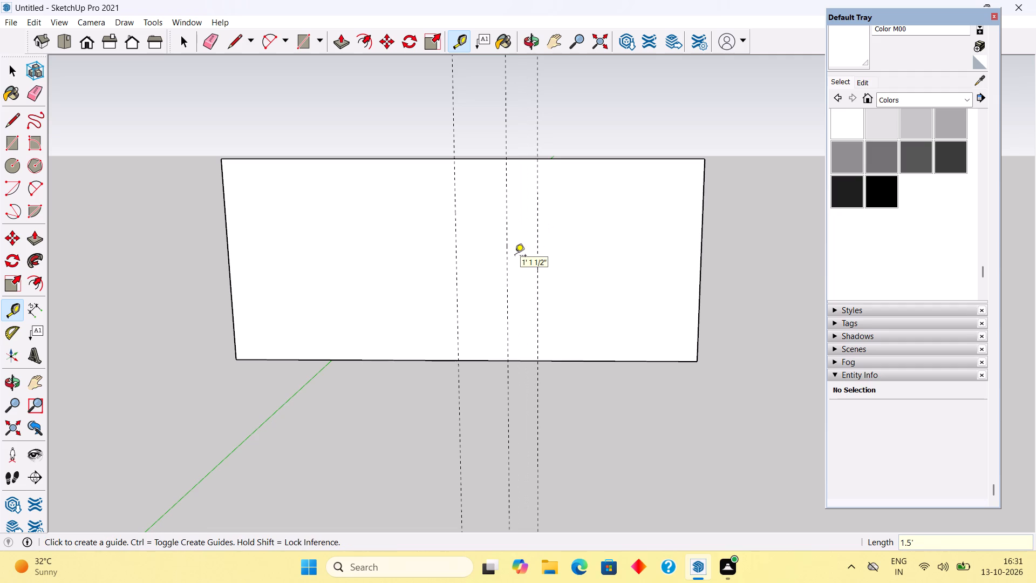
{"action": "left_click", "coordinate": [489, 160]}
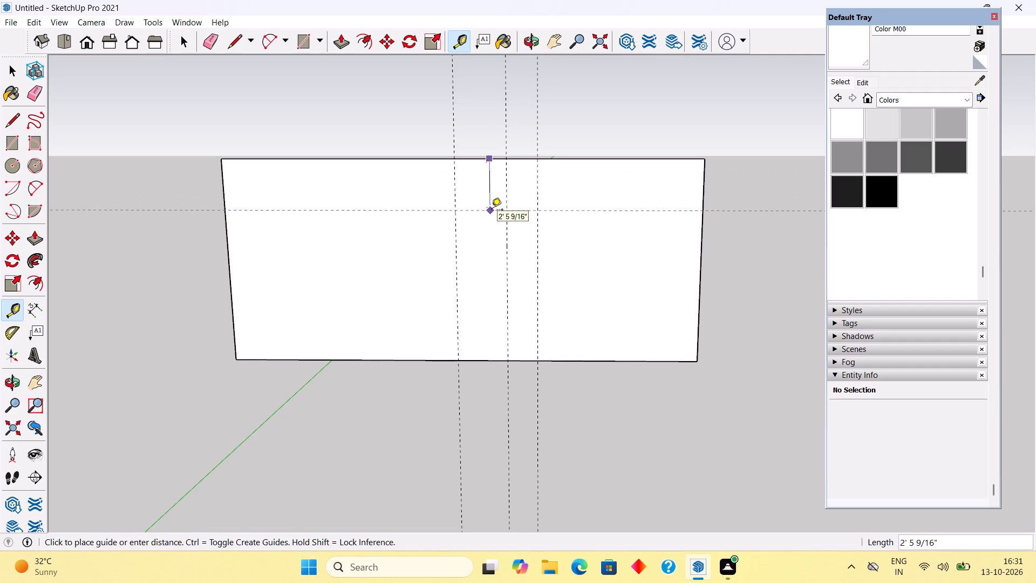
{"action": "type", "text": "2.5'"}
{"action": "key", "text": "Return"}
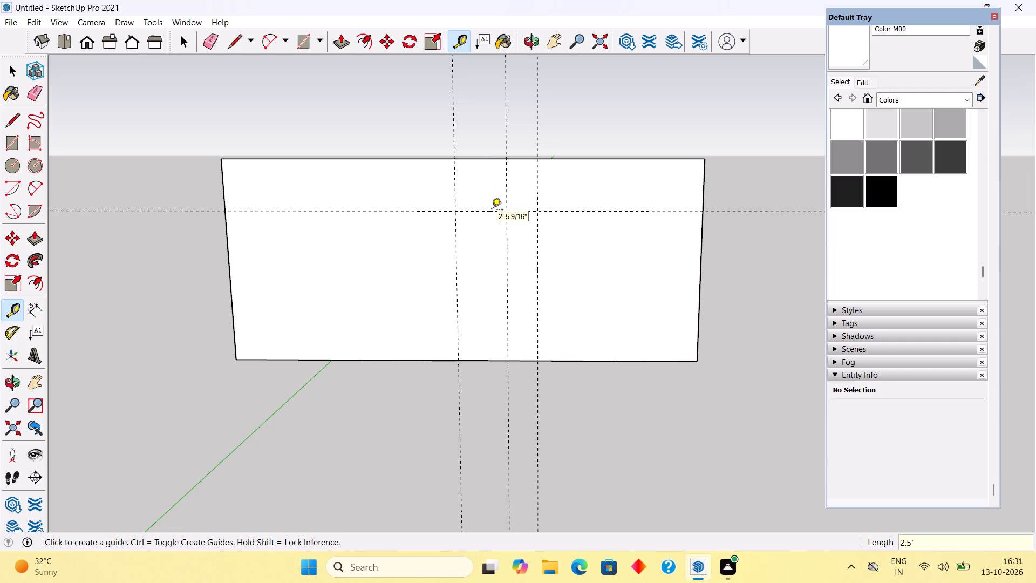
Inside the wall group, split the front face with a stepped line: down 2' 6" at the 12' guide, across to the middle guide, down to the base.
{"action": "key", "text": "space"}
{"action": "triple_click", "coordinate": [493, 206]}
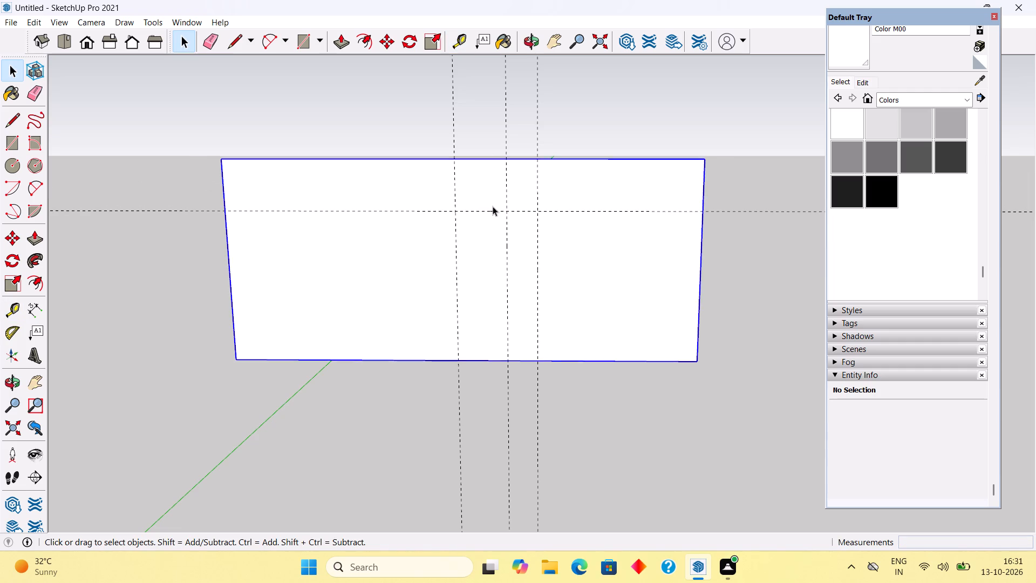
{"action": "key", "text": "r"}
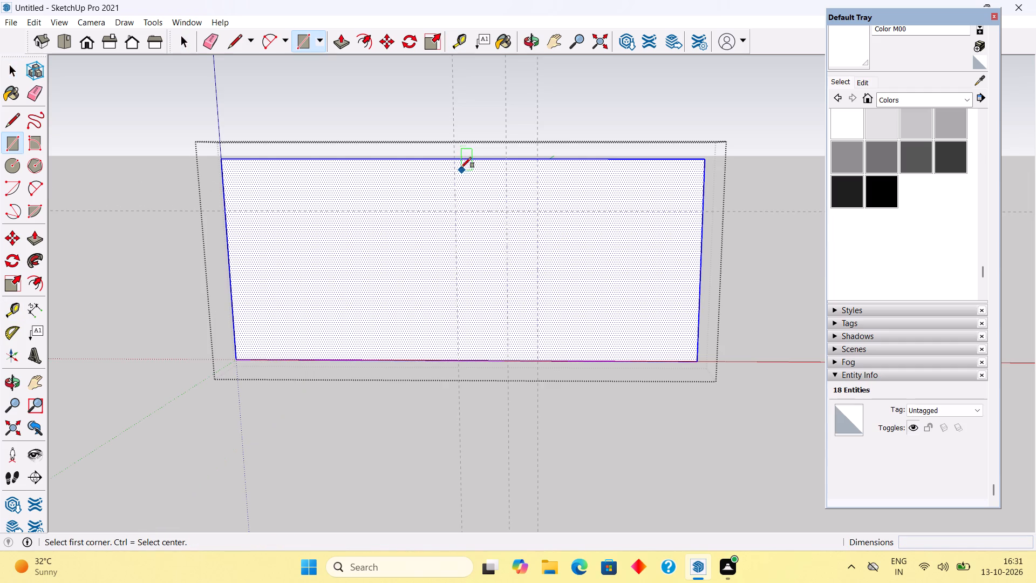
{"action": "key", "text": "l"}
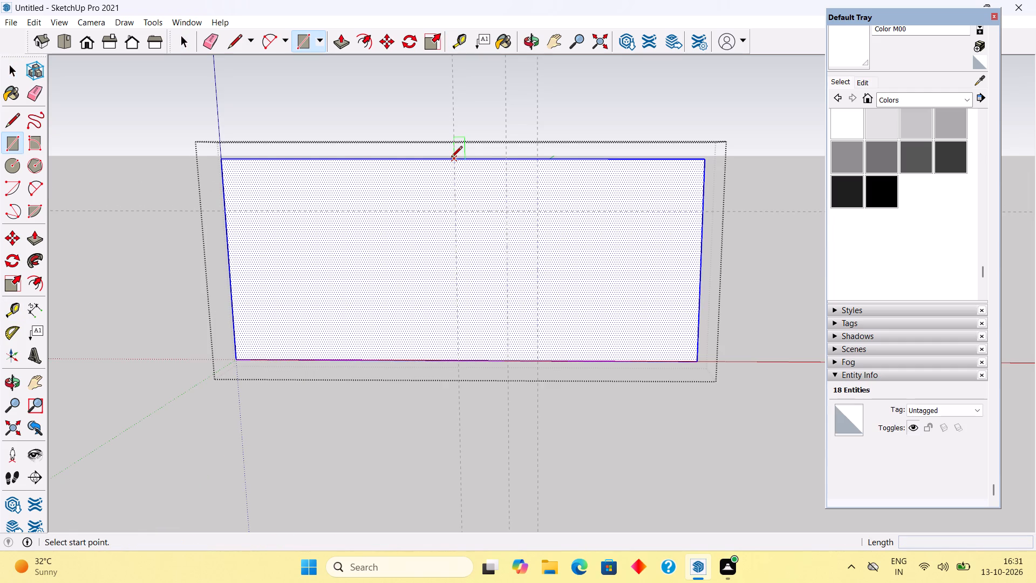
{"action": "left_click", "coordinate": [454, 160]}
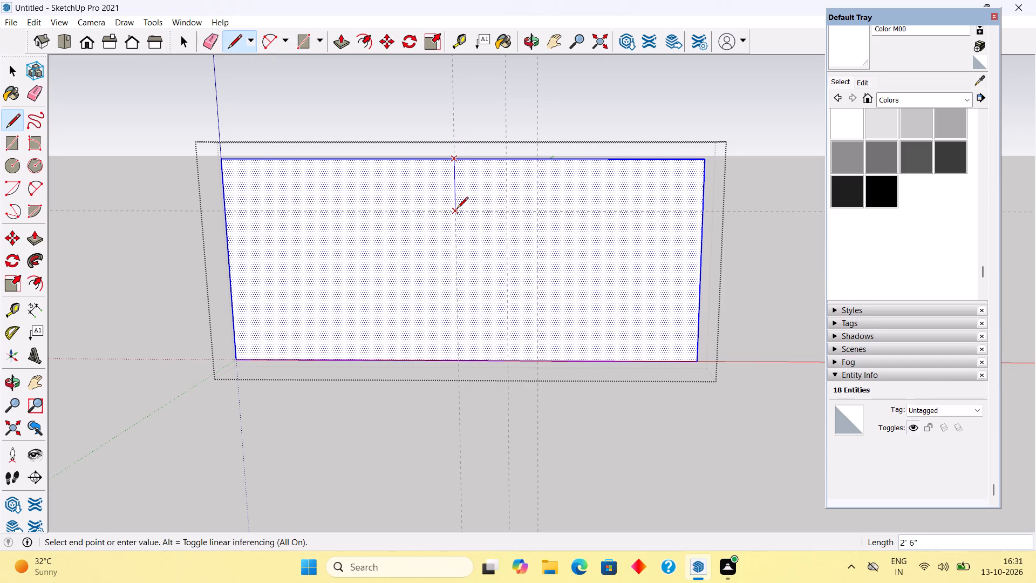
{"action": "left_click", "coordinate": [457, 209]}
{"action": "left_click", "coordinate": [510, 214]}
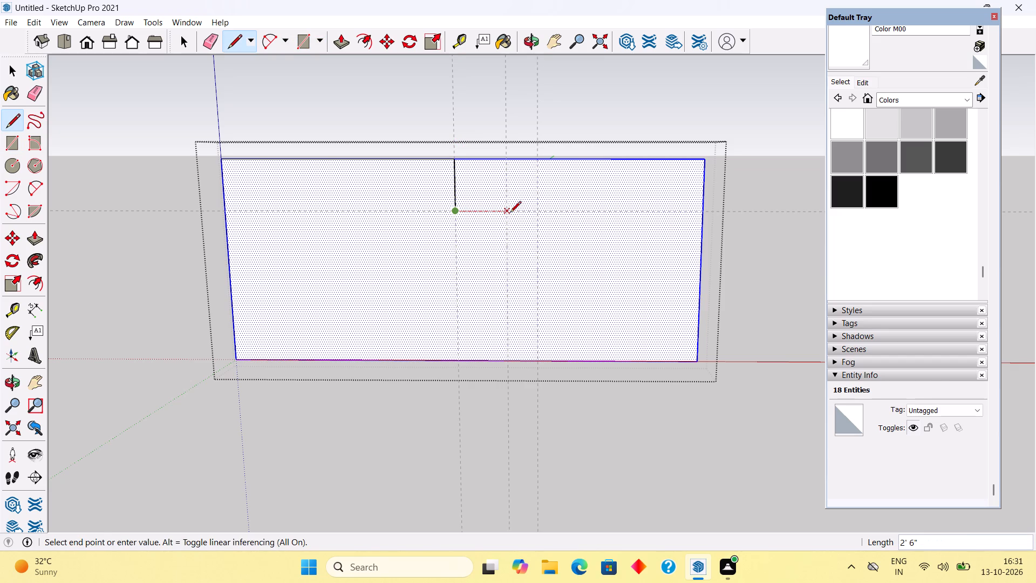
{"action": "left_click", "coordinate": [510, 358]}
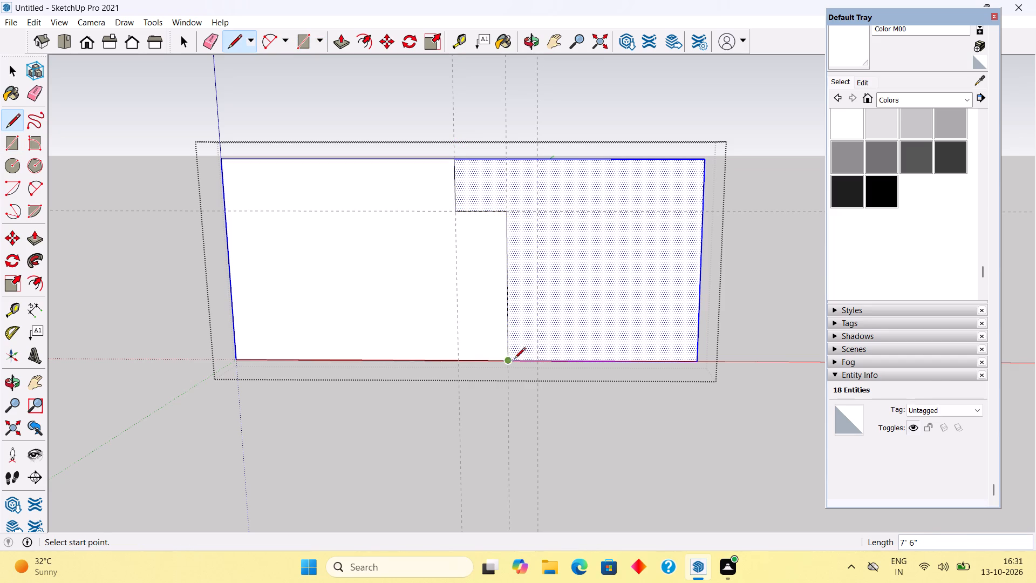
{"action": "key", "text": "space"}
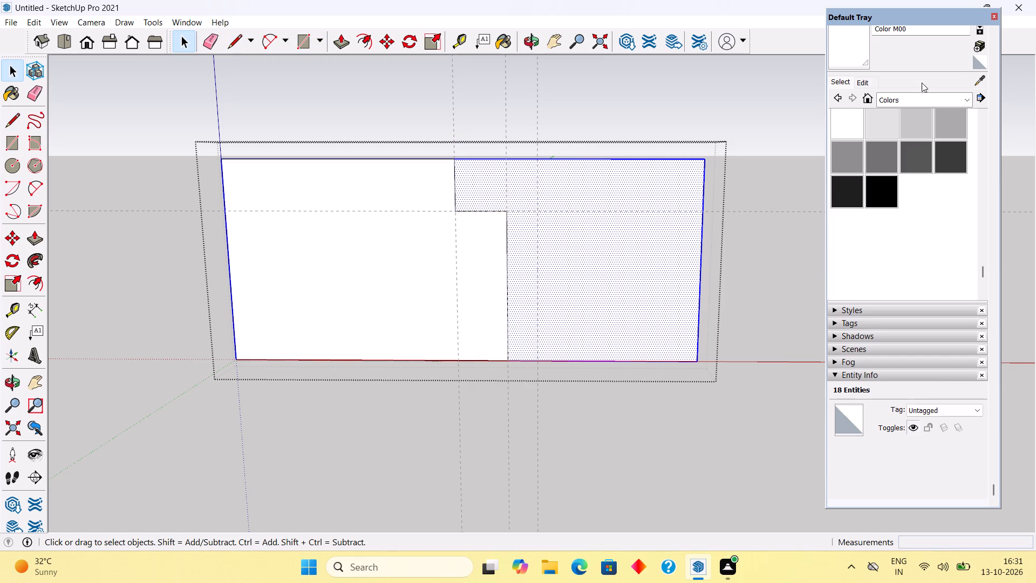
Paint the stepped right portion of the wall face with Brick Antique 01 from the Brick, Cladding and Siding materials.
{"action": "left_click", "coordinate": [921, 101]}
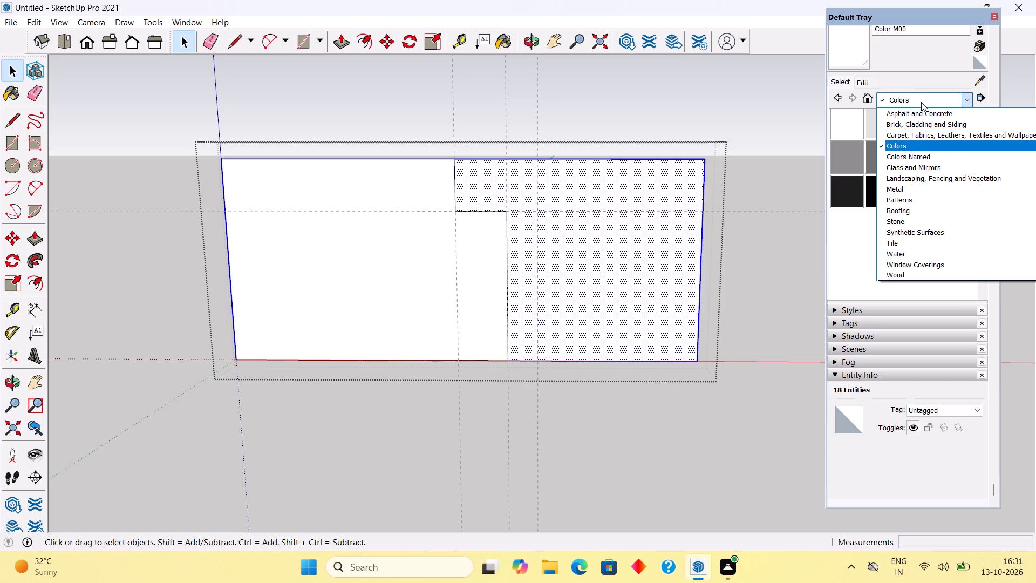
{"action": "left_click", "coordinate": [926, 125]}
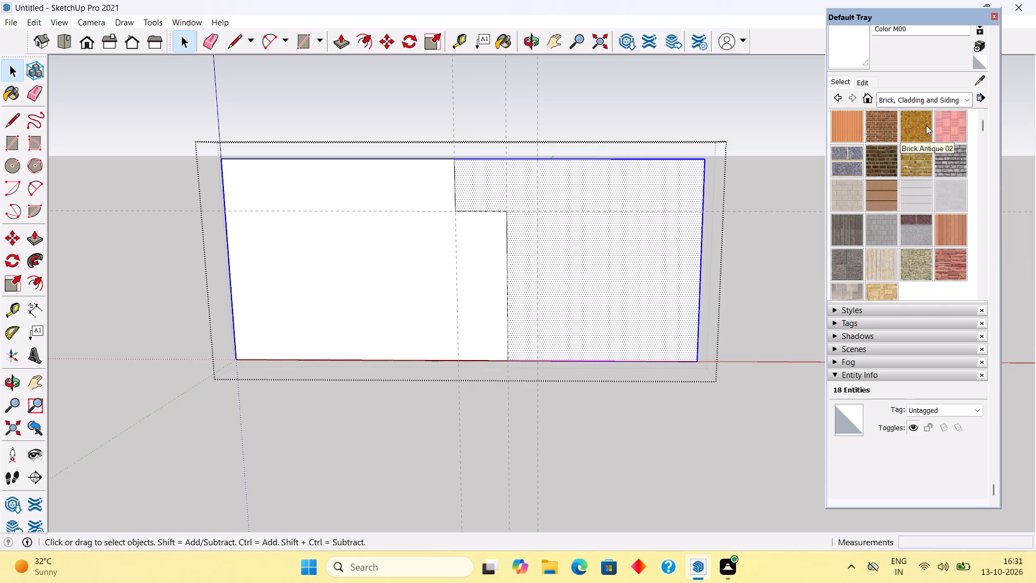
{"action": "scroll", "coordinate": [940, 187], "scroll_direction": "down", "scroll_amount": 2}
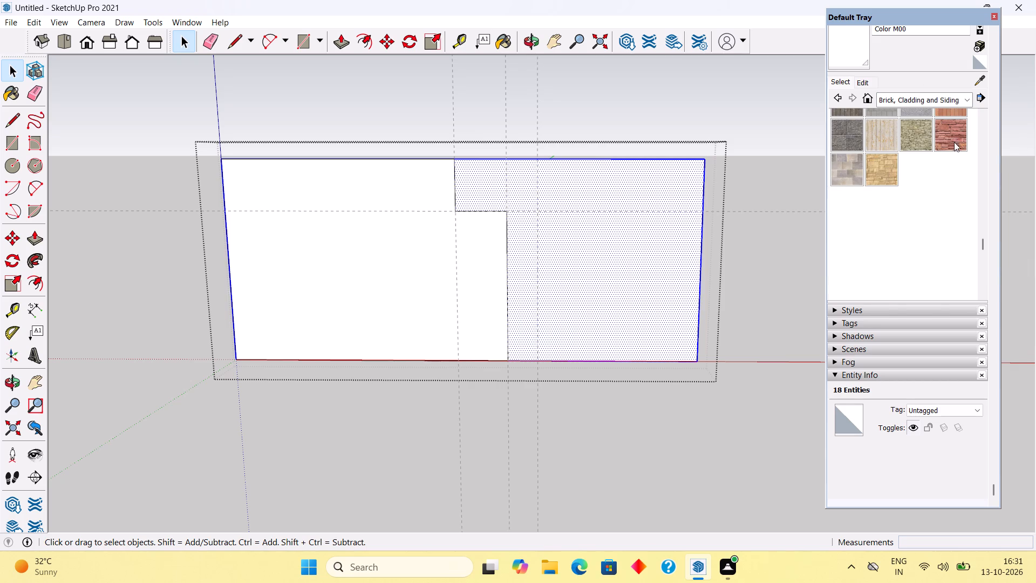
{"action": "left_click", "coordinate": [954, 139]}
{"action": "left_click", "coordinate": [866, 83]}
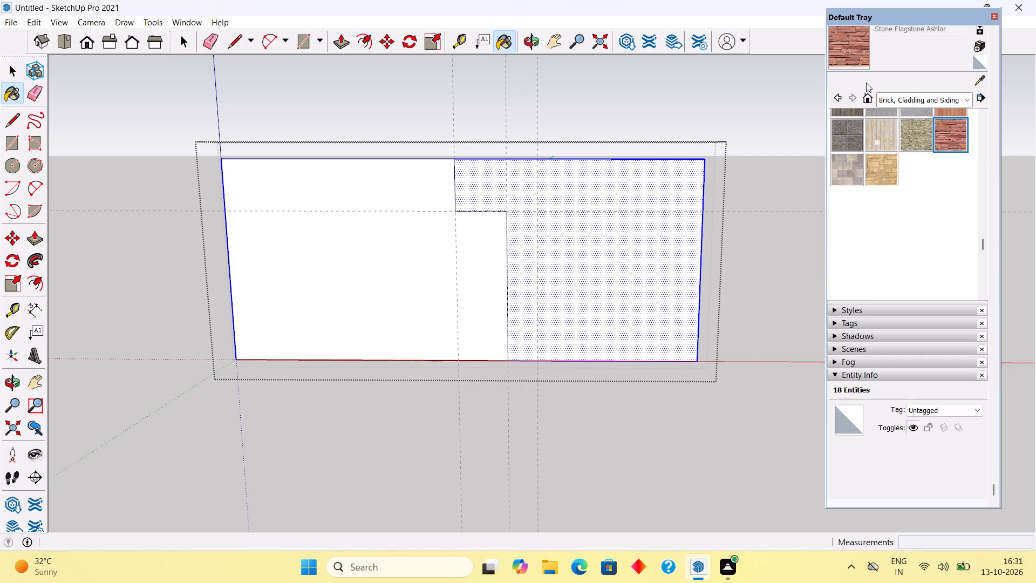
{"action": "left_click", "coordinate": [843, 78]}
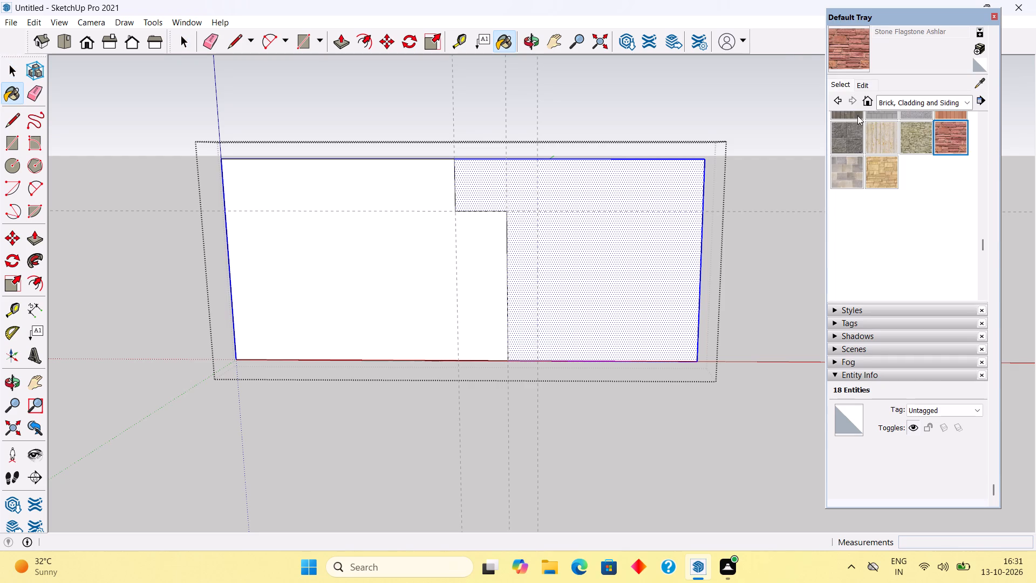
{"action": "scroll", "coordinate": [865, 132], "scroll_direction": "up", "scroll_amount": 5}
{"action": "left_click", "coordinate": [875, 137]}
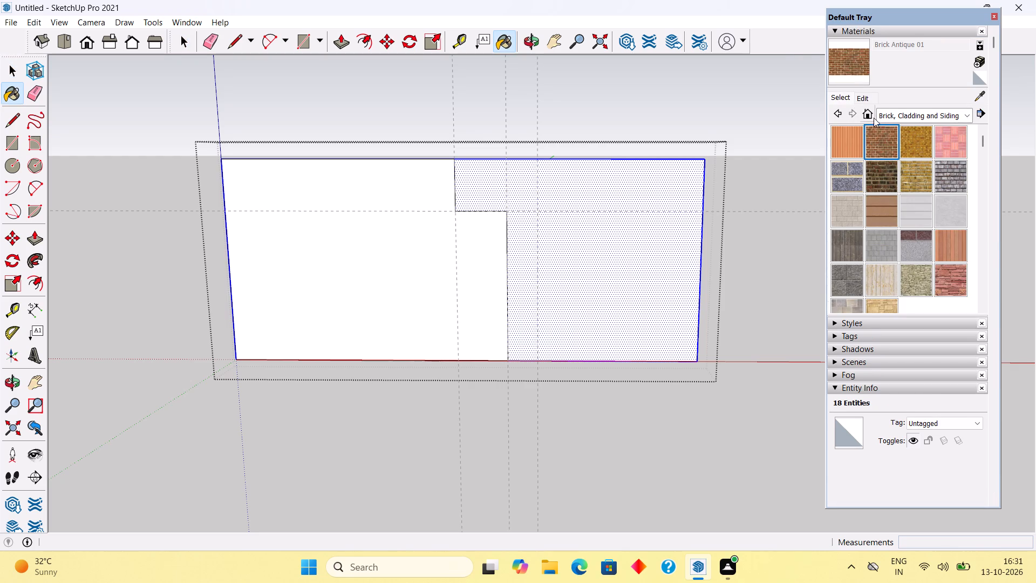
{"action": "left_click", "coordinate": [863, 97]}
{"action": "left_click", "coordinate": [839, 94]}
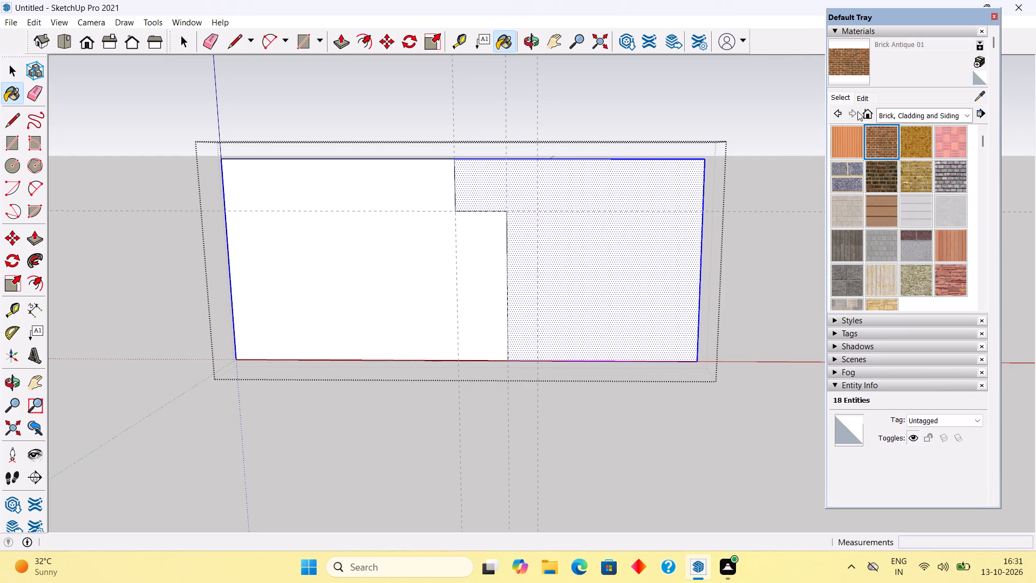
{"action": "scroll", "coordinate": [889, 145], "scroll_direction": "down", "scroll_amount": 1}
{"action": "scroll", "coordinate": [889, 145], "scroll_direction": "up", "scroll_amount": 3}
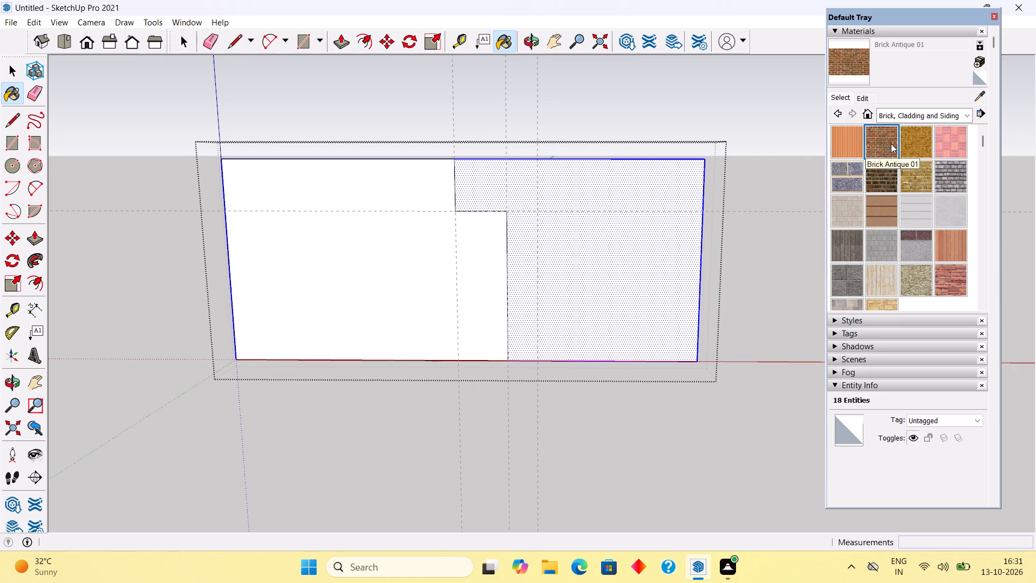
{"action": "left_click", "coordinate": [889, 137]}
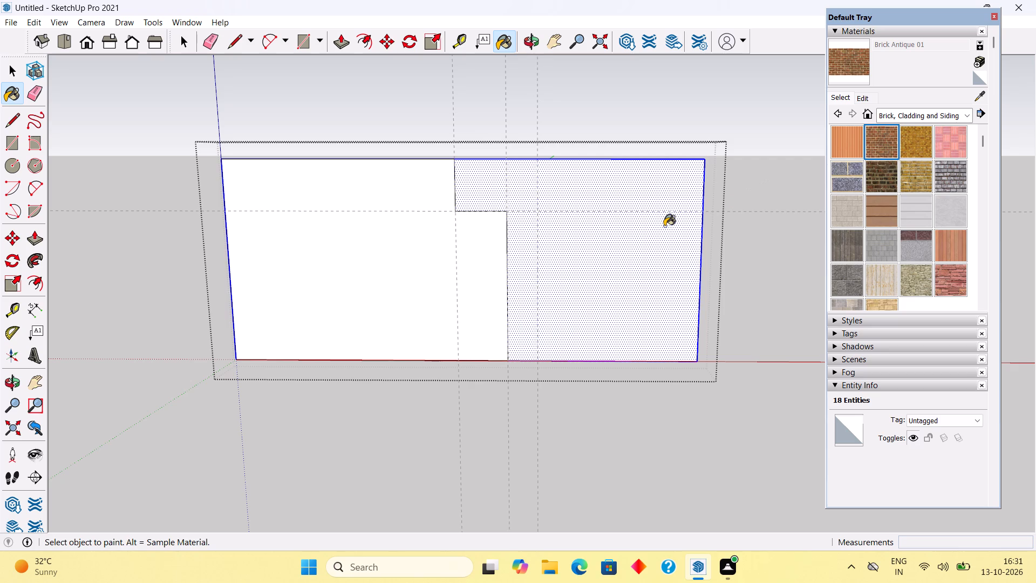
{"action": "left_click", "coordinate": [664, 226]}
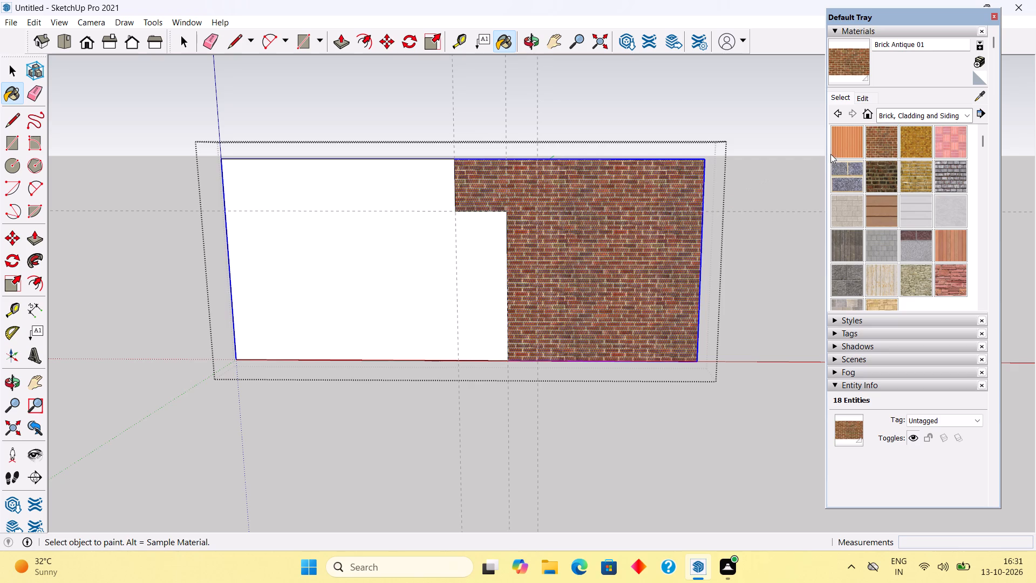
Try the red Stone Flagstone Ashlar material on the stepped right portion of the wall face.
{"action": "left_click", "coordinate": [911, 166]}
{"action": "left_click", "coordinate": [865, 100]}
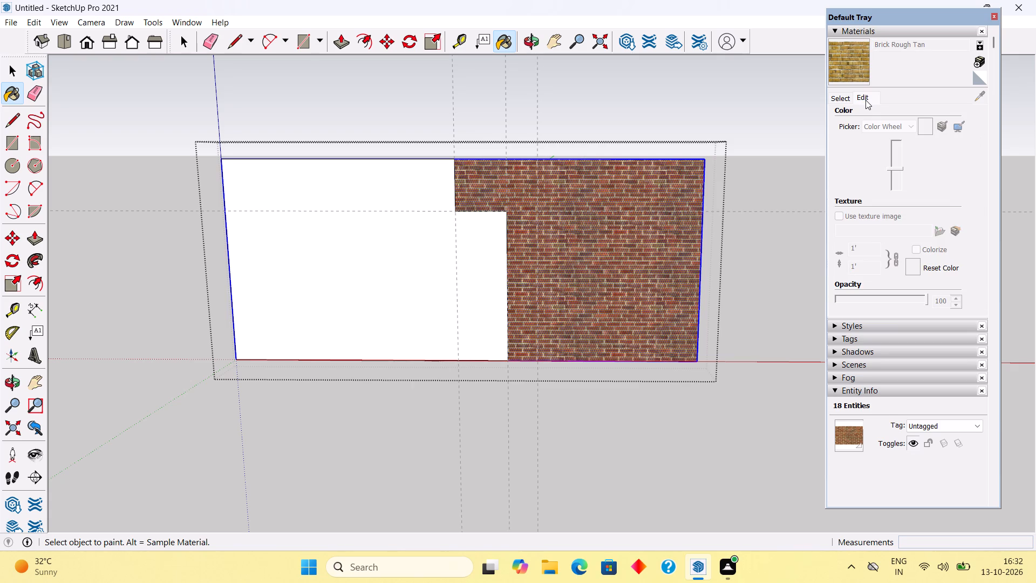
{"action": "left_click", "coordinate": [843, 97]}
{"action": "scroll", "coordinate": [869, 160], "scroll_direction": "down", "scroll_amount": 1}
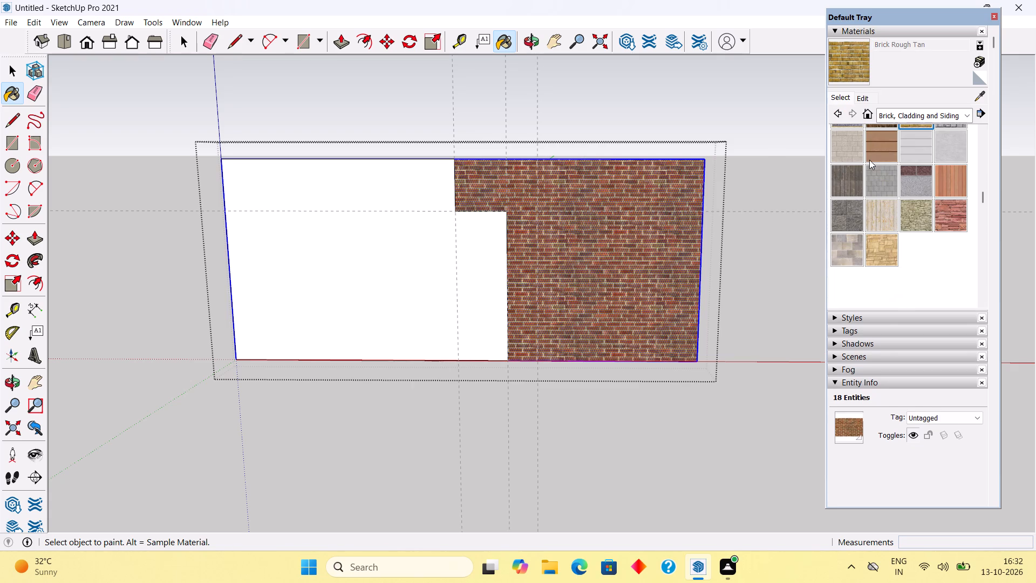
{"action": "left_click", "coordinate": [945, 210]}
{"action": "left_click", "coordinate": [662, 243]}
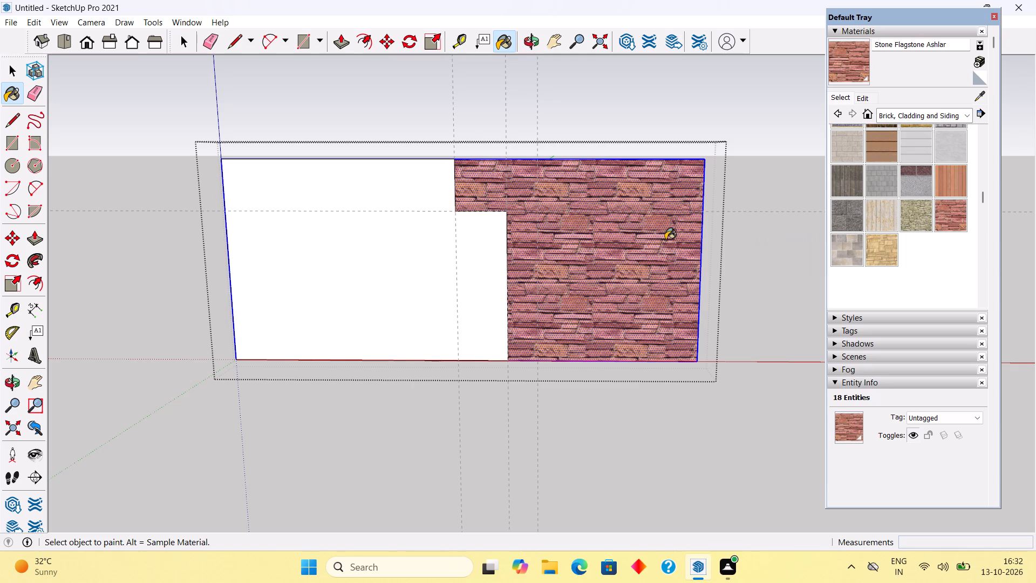
Repaint the stepped right portion of the wall face with Brick Antique 01 from Brick, Cladding and Siding.
{"action": "scroll", "coordinate": [863, 191], "scroll_direction": "up", "scroll_amount": 3}
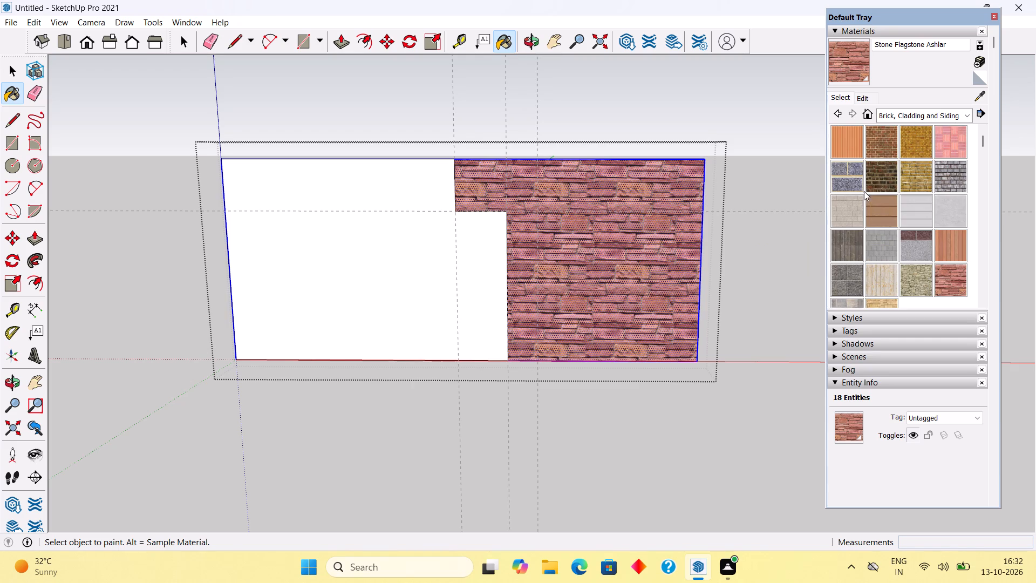
{"action": "scroll", "coordinate": [864, 191], "scroll_direction": "up", "scroll_amount": 1}
{"action": "left_click", "coordinate": [849, 140]}
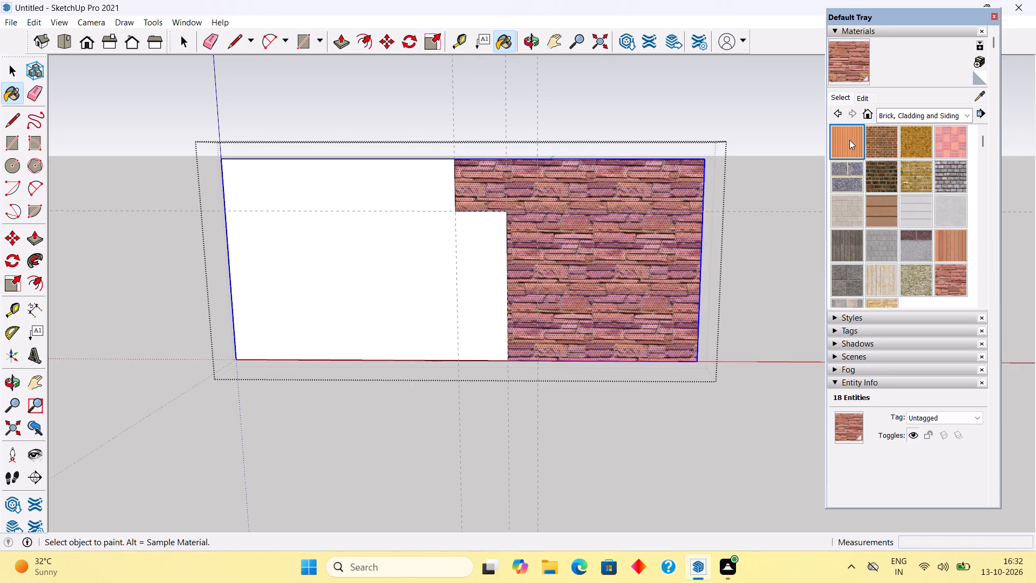
{"action": "left_click", "coordinate": [892, 145]}
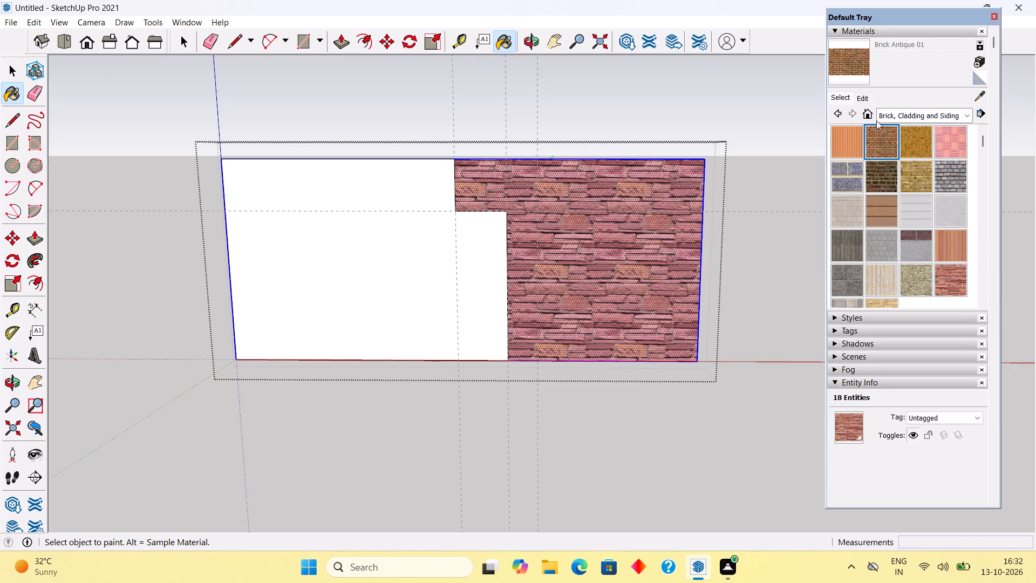
{"action": "left_click", "coordinate": [690, 213]}
Set the Brick Antique 01 texture width to 5' with its proportions locked.
{"action": "left_click", "coordinate": [864, 96]}
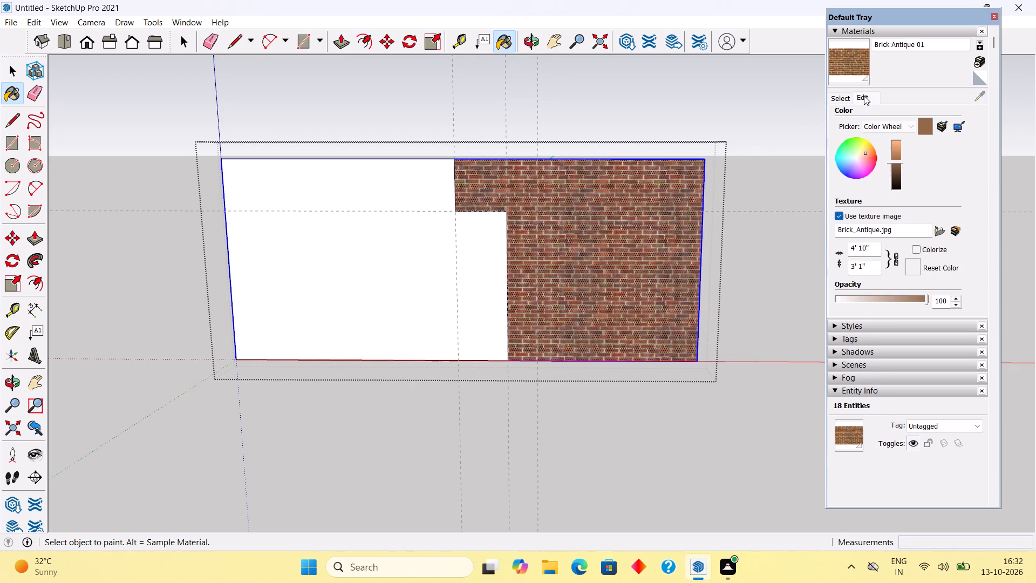
{"action": "left_click", "coordinate": [870, 247]}
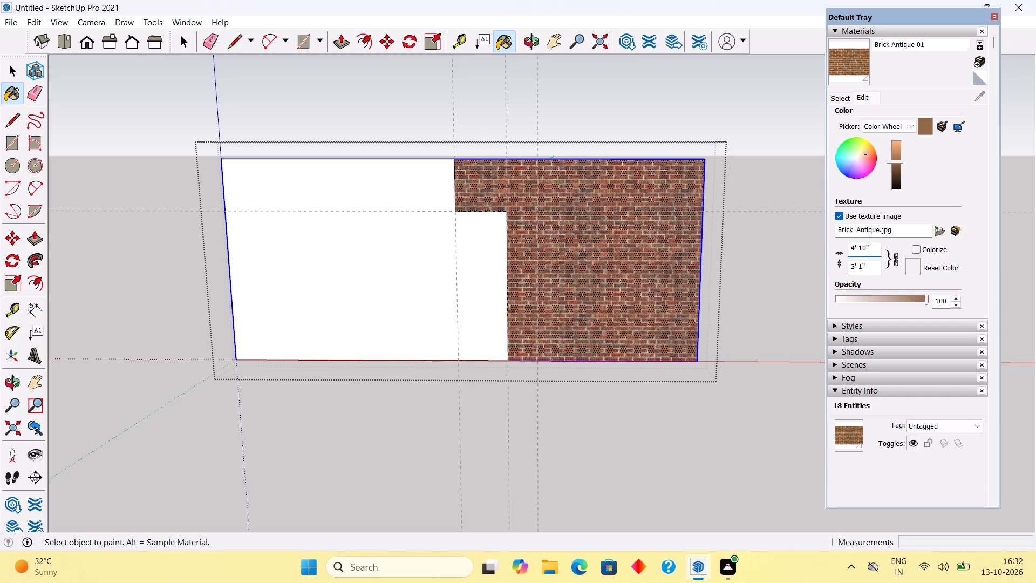
{"action": "key", "text": "BackSpace"}
{"action": "key", "text": "BackSpace"}
{"action": "key", "text": "BackSpace"}
{"action": "key", "text": "BackSpace"}
{"action": "key", "text": "BackSpace"}
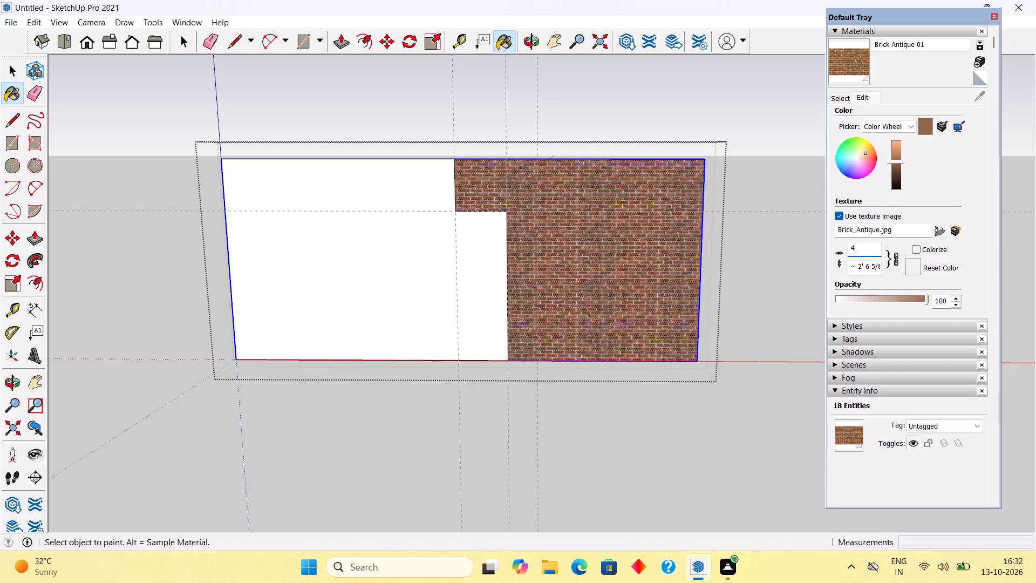
{"action": "key", "text": "BackSpace"}
{"action": "key", "text": "5"}
{"action": "key", "text": "apostrophe"}
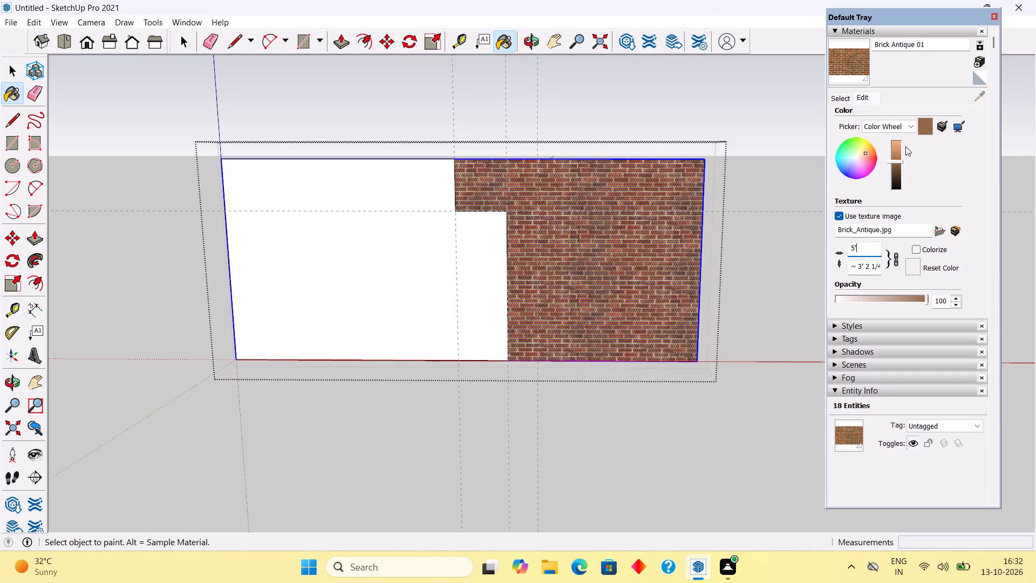
Recolour the Brick Antique 01 material to a dark red by choosing a pure red hue and a medium-low brightness.
{"action": "left_click_drag", "start_coordinate": [897, 164], "coordinate": [897, 145]}
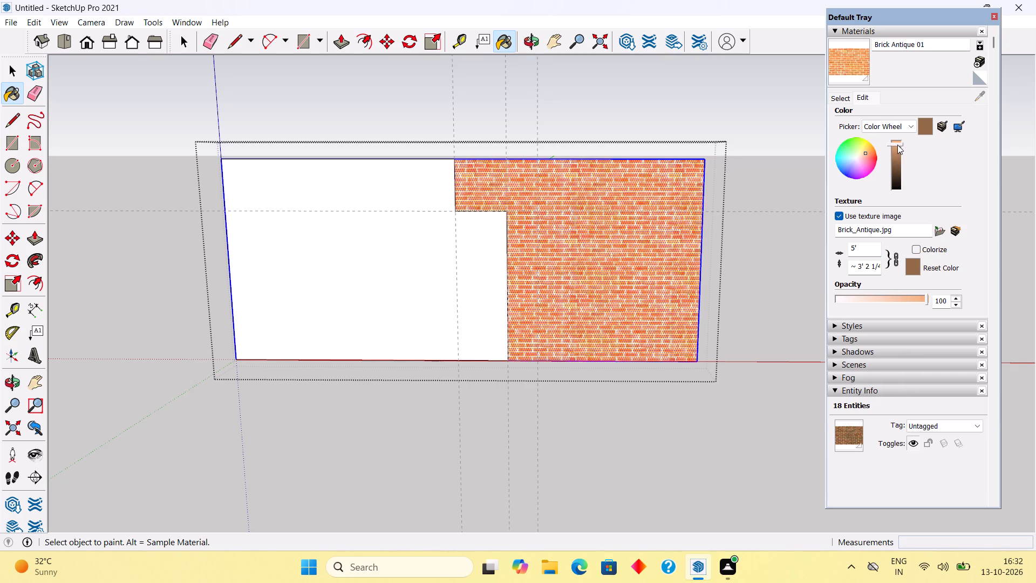
{"action": "left_click_drag", "start_coordinate": [897, 145], "coordinate": [900, 155]}
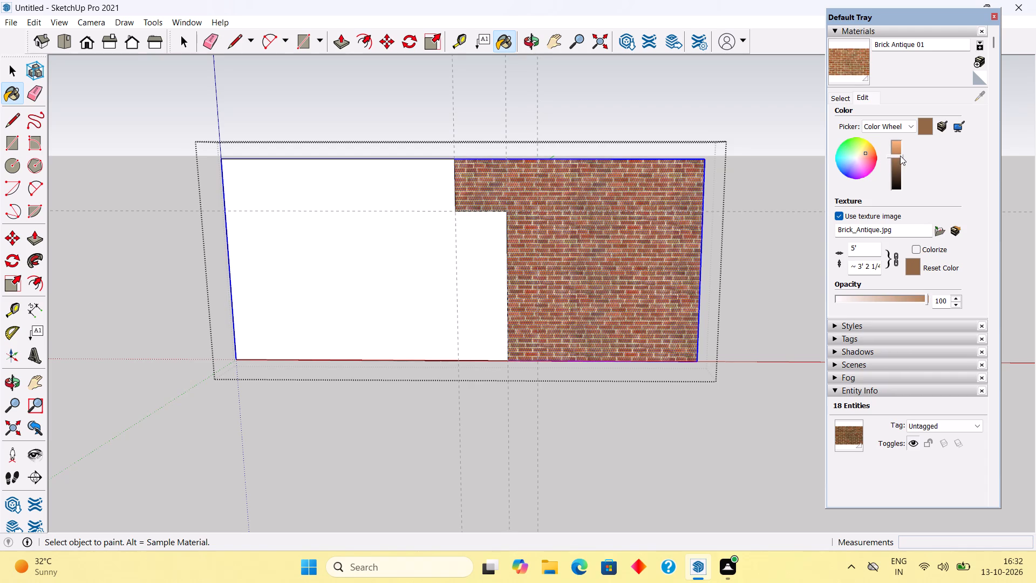
{"action": "left_click_drag", "start_coordinate": [900, 155], "coordinate": [901, 147]}
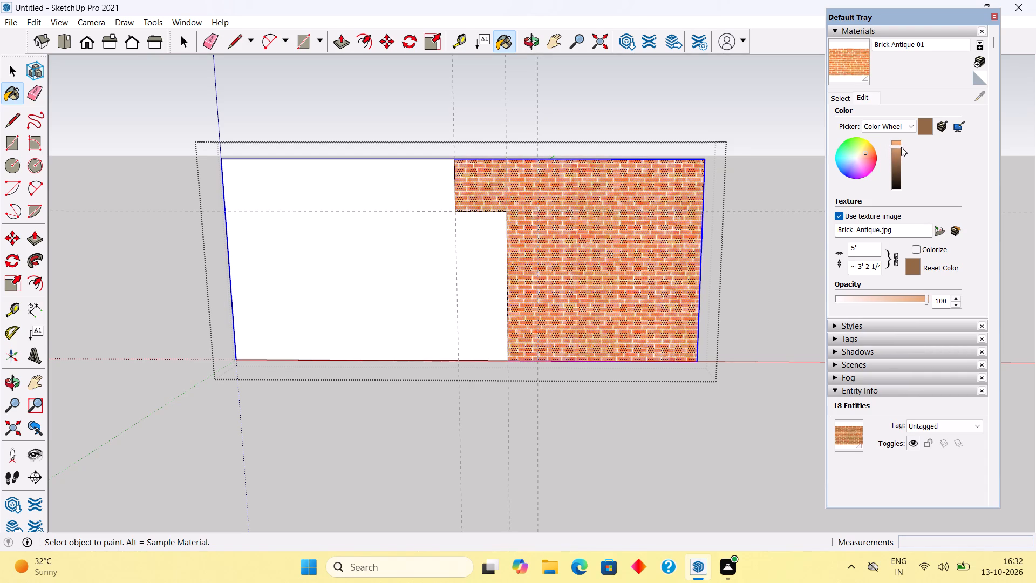
{"action": "left_click_drag", "start_coordinate": [901, 147], "coordinate": [901, 141]}
{"action": "left_click", "coordinate": [876, 159]}
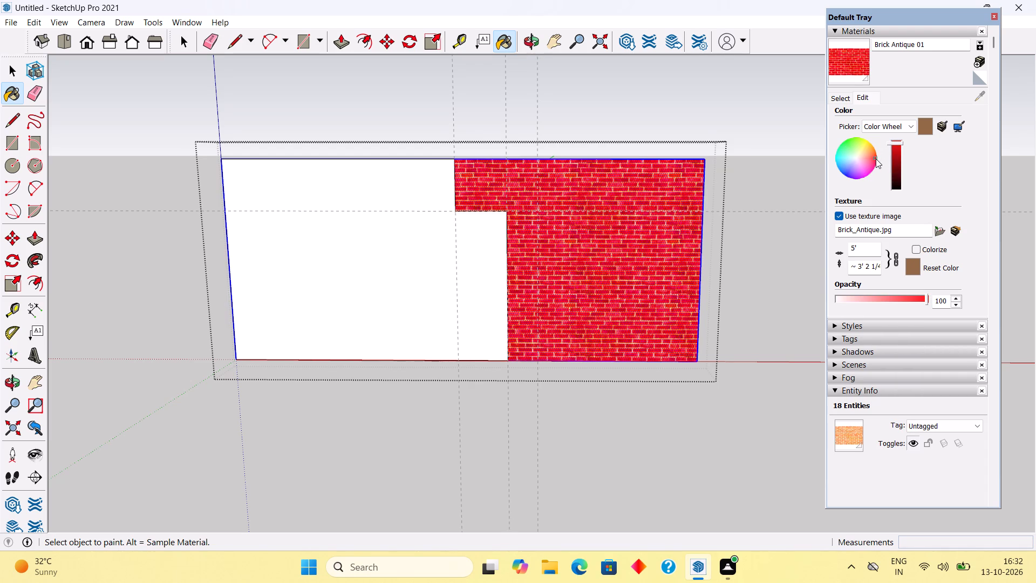
{"action": "left_click_drag", "start_coordinate": [897, 141], "coordinate": [897, 145]}
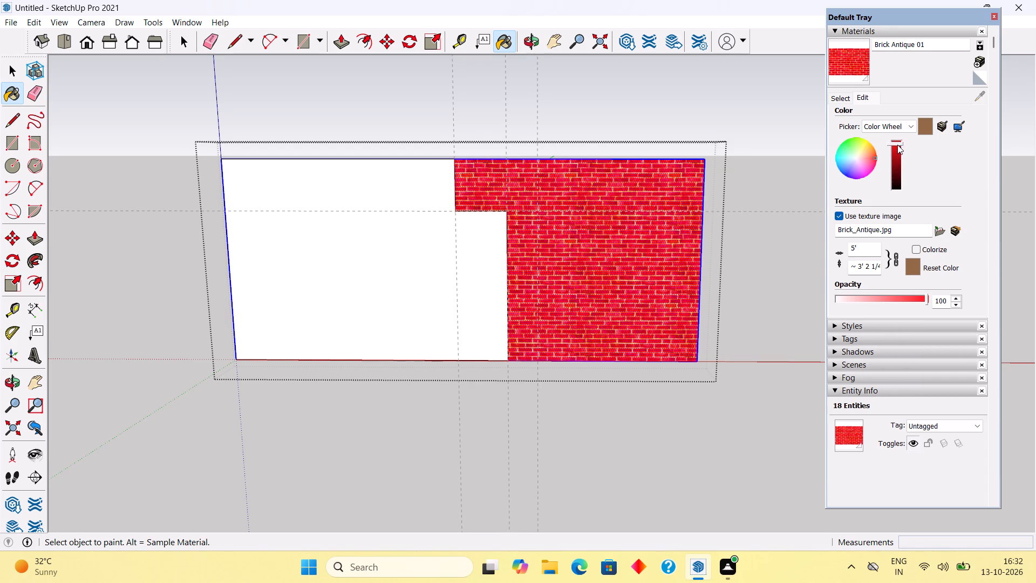
{"action": "left_click_drag", "start_coordinate": [897, 145], "coordinate": [897, 155]}
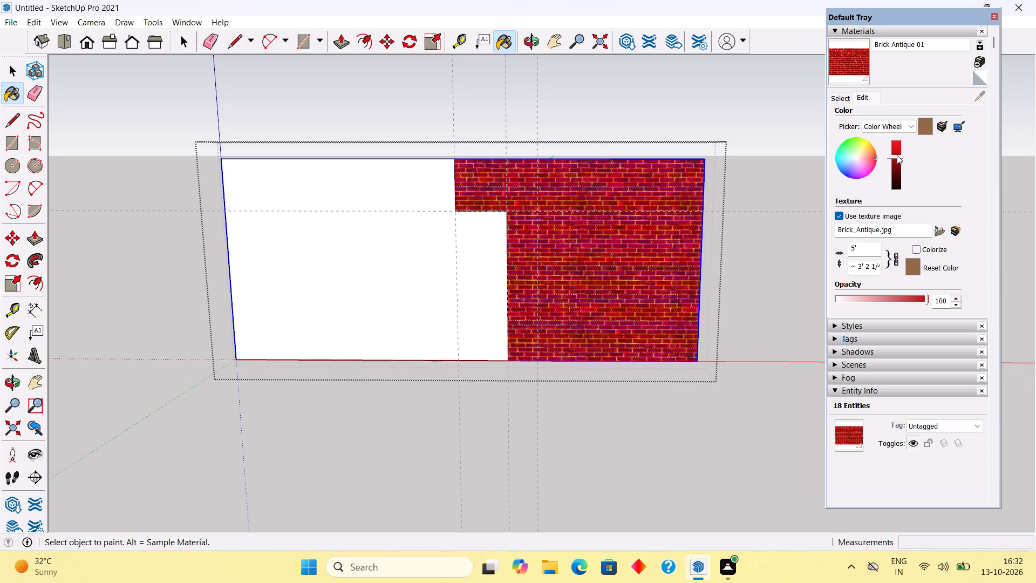
{"action": "left_click_drag", "start_coordinate": [897, 155], "coordinate": [897, 161]}
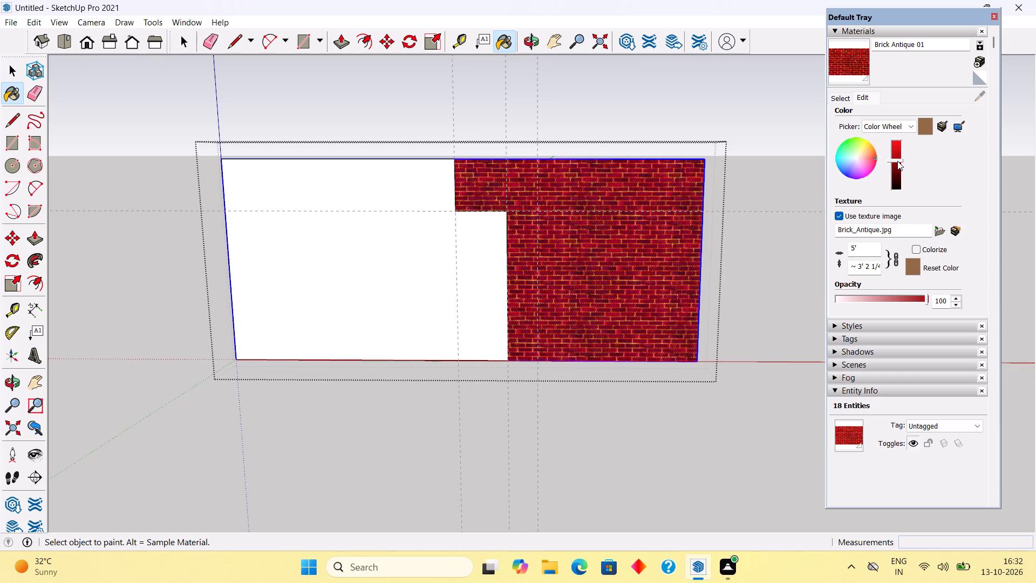
{"action": "left_click_drag", "start_coordinate": [897, 161], "coordinate": [897, 163]}
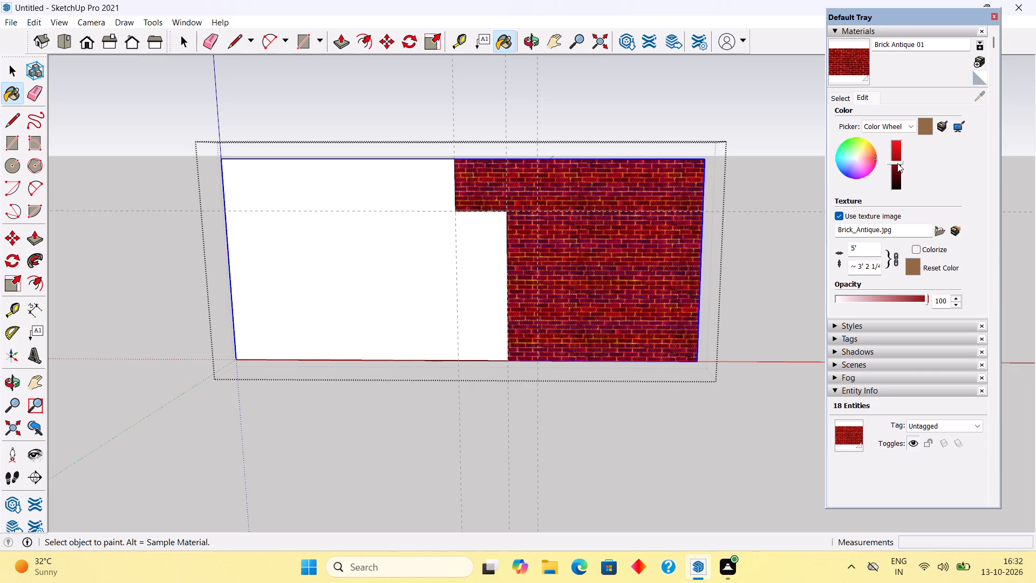
Brighten the Brick Antique 01 material's red slightly and exit the partition wall group.
{"action": "left_click", "coordinate": [897, 163]}
{"action": "key", "text": "space"}
{"action": "left_click", "coordinate": [754, 154]}
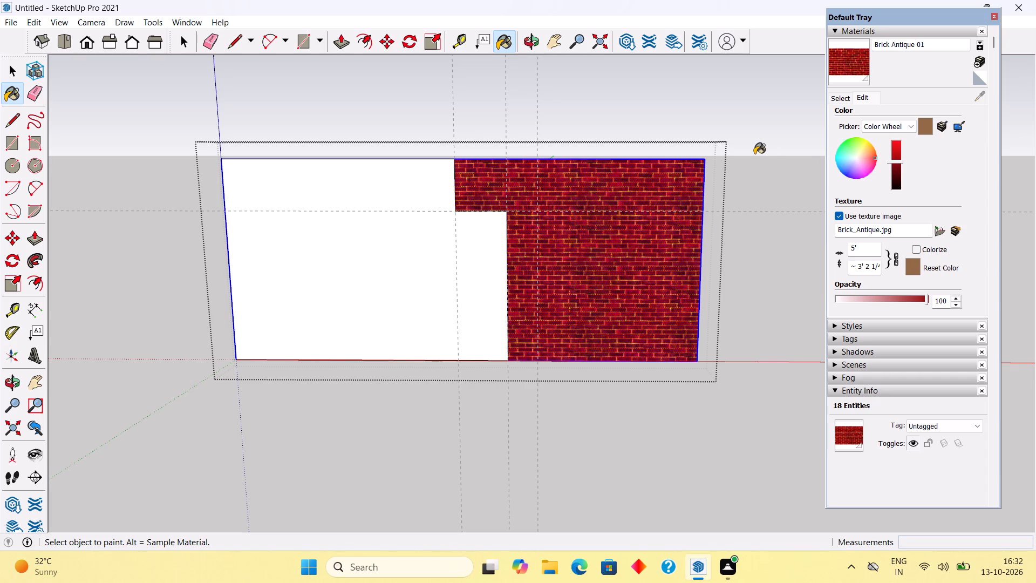
{"action": "key", "text": "space"}
{"action": "left_click", "coordinate": [754, 154]}
Delete all the construction guides around the partition wall.
{"action": "middle_click_drag", "start_coordinate": [681, 315], "coordinate": [710, 245]}
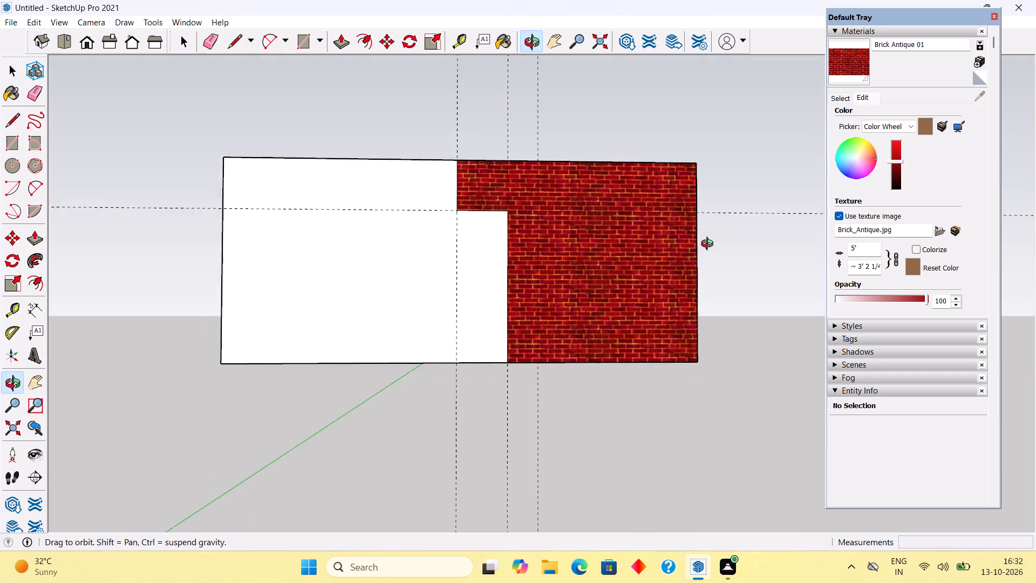
{"action": "middle_click_drag", "start_coordinate": [710, 245], "coordinate": [692, 294]}
{"action": "scroll", "coordinate": [692, 294], "scroll_direction": "down", "scroll_amount": 3}
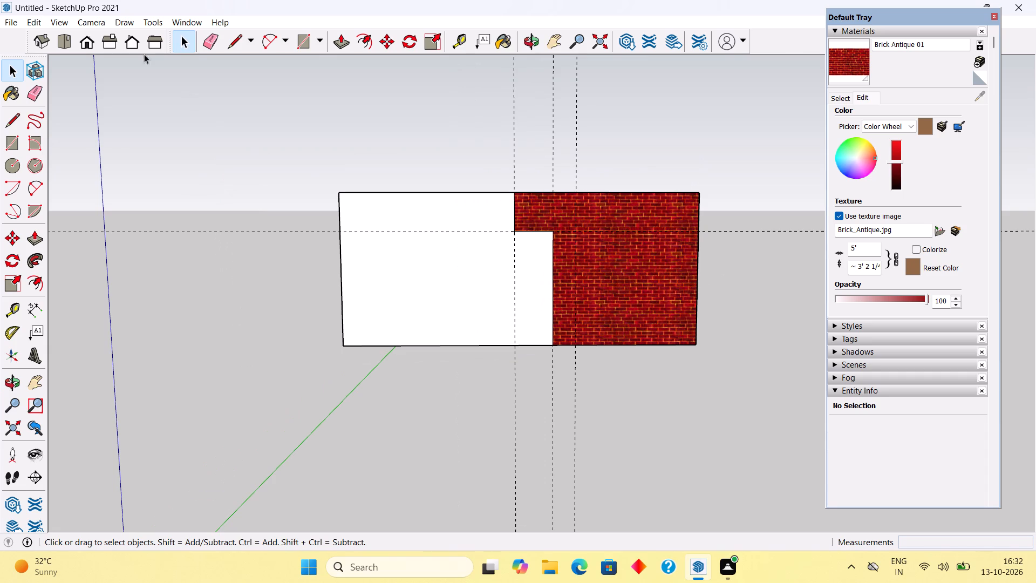
{"action": "left_click", "coordinate": [35, 24]}
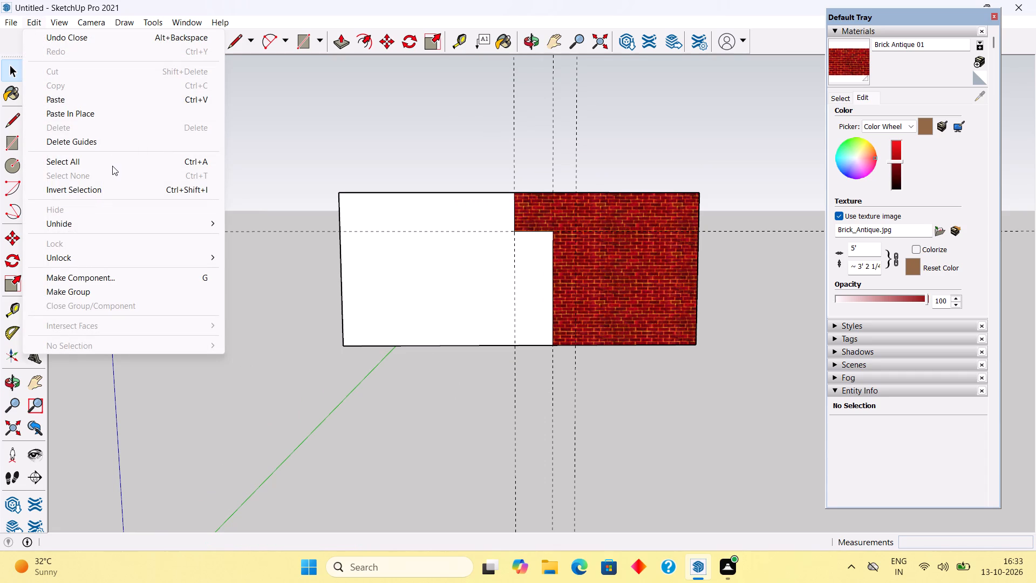
{"action": "left_click", "coordinate": [115, 140]}
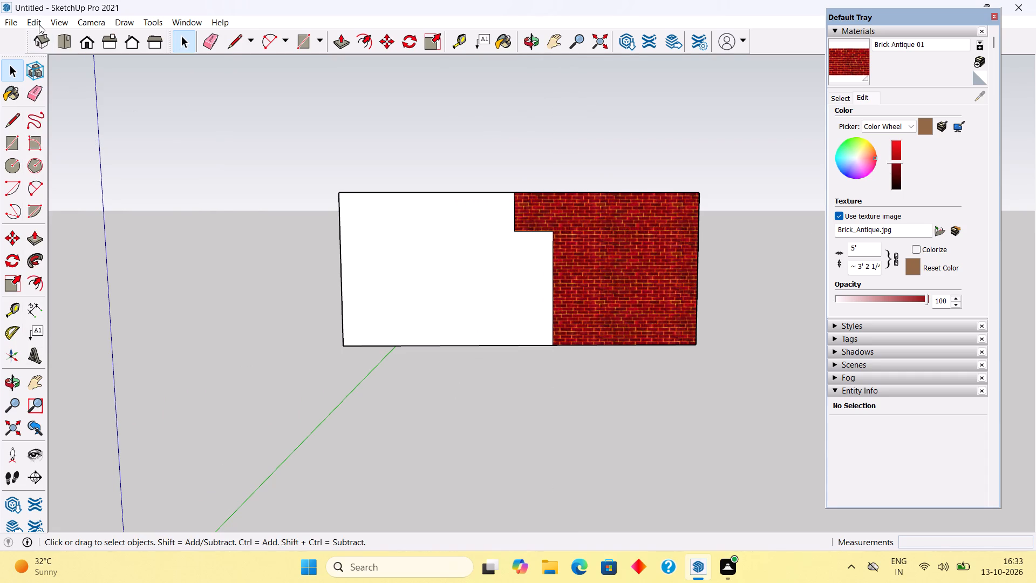
Unhide all the hidden parts of the house.
{"action": "left_click", "coordinate": [36, 19]}
{"action": "left_click", "coordinate": [131, 221]}
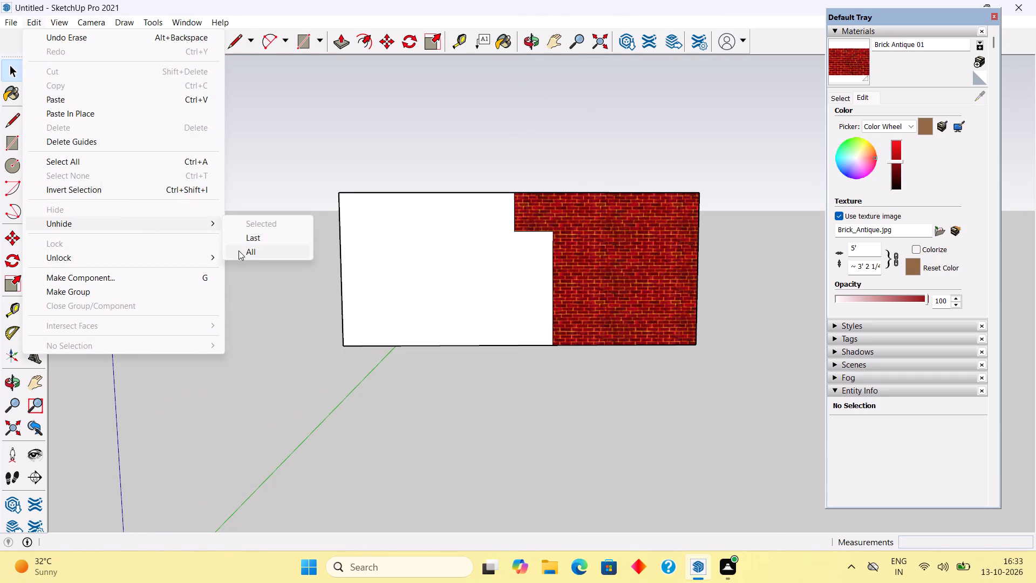
{"action": "left_click", "coordinate": [238, 250]}
Examine the red brick wall through the upper-floor balcony opening from several angles on the front elevation.
{"action": "scroll", "coordinate": [430, 273], "scroll_direction": "down", "scroll_amount": 4}
{"action": "middle_click_drag", "start_coordinate": [508, 215], "coordinate": [464, 222]}
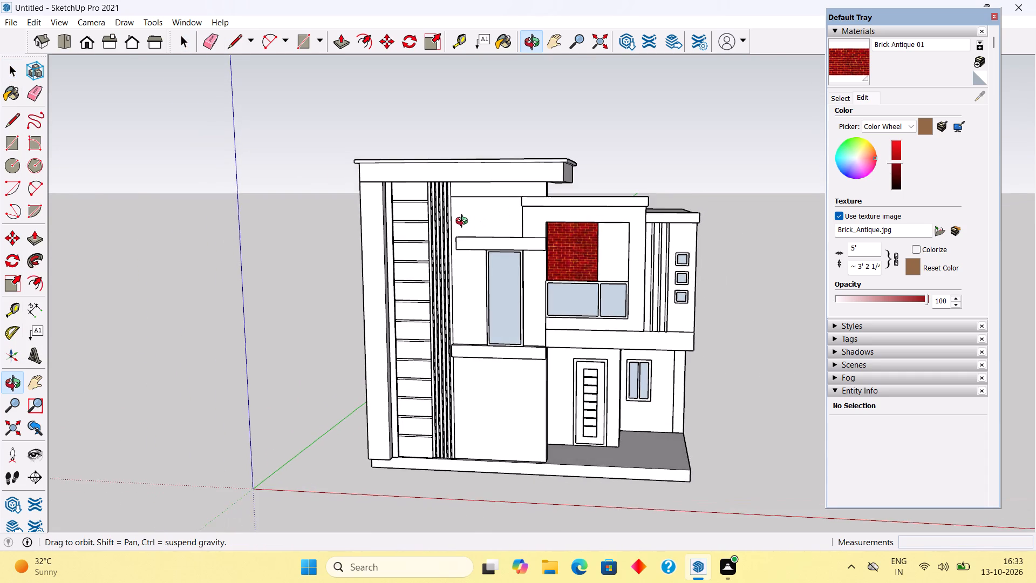
{"action": "middle_click_drag", "start_coordinate": [464, 222], "coordinate": [453, 223]}
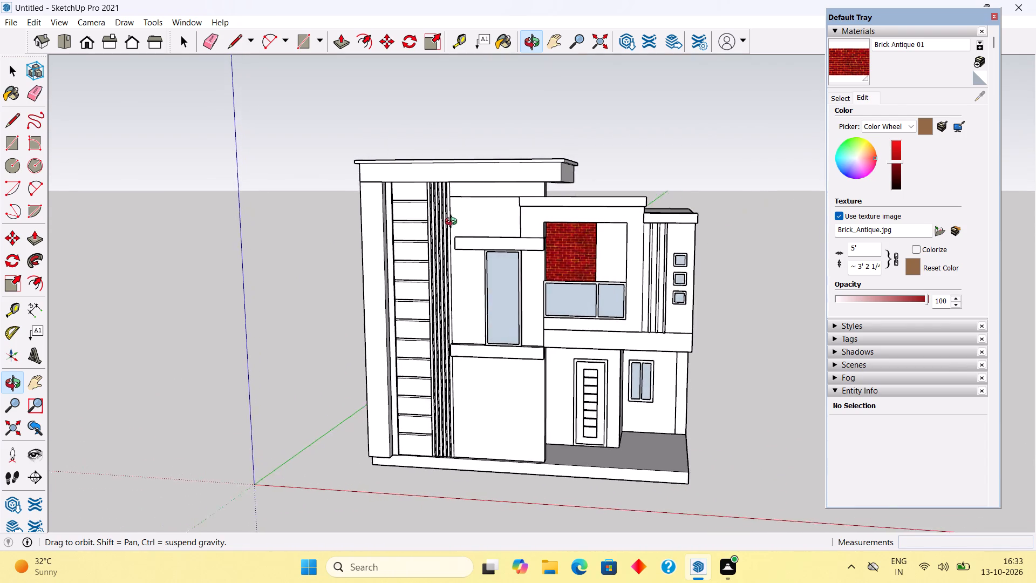
{"action": "middle_click_drag", "start_coordinate": [453, 223], "coordinate": [406, 213]}
{"action": "scroll", "coordinate": [582, 249], "scroll_direction": "up", "scroll_amount": 14}
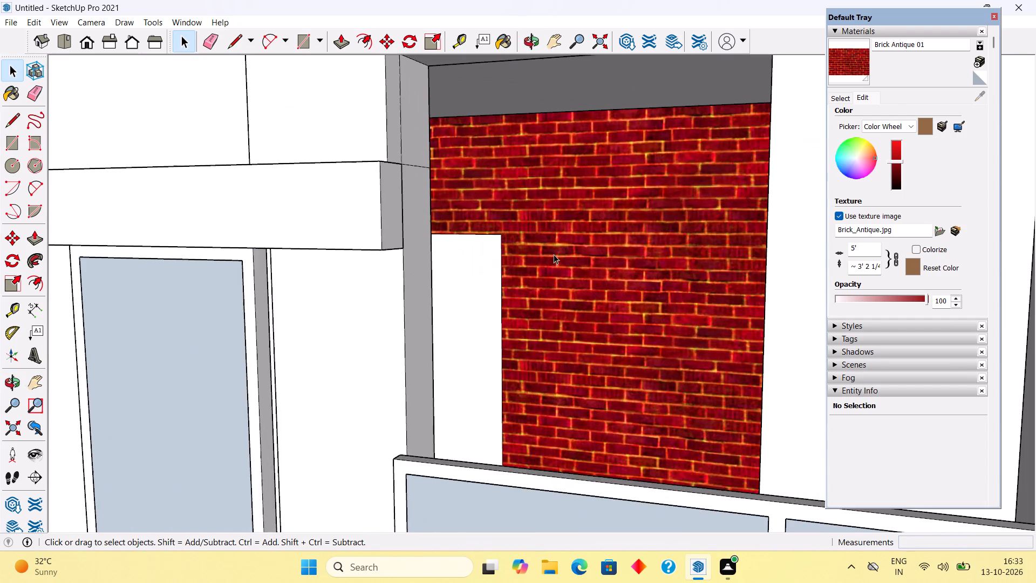
{"action": "scroll", "coordinate": [553, 255], "scroll_direction": "up", "scroll_amount": 3}
{"action": "middle_click_drag", "start_coordinate": [544, 252], "coordinate": [609, 255]}
{"action": "scroll", "coordinate": [609, 255], "scroll_direction": "down", "scroll_amount": 7}
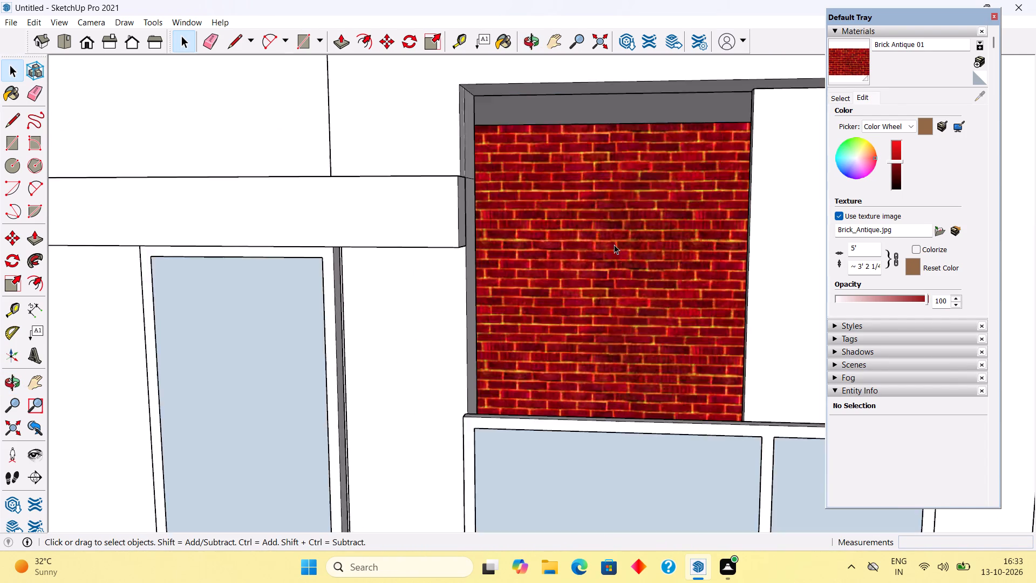
{"action": "scroll", "coordinate": [614, 245], "scroll_direction": "down", "scroll_amount": 6}
{"action": "middle_click_drag", "start_coordinate": [706, 303], "coordinate": [708, 340]}
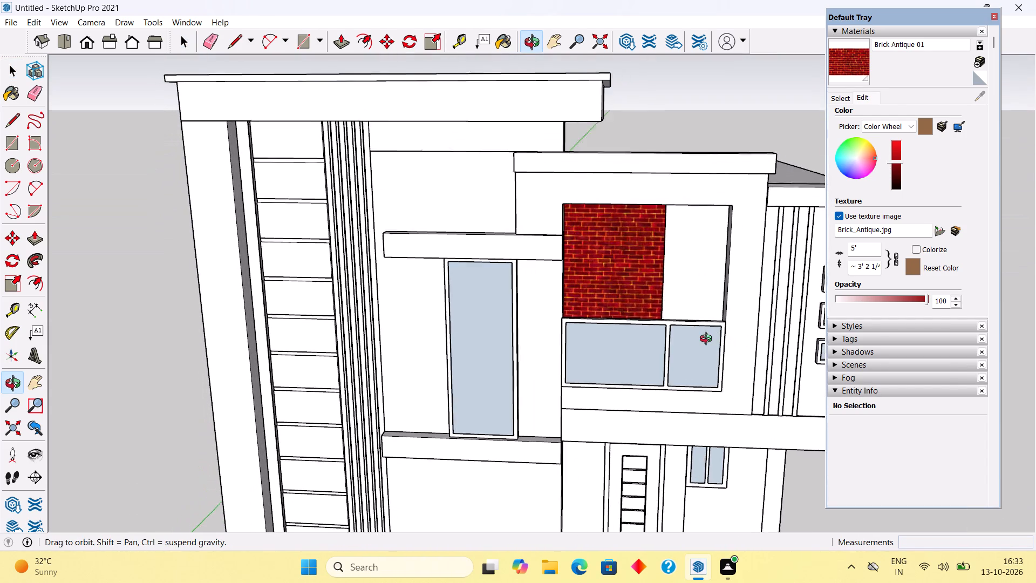
{"action": "middle_click_drag", "start_coordinate": [708, 340], "coordinate": [712, 297]}
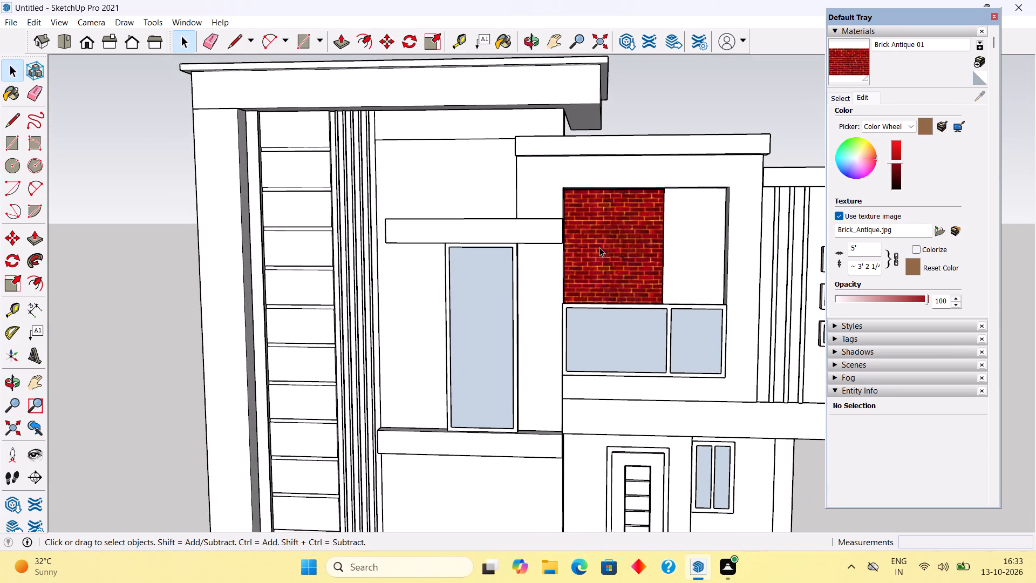
Extend the end of the horizontal ledge above the tall upper-floor window by 6" towards the balcony opening with Push/Pull.
{"action": "middle_click_drag", "start_coordinate": [557, 226], "coordinate": [316, 178]}
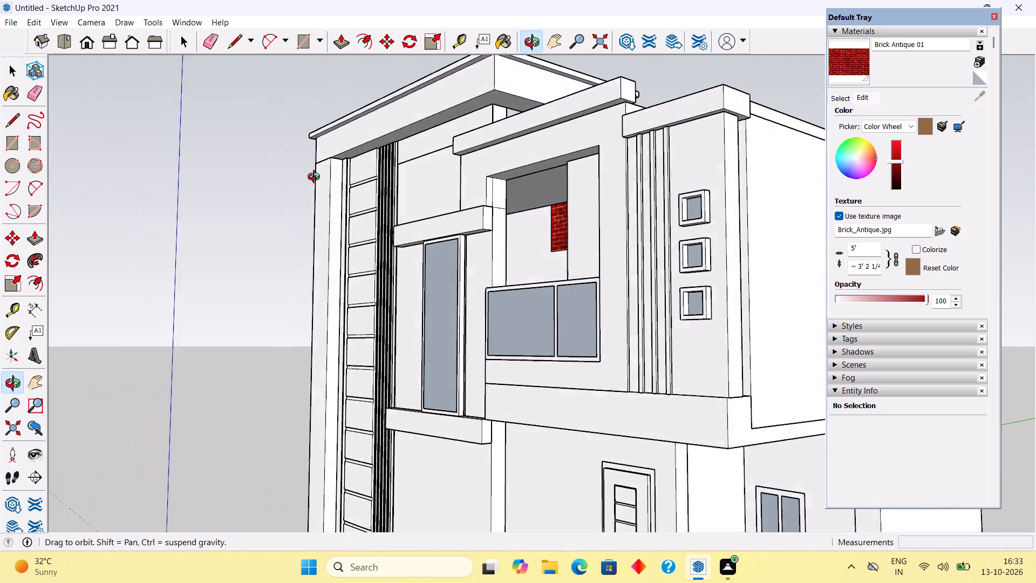
{"action": "middle_click_drag", "start_coordinate": [316, 178], "coordinate": [340, 207]}
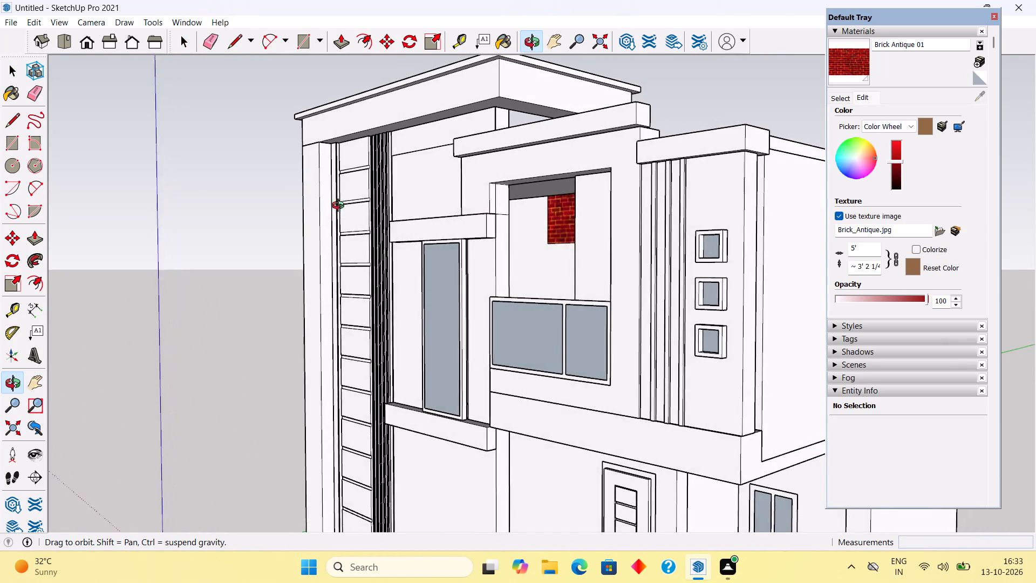
{"action": "middle_click_drag", "start_coordinate": [340, 207], "coordinate": [409, 217]}
{"action": "scroll", "coordinate": [520, 209], "scroll_direction": "up", "scroll_amount": 9}
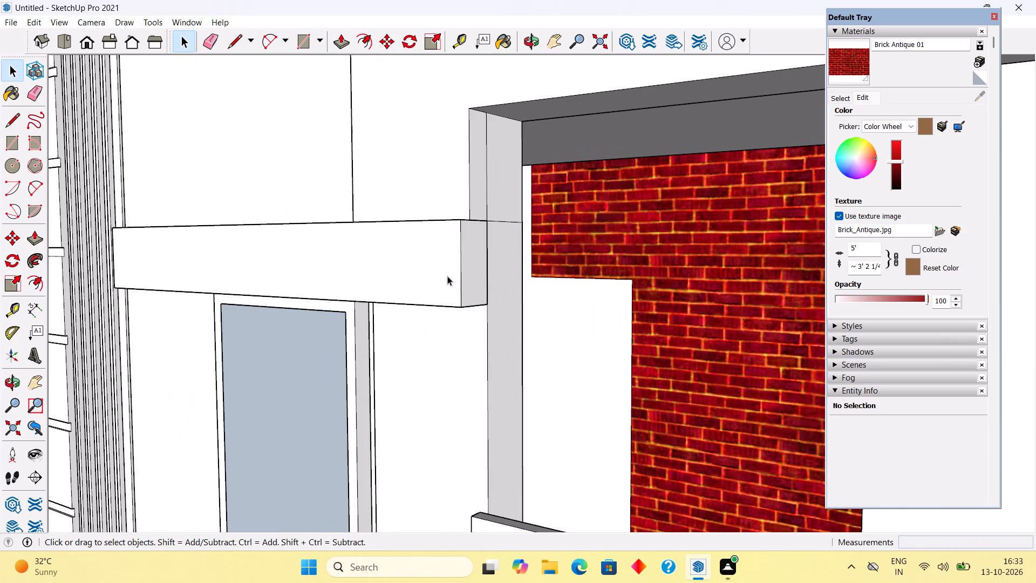
{"action": "left_click", "coordinate": [472, 266]}
{"action": "double_click", "coordinate": [472, 266]}
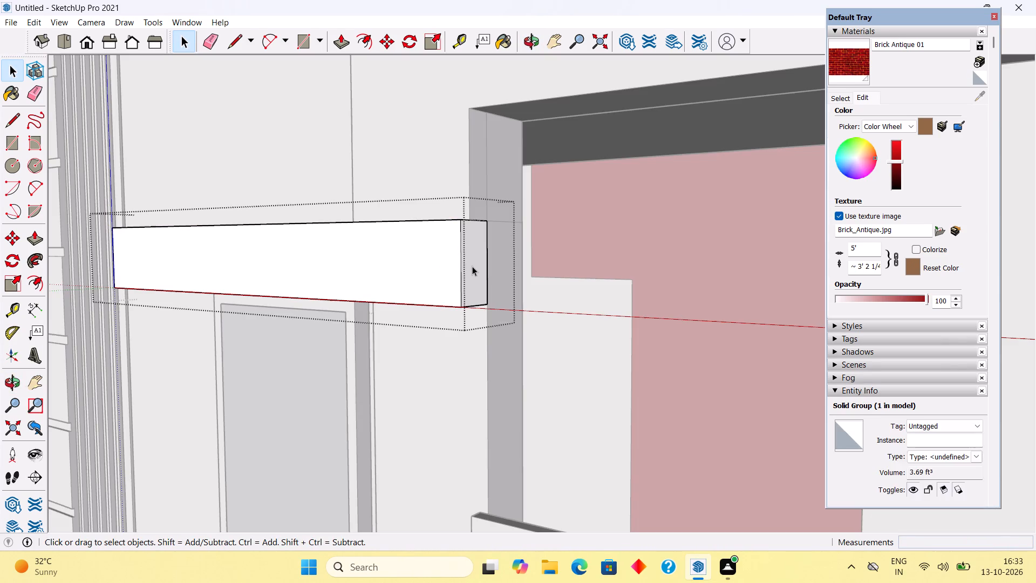
{"action": "key", "text": "p"}
{"action": "left_click", "coordinate": [472, 266]}
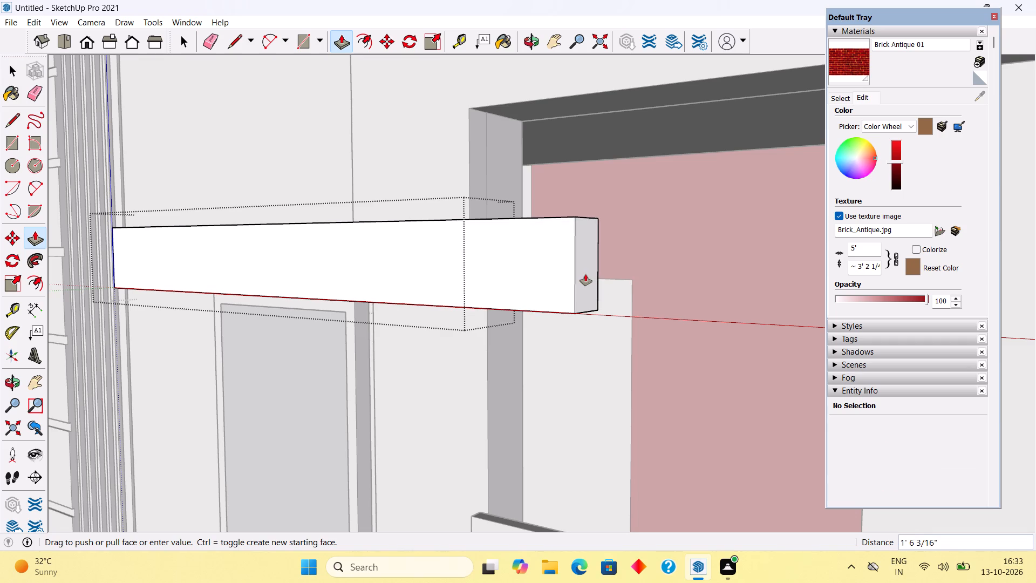
{"action": "type", "text": "6\""}
{"action": "key", "text": "Return"}
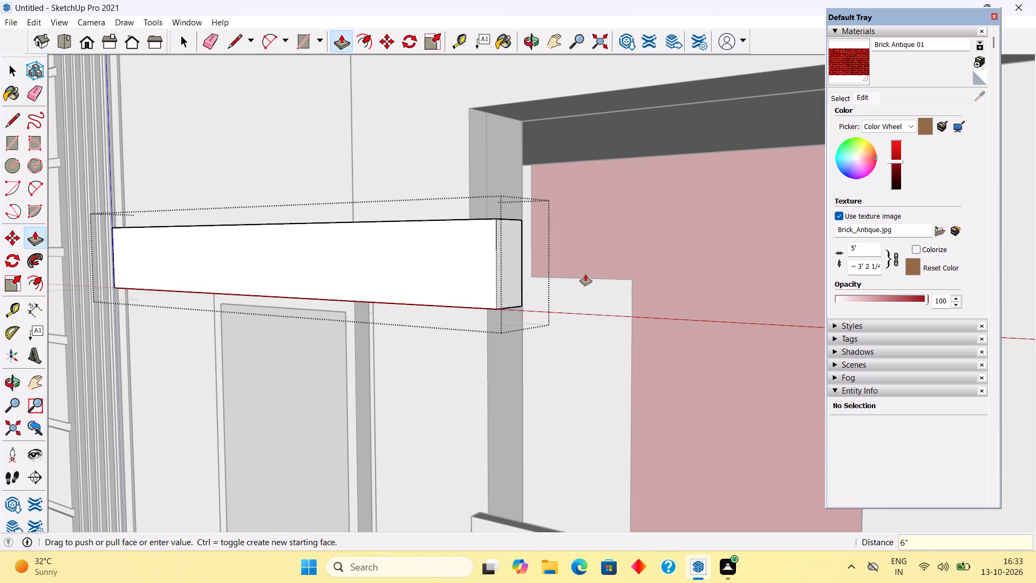
{"action": "key", "text": "space"}
Examine the extended ledge's end and the wall inside the balcony opening, and bring the whole house back into view.
{"action": "middle_click_drag", "start_coordinate": [543, 270], "coordinate": [413, 293]}
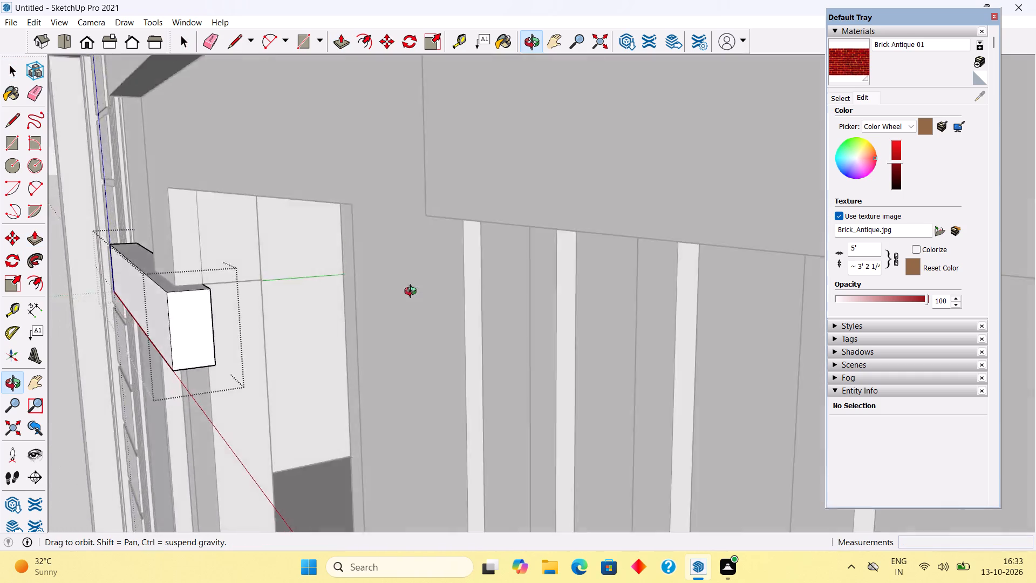
{"action": "middle_click_drag", "start_coordinate": [413, 293], "coordinate": [335, 267]}
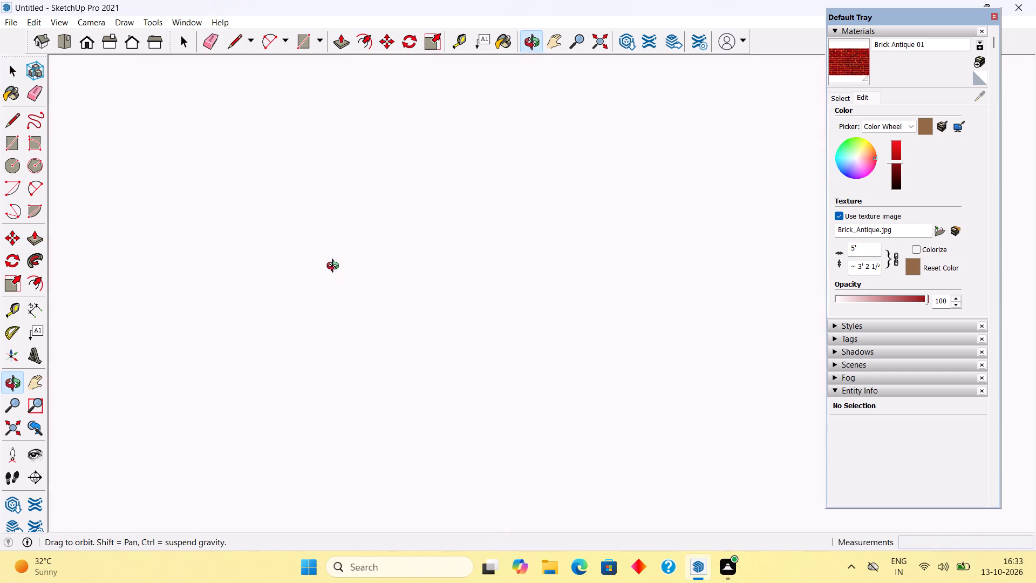
{"action": "middle_click_drag", "start_coordinate": [335, 267], "coordinate": [540, 281]}
{"action": "scroll", "coordinate": [504, 277], "scroll_direction": "up", "scroll_amount": 11}
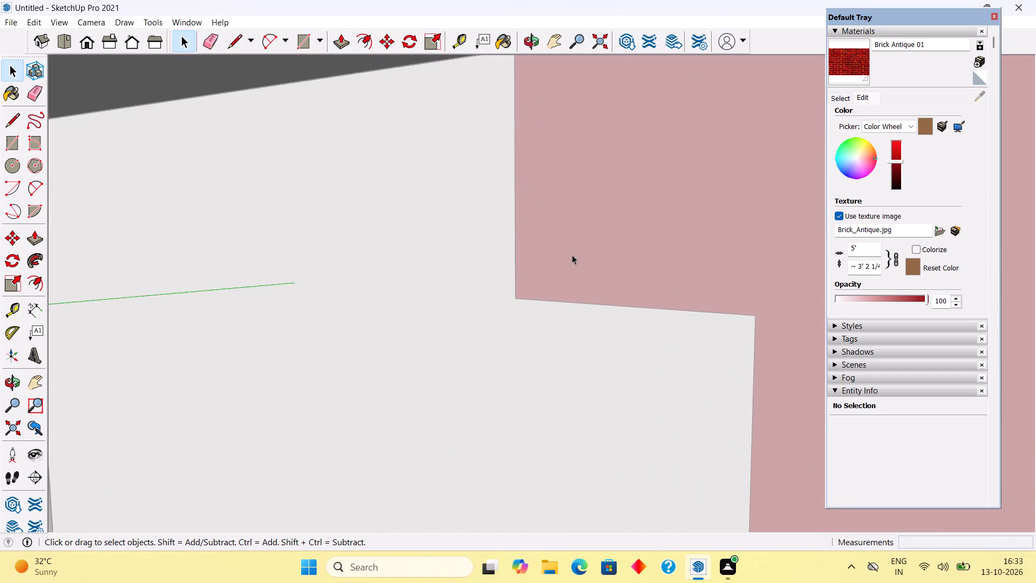
{"action": "scroll", "coordinate": [570, 255], "scroll_direction": "down", "scroll_amount": 6}
{"action": "middle_click_drag", "start_coordinate": [541, 263], "coordinate": [448, 284]}
{"action": "scroll", "coordinate": [355, 295], "scroll_direction": "up", "scroll_amount": 5}
{"action": "scroll", "coordinate": [350, 299], "scroll_direction": "down", "scroll_amount": 2}
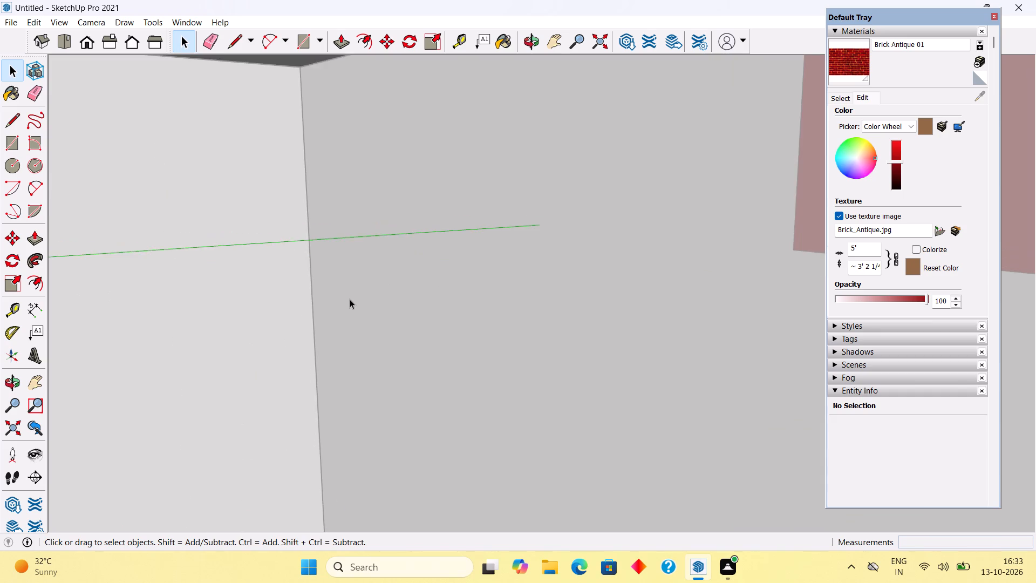
{"action": "middle_click_drag", "start_coordinate": [346, 299], "coordinate": [298, 308]}
{"action": "scroll", "coordinate": [298, 308], "scroll_direction": "down", "scroll_amount": 3}
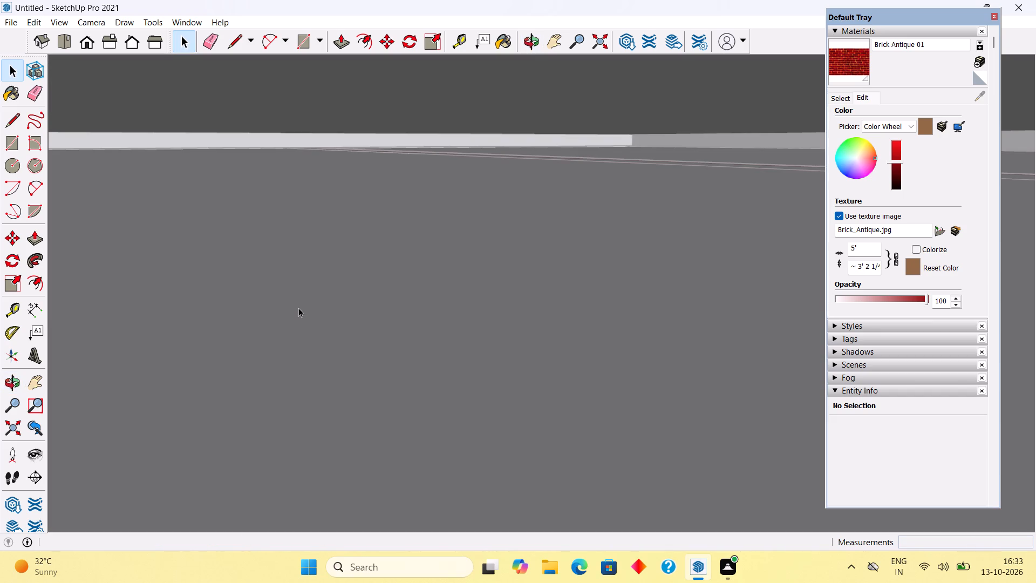
{"action": "left_click", "coordinate": [22, 425]}
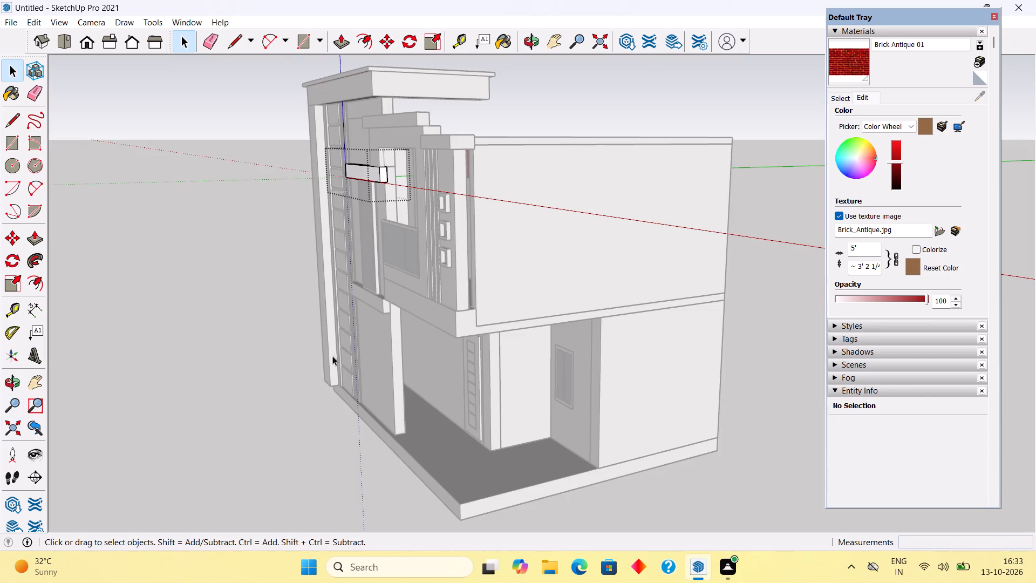
Exit the ledge group, select the upper-floor side wall group and bring up its available actions.
{"action": "left_click", "coordinate": [540, 234]}
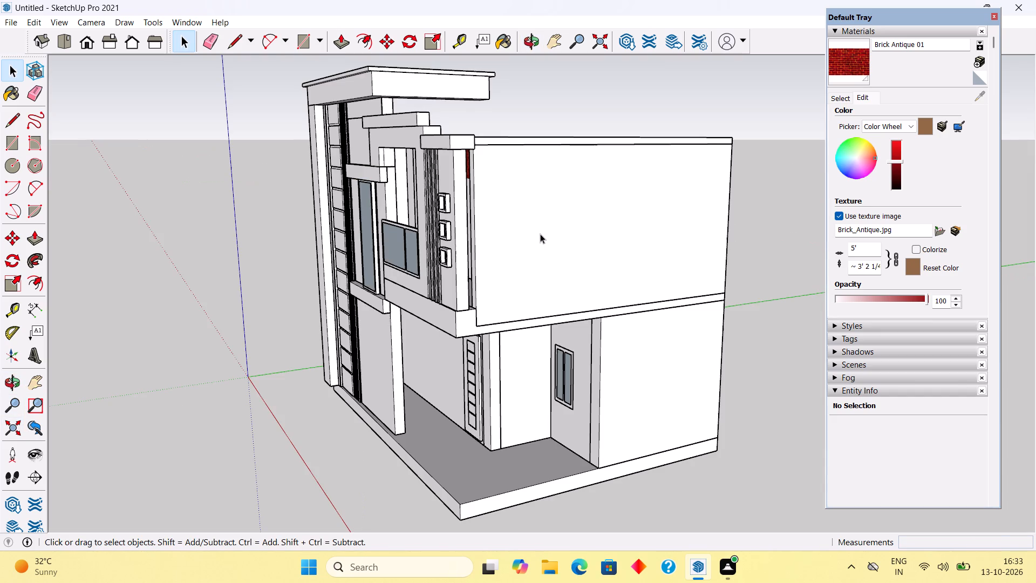
{"action": "left_click", "coordinate": [540, 234]}
{"action": "right_click", "coordinate": [540, 234]}
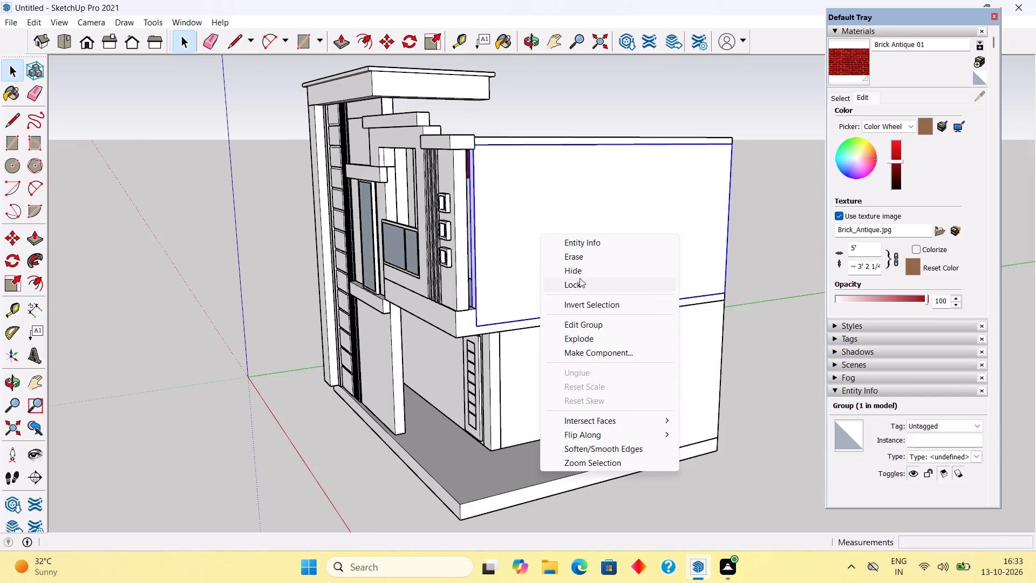
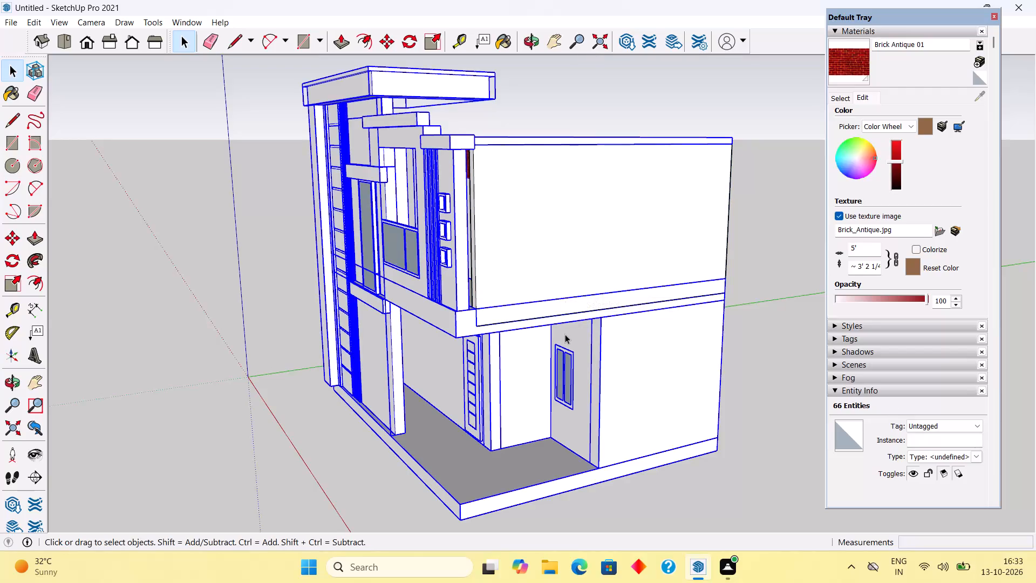
Hide the upper-floor side wall group to open up the interior of the house.
{"action": "left_click", "coordinate": [759, 190]}
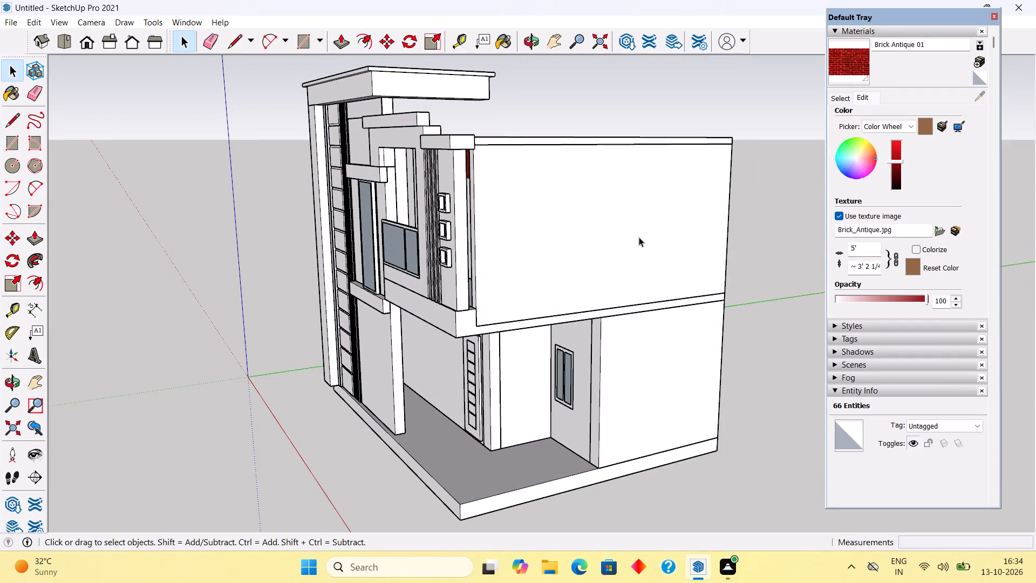
{"action": "left_click", "coordinate": [639, 237]}
{"action": "right_click", "coordinate": [639, 237]}
{"action": "left_click", "coordinate": [683, 275]}
Open the ledge group beside the balcony opening and split the ledge's back face with a line along the wall's edge.
{"action": "middle_click_drag", "start_coordinate": [632, 253], "coordinate": [529, 257]}
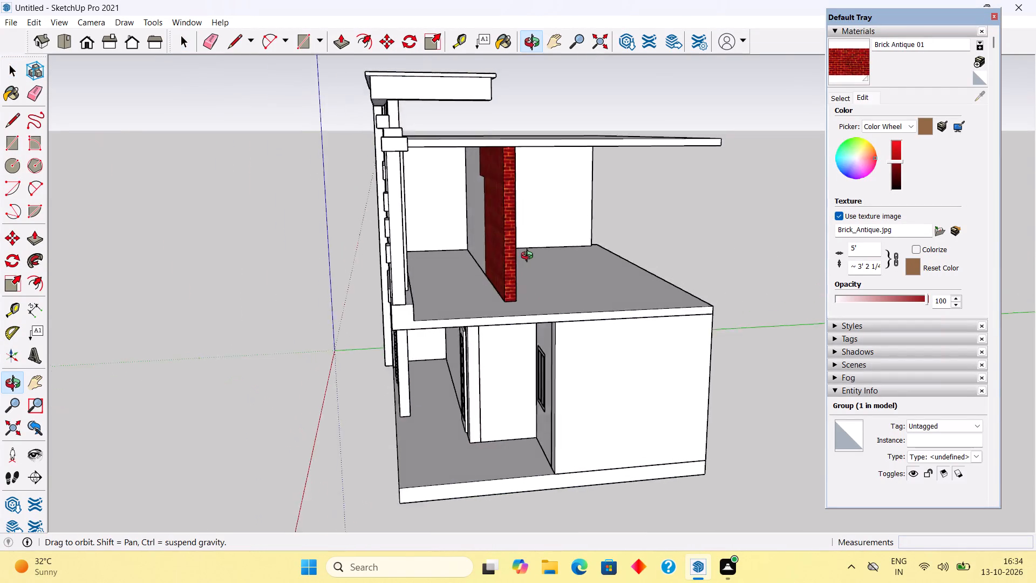
{"action": "middle_click_drag", "start_coordinate": [529, 257], "coordinate": [432, 233]}
{"action": "scroll", "coordinate": [413, 191], "scroll_direction": "up", "scroll_amount": 15}
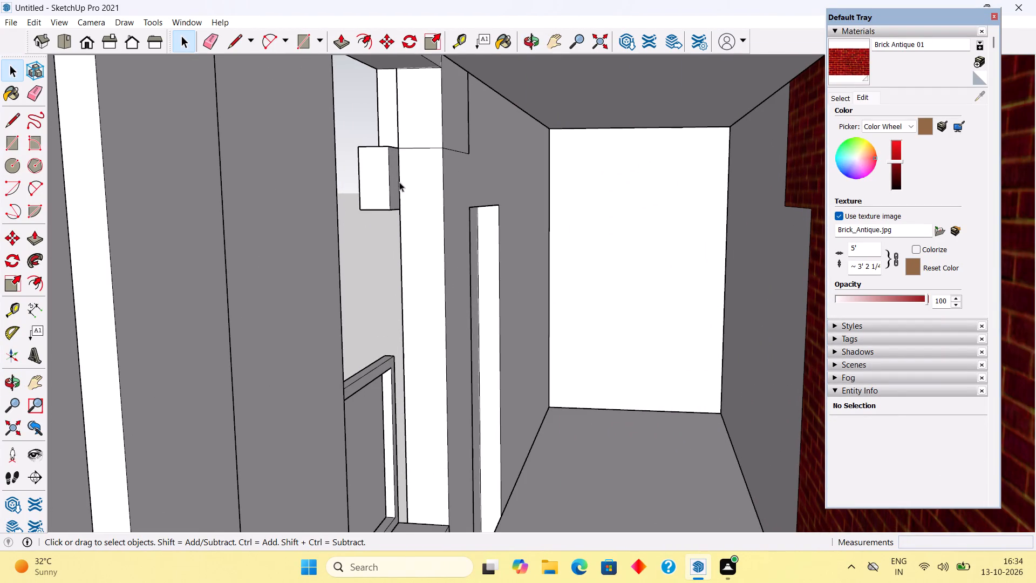
{"action": "scroll", "coordinate": [391, 182], "scroll_direction": "up", "scroll_amount": 6}
{"action": "double_click", "coordinate": [391, 167]}
{"action": "scroll", "coordinate": [391, 167], "scroll_direction": "up", "scroll_amount": 10}
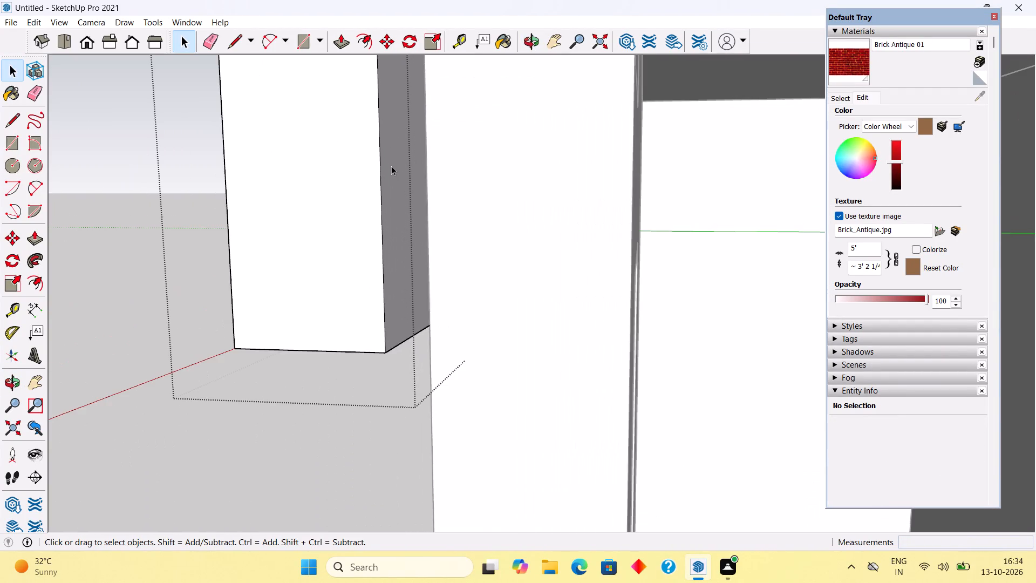
{"action": "left_click", "coordinate": [391, 166]}
{"action": "middle_click_drag", "start_coordinate": [460, 147], "coordinate": [299, 213]}
{"action": "scroll", "coordinate": [299, 214], "scroll_direction": "up", "scroll_amount": 1}
{"action": "key", "text": "l"}
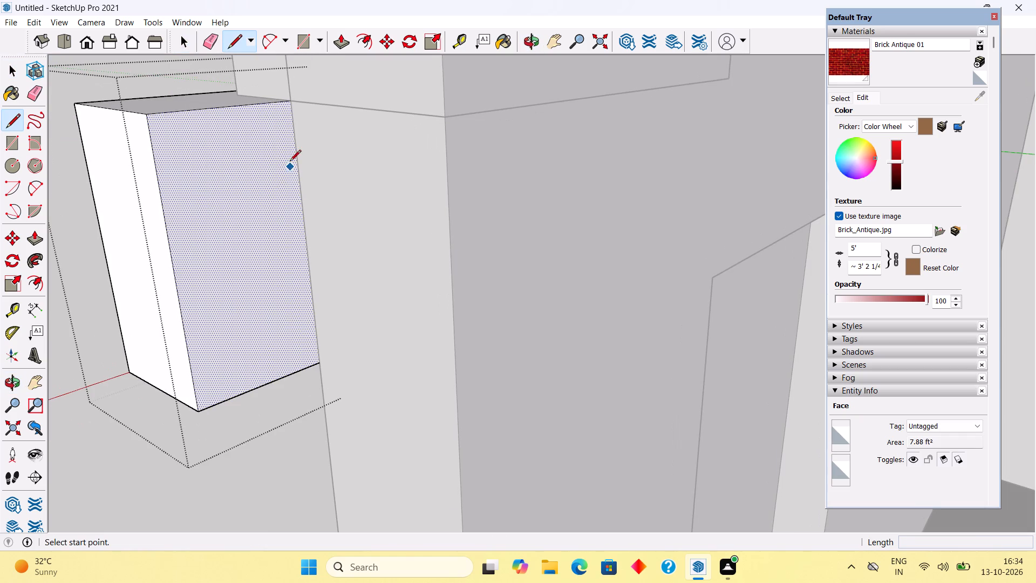
{"action": "left_click", "coordinate": [290, 99]}
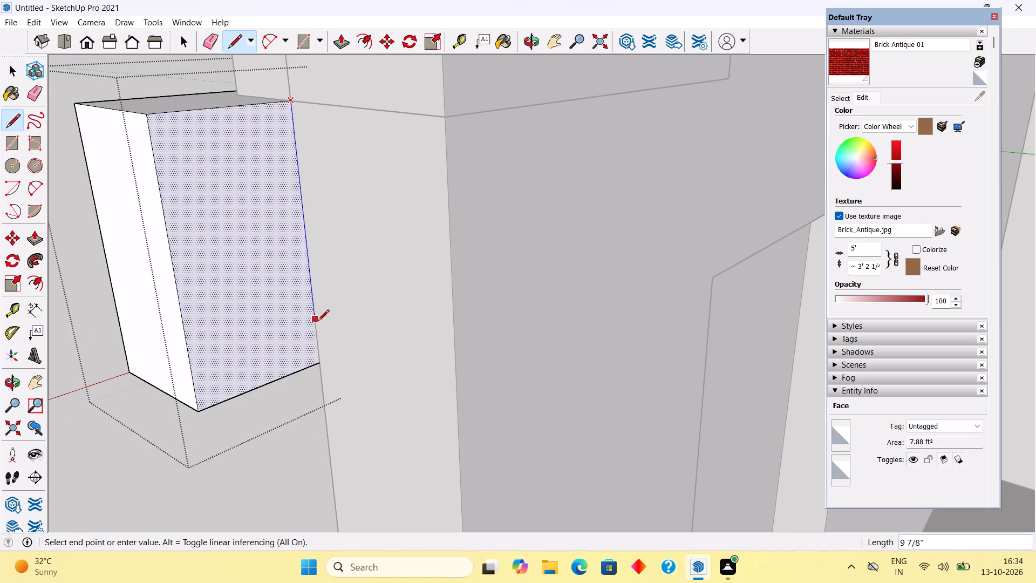
{"action": "left_click", "coordinate": [323, 363]}
Push/Pull the split-off part of the ledge's back face inwards until it meets the red brick partition wall.
{"action": "key", "text": "p"}
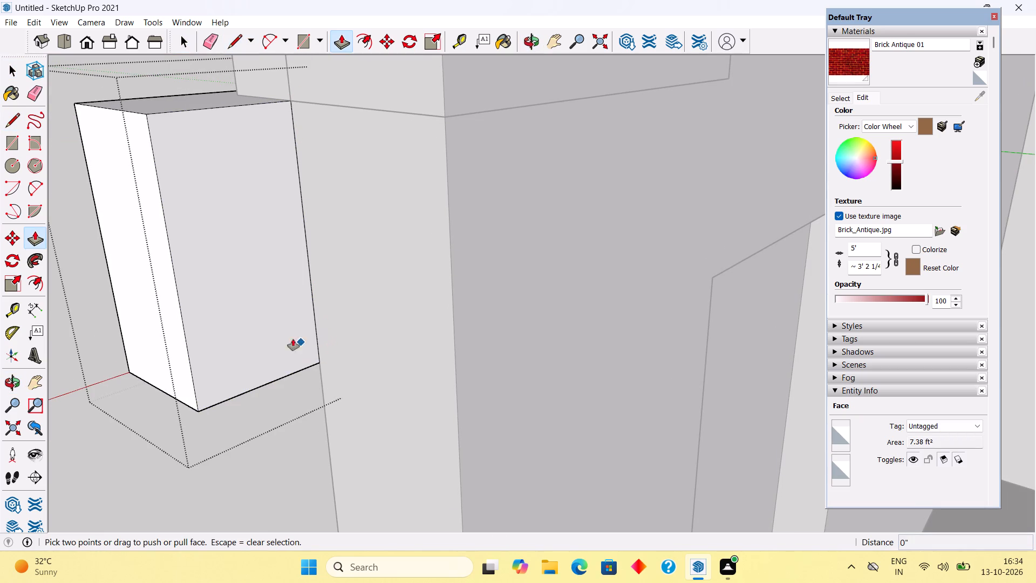
{"action": "left_click", "coordinate": [282, 335]}
{"action": "key", "text": "space"}
{"action": "left_click", "coordinate": [257, 312]}
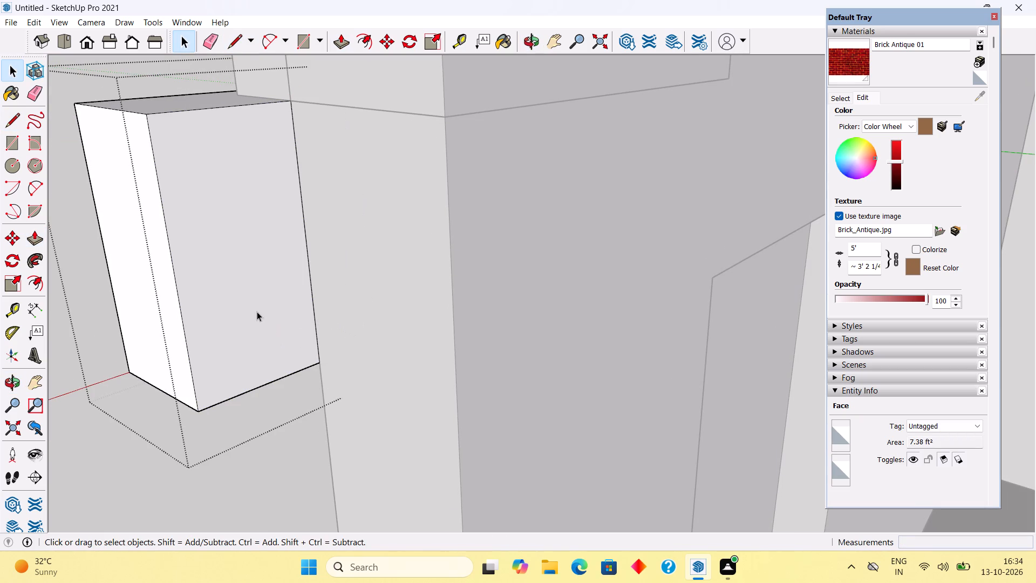
{"action": "key", "text": "p"}
{"action": "left_click_drag", "start_coordinate": [258, 311], "coordinate": [268, 313]}
{"action": "left_click_drag", "start_coordinate": [296, 279], "coordinate": [296, 279]}
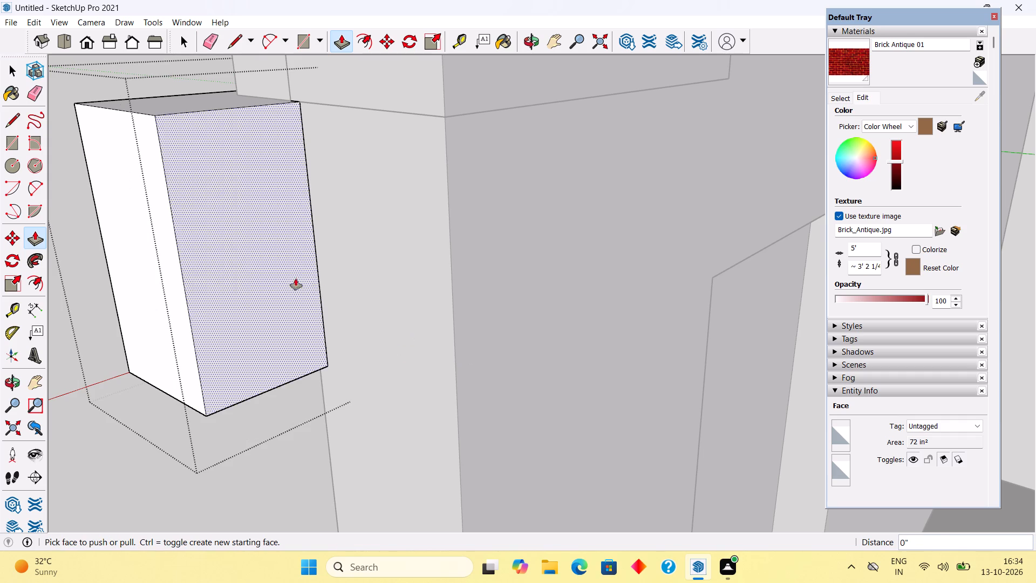
{"action": "left_click_drag", "start_coordinate": [296, 279], "coordinate": [579, 338]}
{"action": "scroll", "coordinate": [588, 338], "scroll_direction": "down", "scroll_amount": 12}
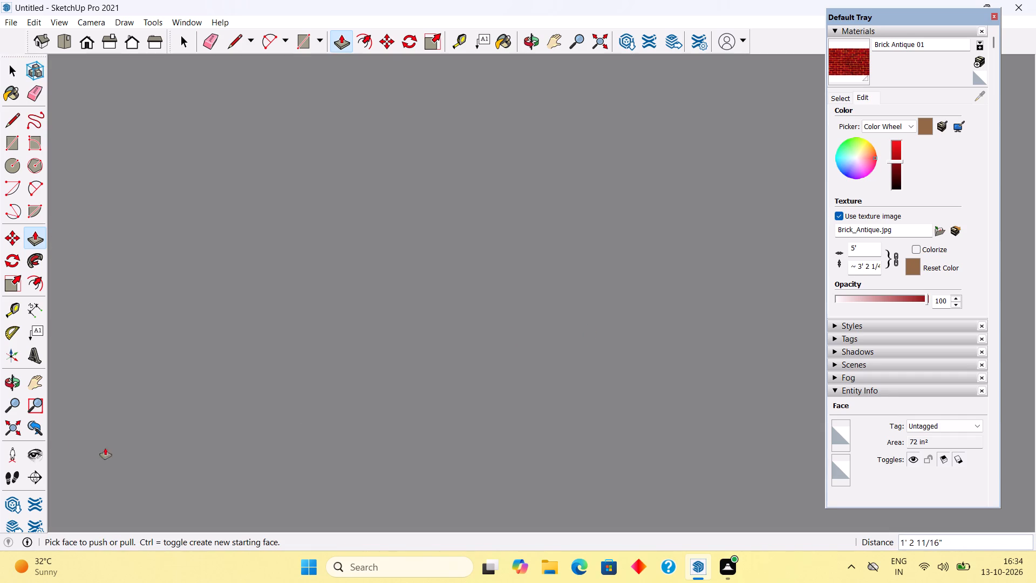
{"action": "left_click_drag", "start_coordinate": [5, 430], "coordinate": [14, 432]}
{"action": "middle_click_drag", "start_coordinate": [429, 248], "coordinate": [550, 214]}
{"action": "scroll", "coordinate": [483, 139], "scroll_direction": "up", "scroll_amount": 10}
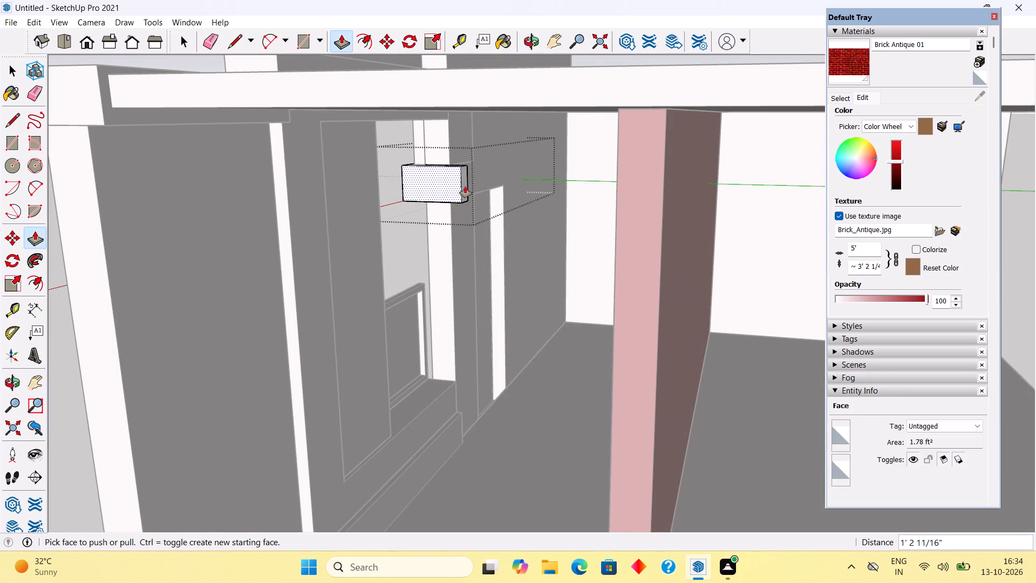
{"action": "left_click", "coordinate": [465, 186]}
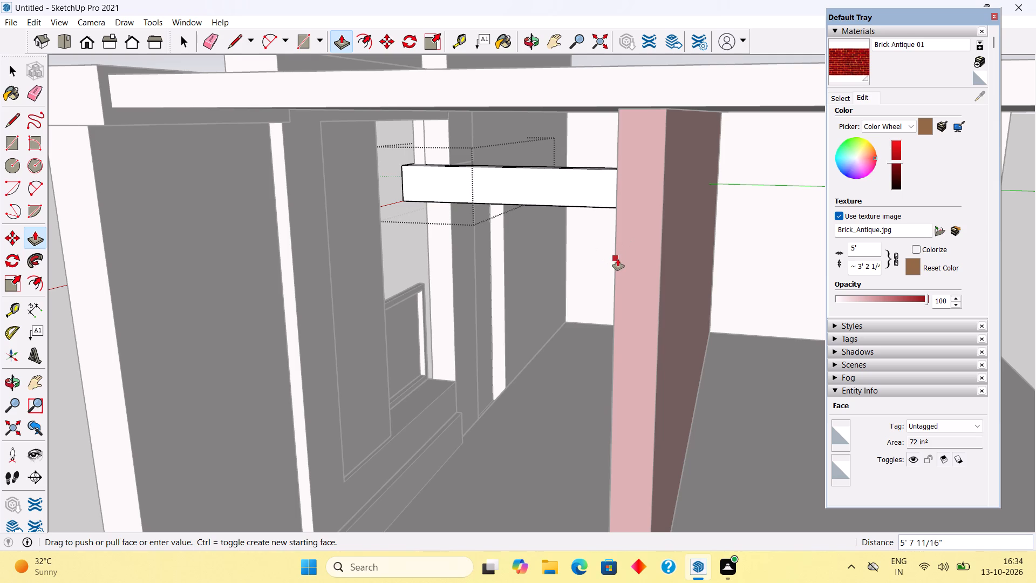
{"action": "left_click", "coordinate": [618, 259]}
{"action": "key", "text": "space"}
Examine the ledge's inward return through the balcony opening from the front elevation and from oblique angles.
{"action": "middle_click_drag", "start_coordinate": [527, 294], "coordinate": [698, 306]}
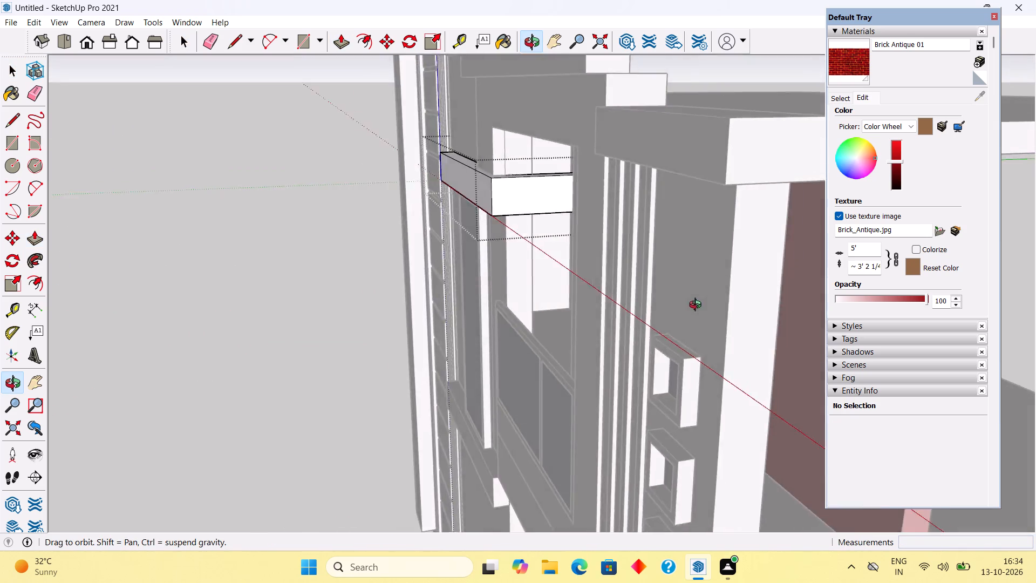
{"action": "middle_click_drag", "start_coordinate": [698, 306], "coordinate": [803, 290]}
{"action": "scroll", "coordinate": [803, 290], "scroll_direction": "down", "scroll_amount": 5}
{"action": "middle_click_drag", "start_coordinate": [603, 297], "coordinate": [838, 252]}
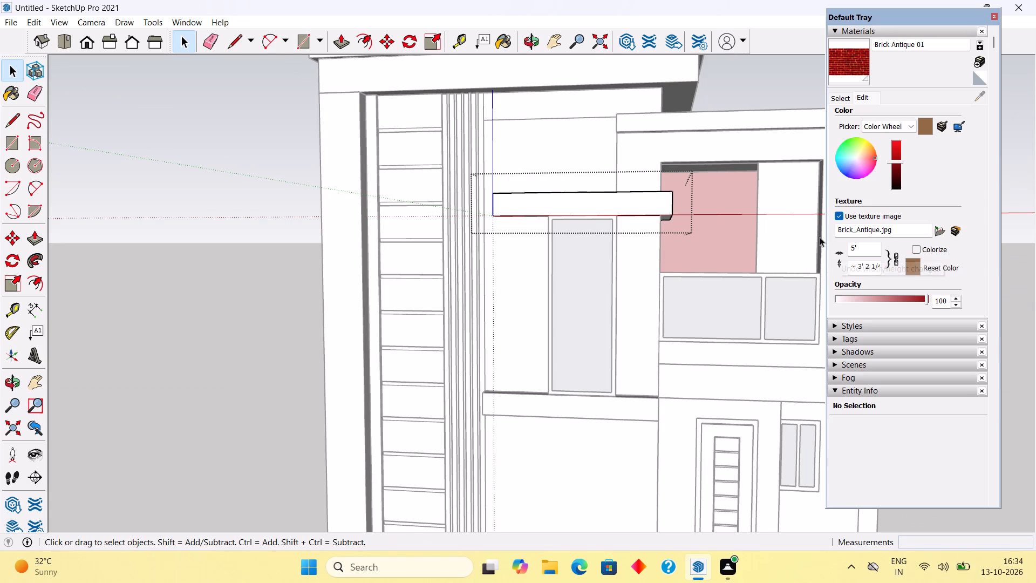
{"action": "key", "text": "space"}
{"action": "left_click_drag", "start_coordinate": [778, 82], "coordinate": [781, 66]}
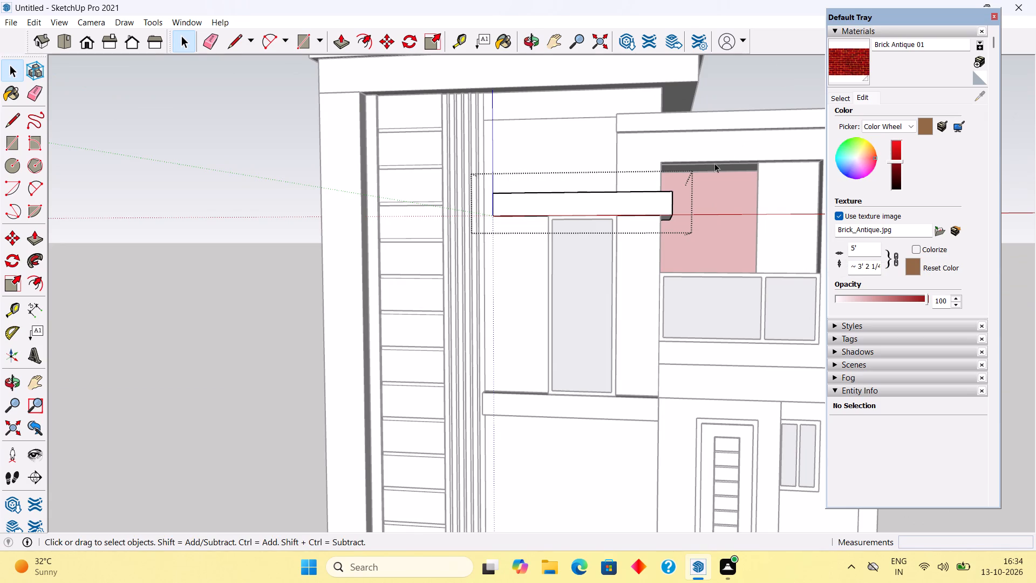
{"action": "middle_click_drag", "start_coordinate": [700, 171], "coordinate": [595, 155]}
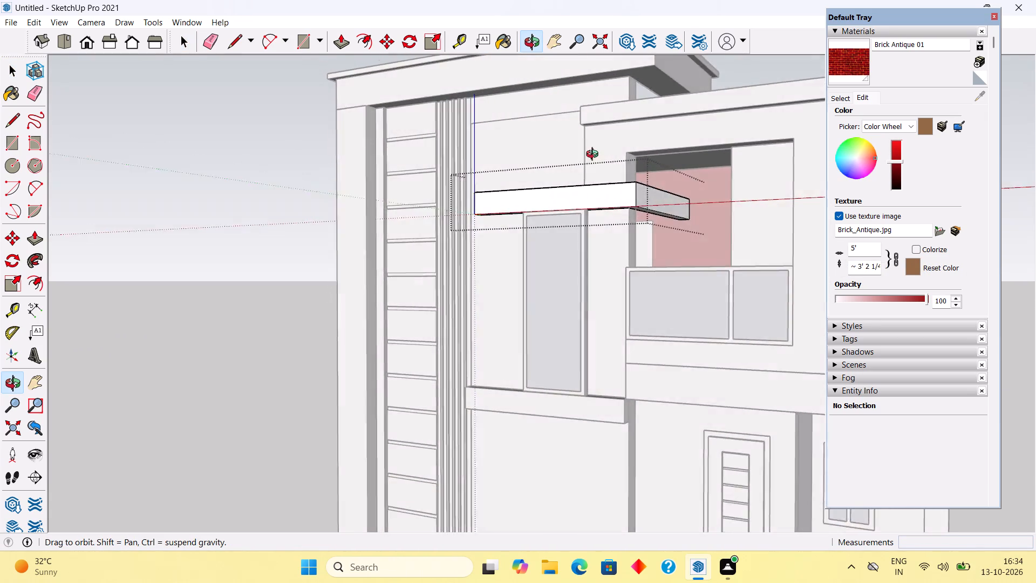
{"action": "middle_click_drag", "start_coordinate": [595, 155], "coordinate": [520, 170]}
Open the red brick partition wall group and repaint its face with the Default material sampled from the white elevation.
{"action": "middle_click_drag", "start_coordinate": [746, 248], "coordinate": [828, 282]}
{"action": "scroll", "coordinate": [568, 184], "scroll_direction": "up", "scroll_amount": 3}
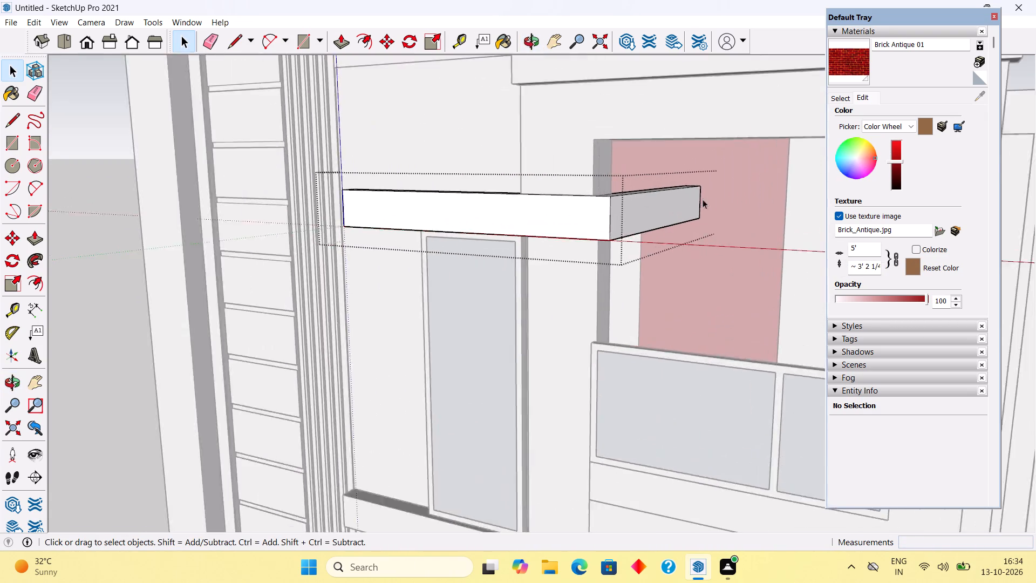
{"action": "scroll", "coordinate": [703, 199], "scroll_direction": "up", "scroll_amount": 12}
{"action": "double_click", "coordinate": [710, 201]}
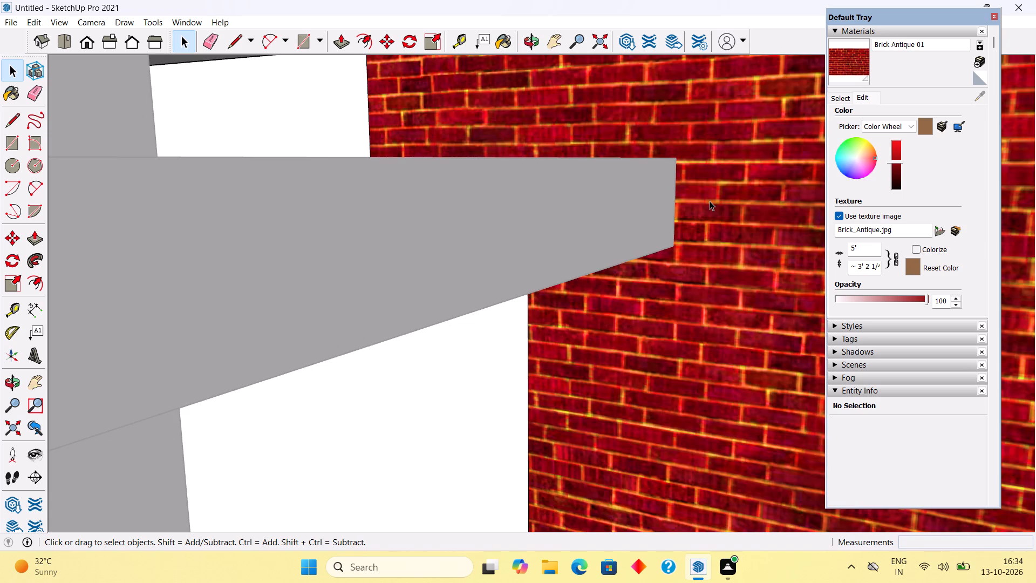
{"action": "left_click", "coordinate": [710, 201]}
{"action": "scroll", "coordinate": [710, 201], "scroll_direction": "down", "scroll_amount": 7}
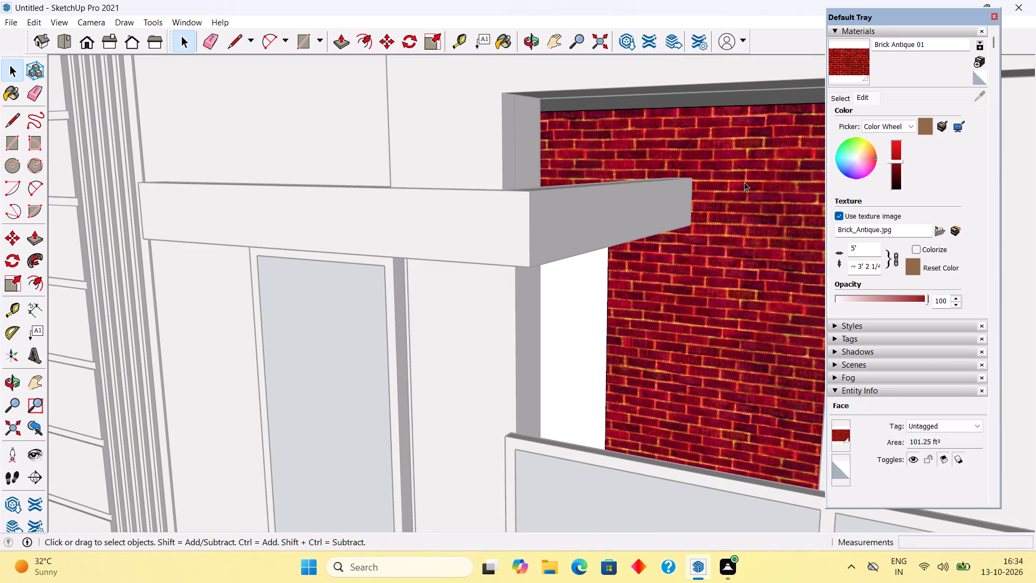
{"action": "left_click", "coordinate": [974, 93]}
{"action": "left_click", "coordinate": [832, 97]}
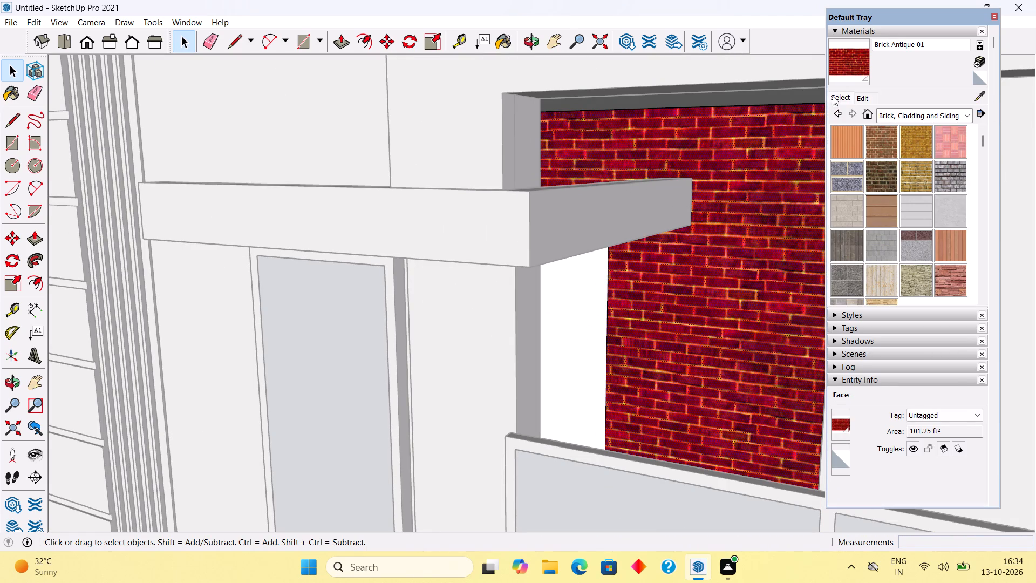
{"action": "left_click", "coordinate": [977, 94]}
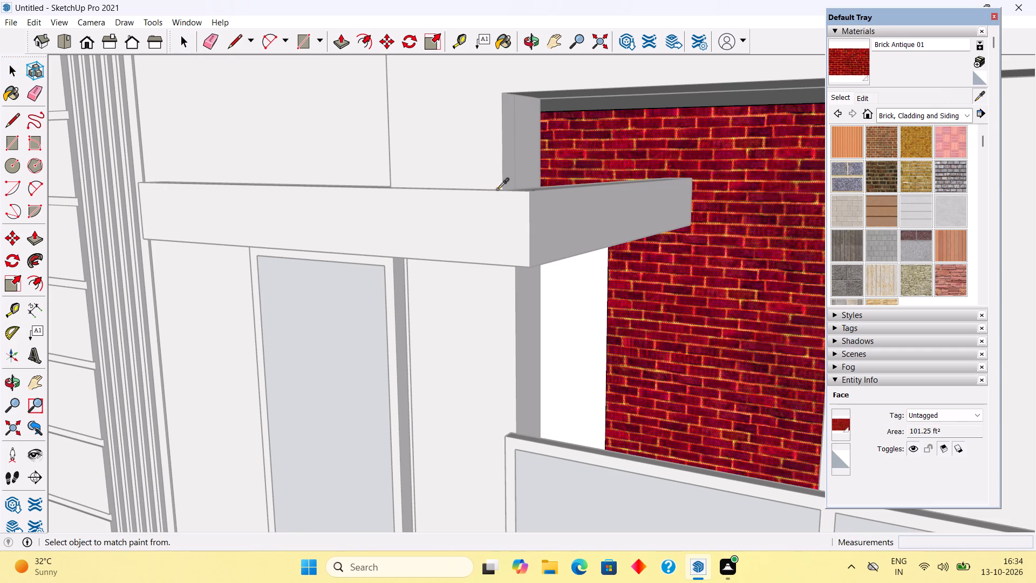
{"action": "left_click", "coordinate": [482, 187]}
{"action": "left_click", "coordinate": [724, 179]}
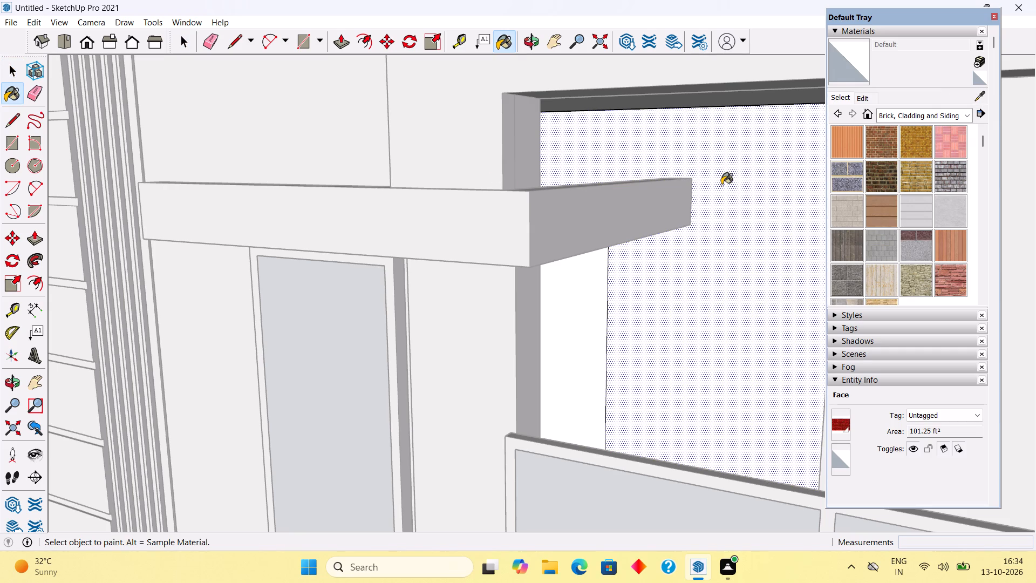
{"action": "key", "text": "space"}
Delete the two vertical edges dividing the repainted wall face inside the balcony opening.
{"action": "left_click", "coordinate": [606, 309]}
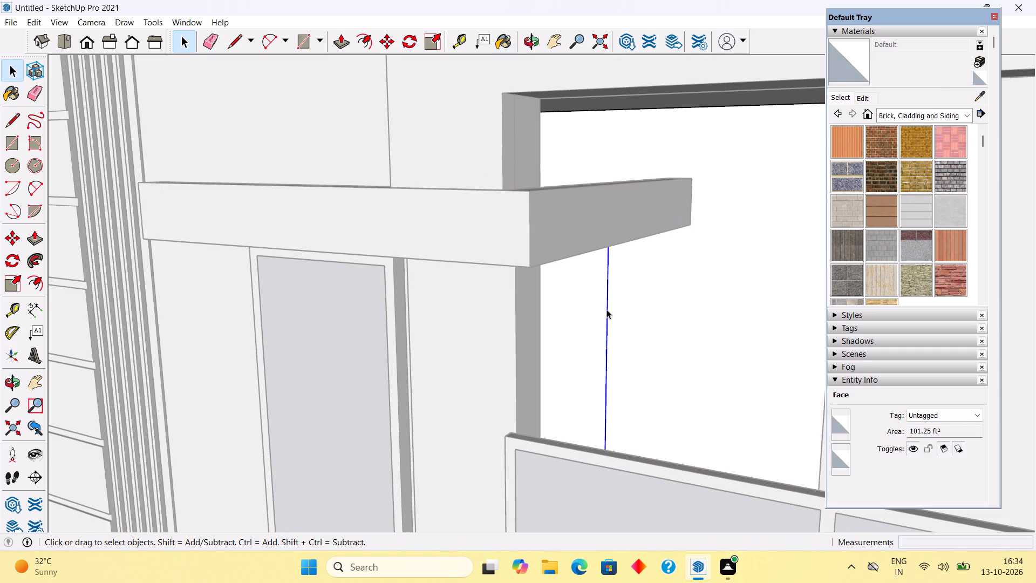
{"action": "key", "text": "Delete"}
{"action": "scroll", "coordinate": [608, 306], "scroll_direction": "down", "scroll_amount": 10}
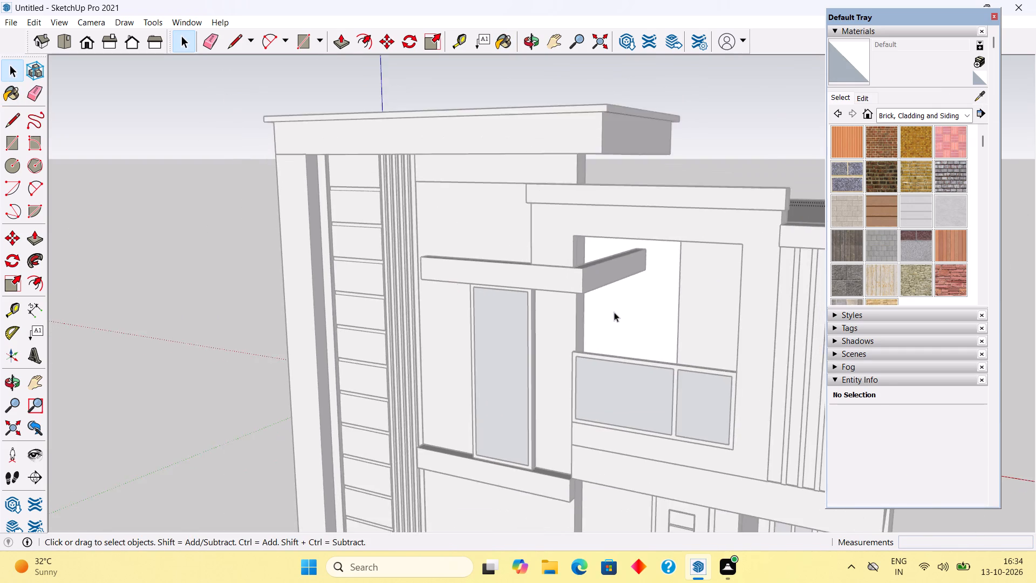
{"action": "scroll", "coordinate": [679, 317], "scroll_direction": "up", "scroll_amount": 12}
{"action": "left_click", "coordinate": [668, 304]}
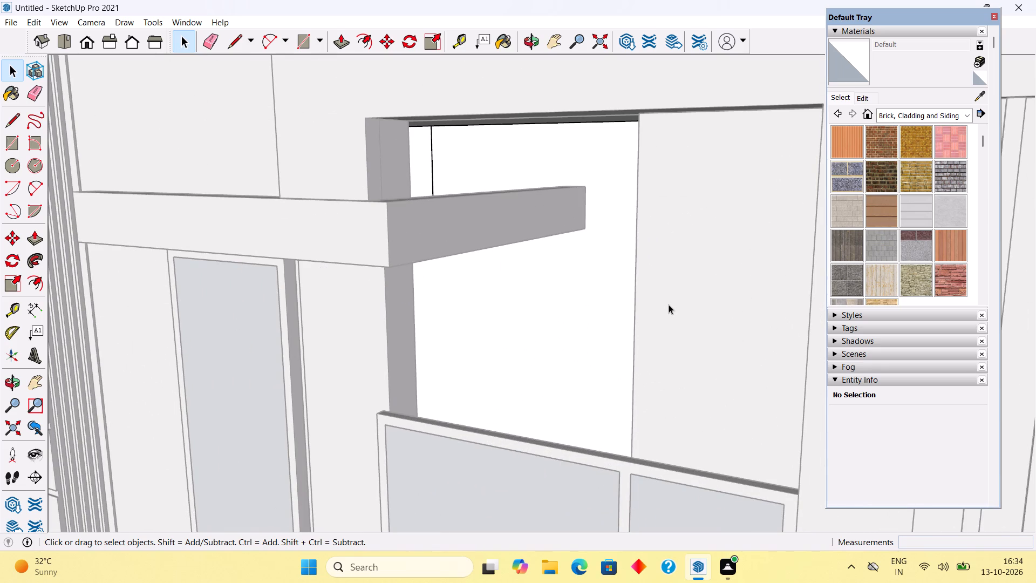
{"action": "left_click", "coordinate": [431, 162]}
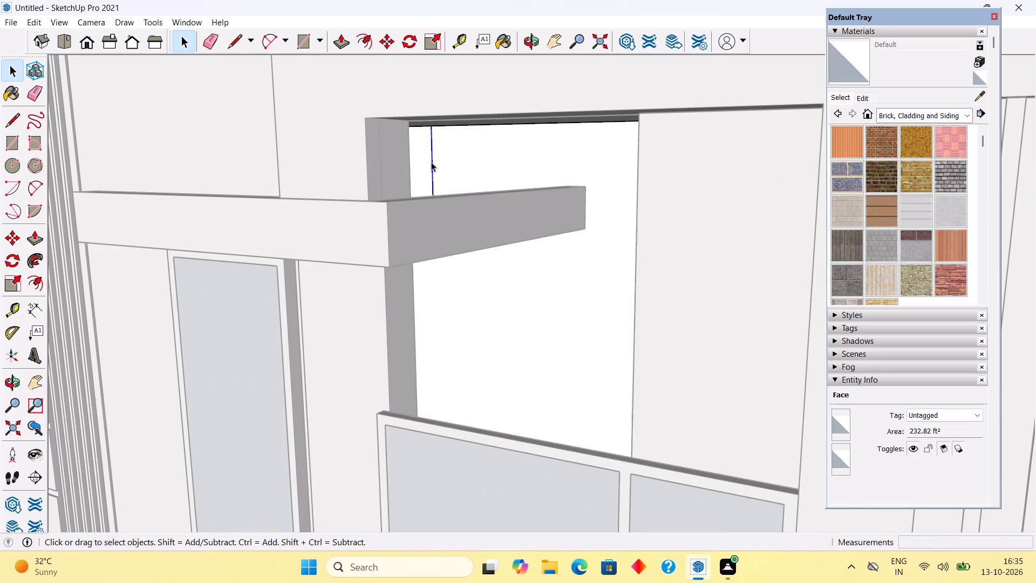
{"action": "key", "text": "Delete"}
Place a vertical guide on the wall face inside the balcony opening, 2' from the end of the ledge's return.
{"action": "middle_click_drag", "start_coordinate": [553, 250], "coordinate": [715, 318]}
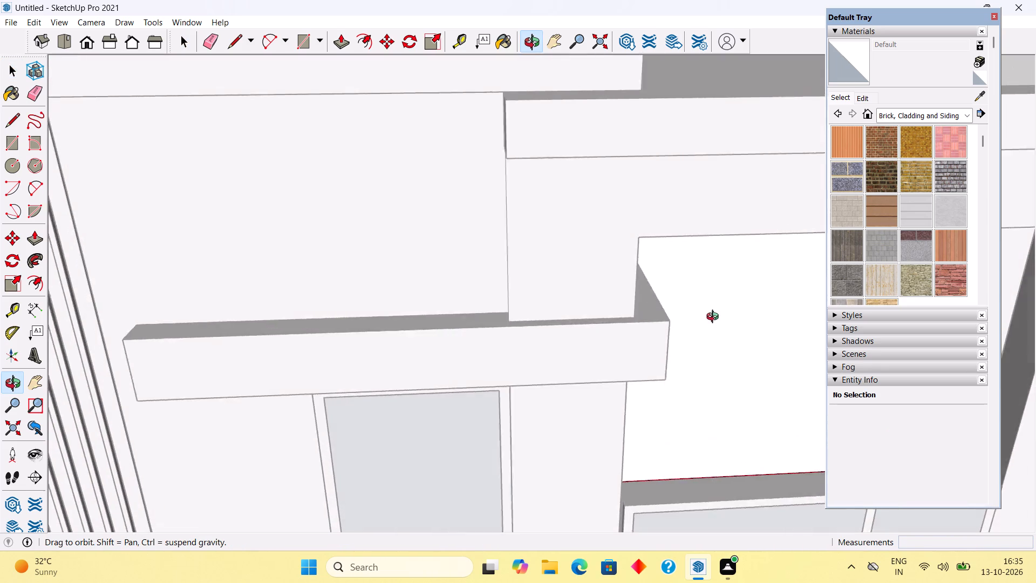
{"action": "middle_click_drag", "start_coordinate": [715, 318], "coordinate": [662, 266]}
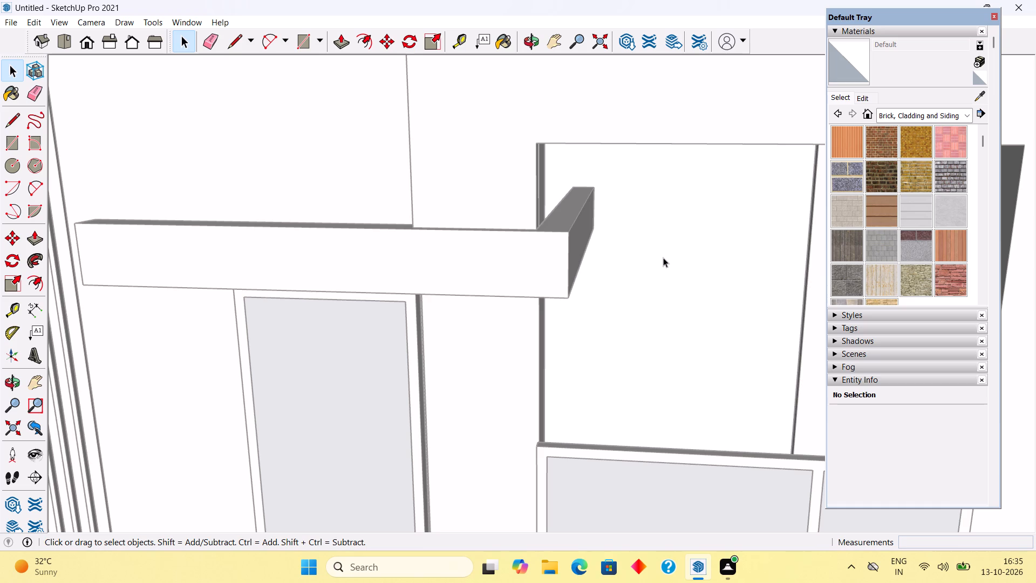
{"action": "key", "text": "t"}
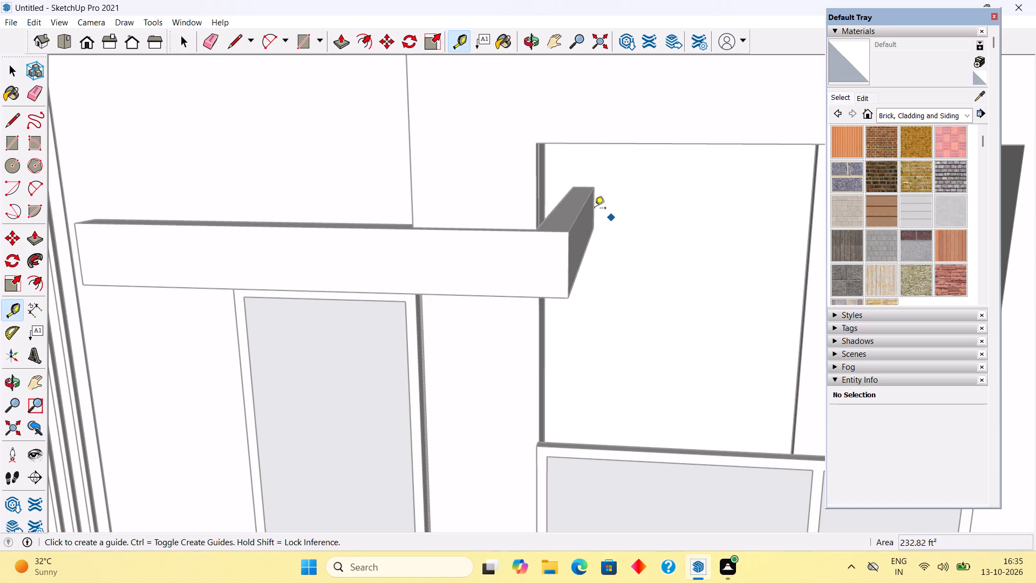
{"action": "left_click", "coordinate": [597, 200]}
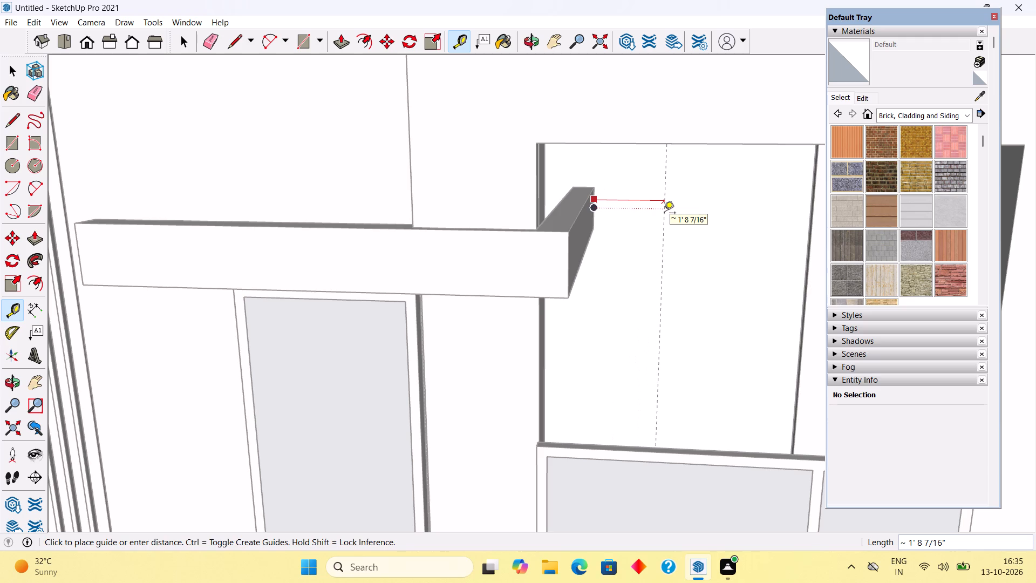
{"action": "type", "text": "2'"}
{"action": "key", "text": "Return"}
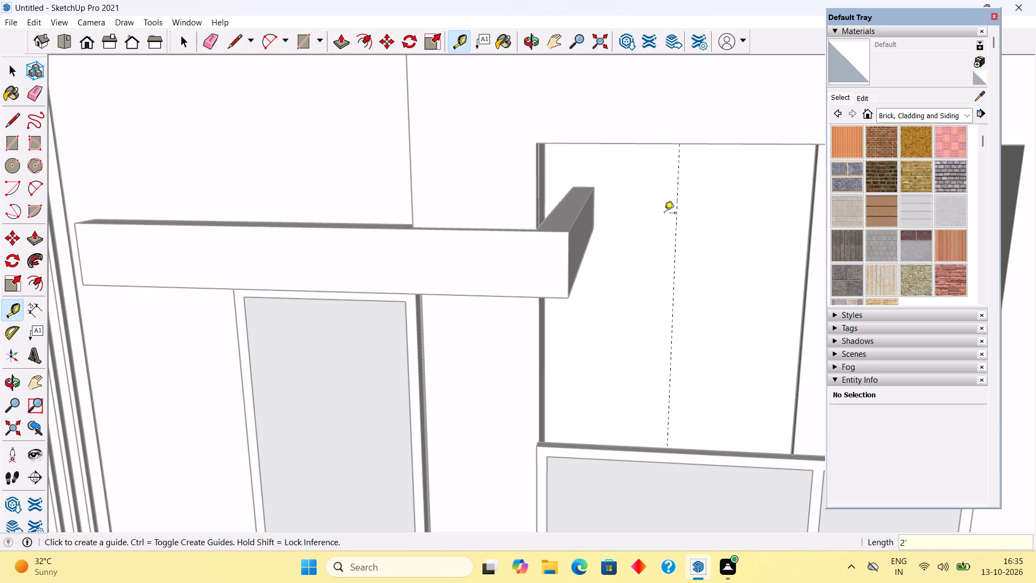
Place a horizontal guide from the wall face's top edge, level with the middle of the ledge return's end.
{"action": "middle_click_drag", "start_coordinate": [660, 211], "coordinate": [656, 156]}
{"action": "left_click", "coordinate": [639, 113]}
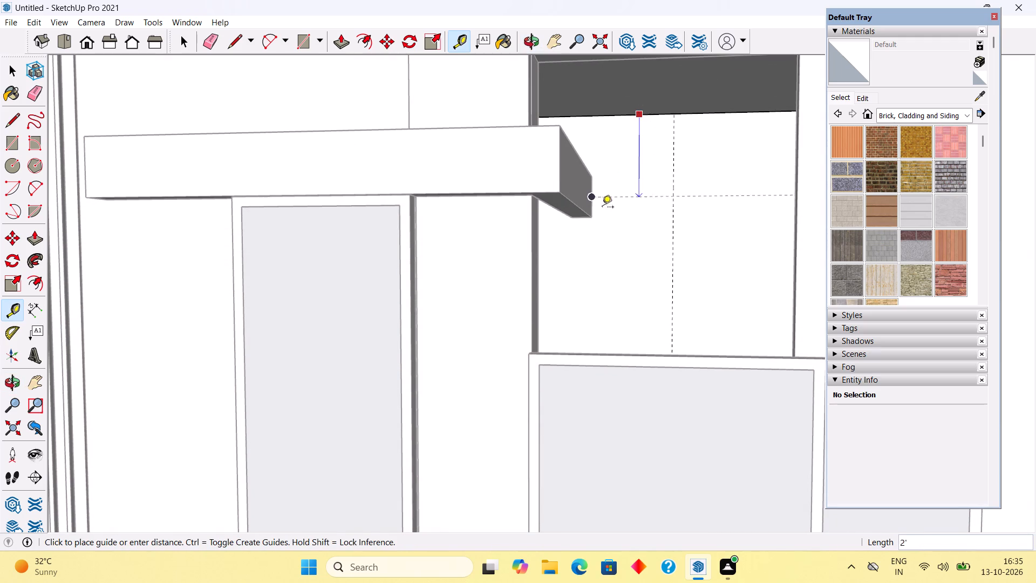
{"action": "left_click", "coordinate": [592, 199]}
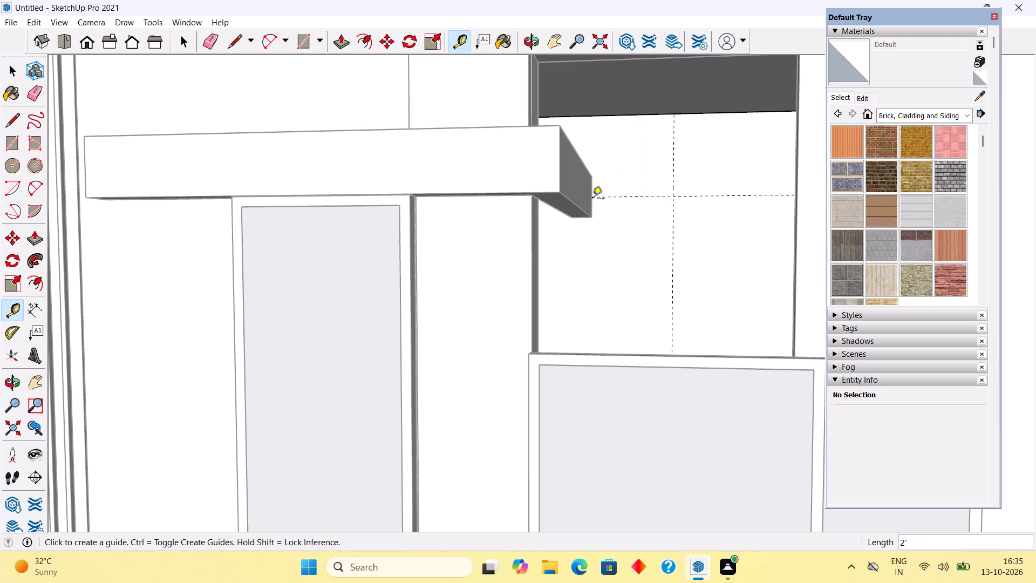
{"action": "key", "text": "space"}
{"action": "middle_click_drag", "start_coordinate": [589, 171], "coordinate": [589, 215]}
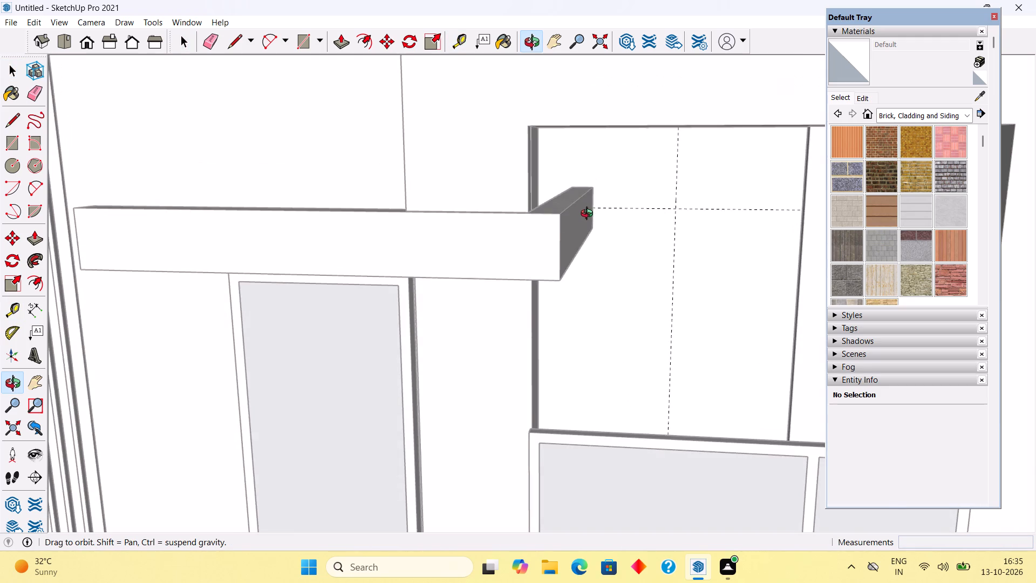
{"action": "middle_click_drag", "start_coordinate": [589, 215], "coordinate": [588, 213]}
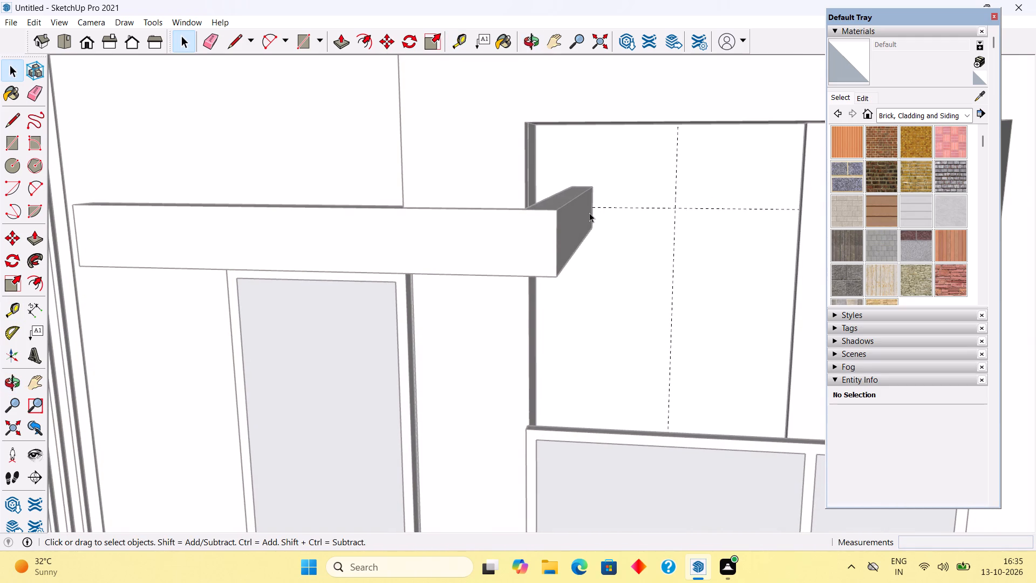
Draw a 2' line from the ledge return's end along the horizontal guide, continuing down the vertical guide to the wall's bottom edge.
{"action": "key", "text": "l"}
{"action": "left_click", "coordinate": [595, 211]}
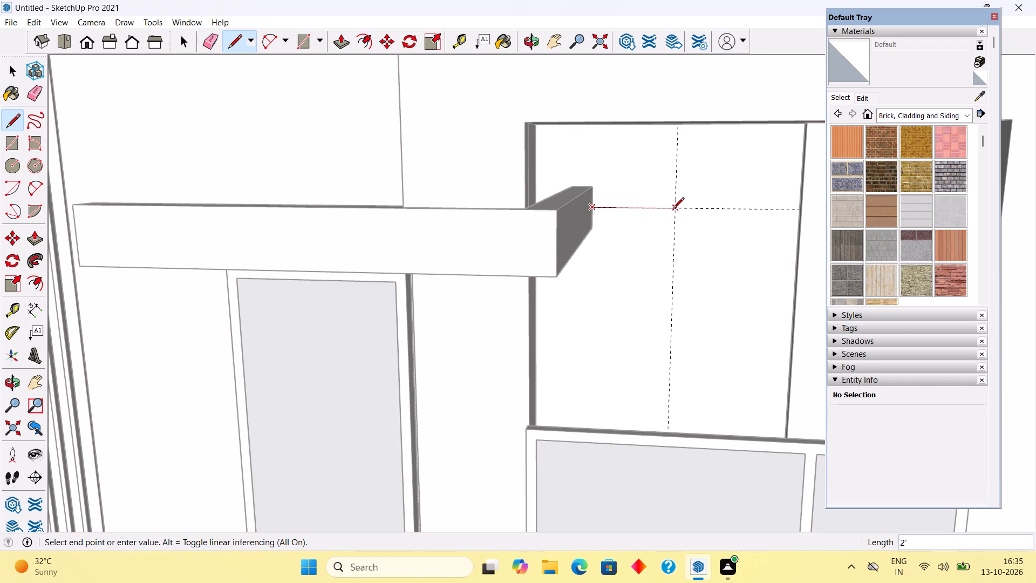
{"action": "left_click", "coordinate": [676, 209]}
{"action": "middle_click_drag", "start_coordinate": [677, 247], "coordinate": [674, 330]}
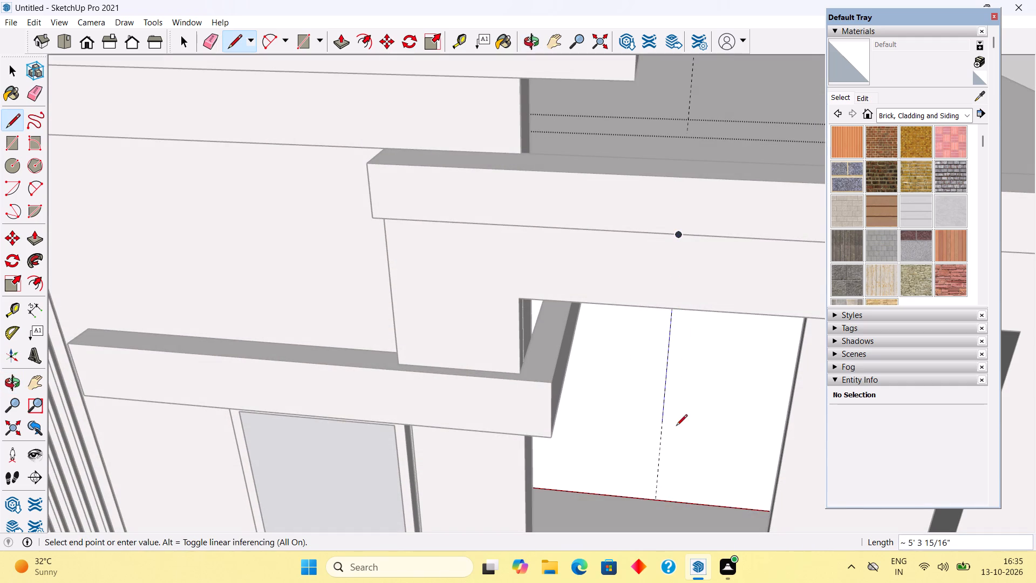
{"action": "left_click", "coordinate": [657, 503]}
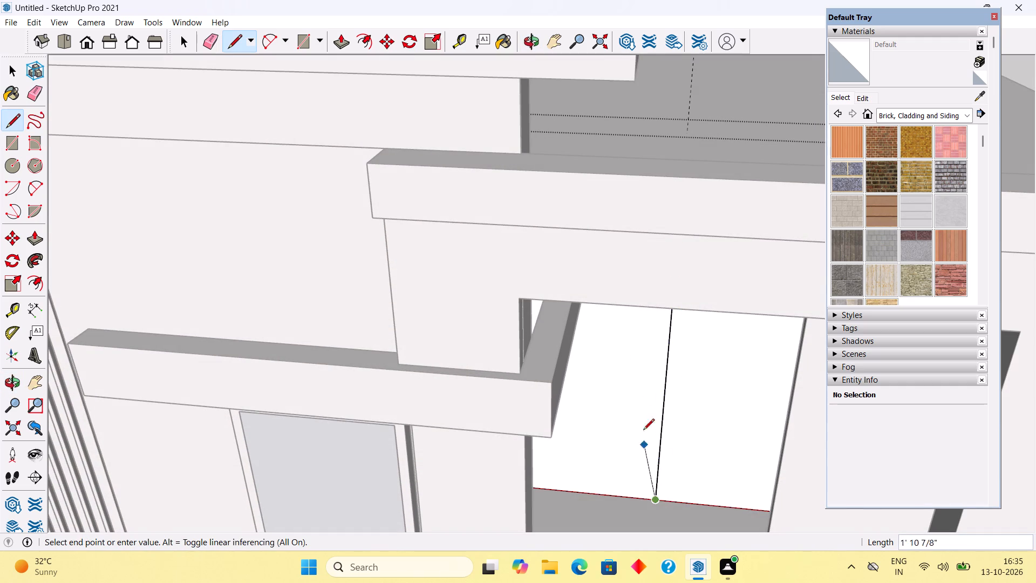
{"action": "middle_click", "coordinate": [643, 360]}
{"action": "key", "text": "space"}
Draw a line behind the ledge's return along the horizontal guide, continuing about 2' vertically to the wall's top edge.
{"action": "middle_click_drag", "start_coordinate": [651, 317], "coordinate": [649, 245]}
{"action": "scroll", "coordinate": [593, 171], "scroll_direction": "up", "scroll_amount": 10}
{"action": "middle_click_drag", "start_coordinate": [473, 212], "coordinate": [502, 260]}
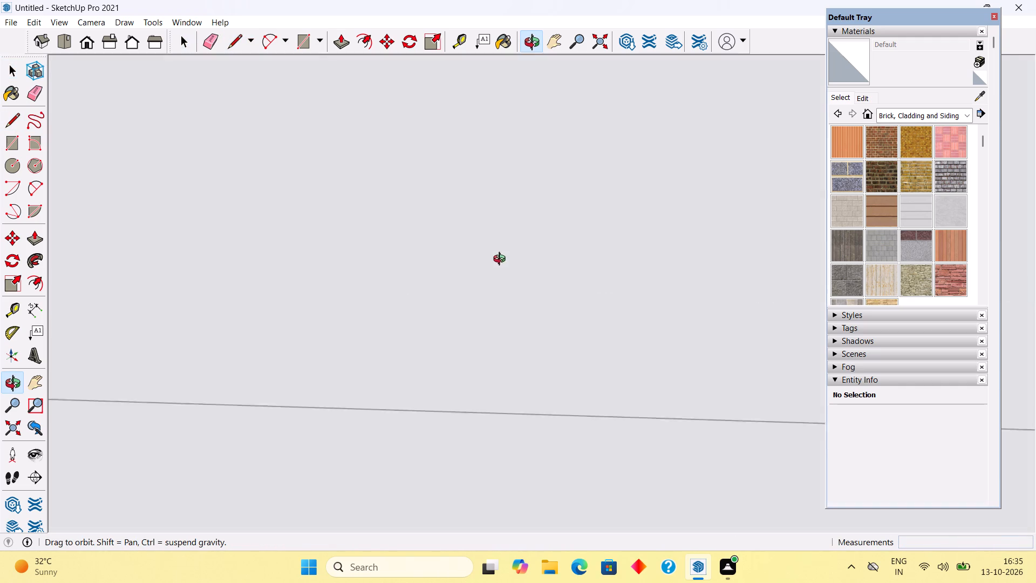
{"action": "middle_click_drag", "start_coordinate": [502, 260], "coordinate": [495, 199]}
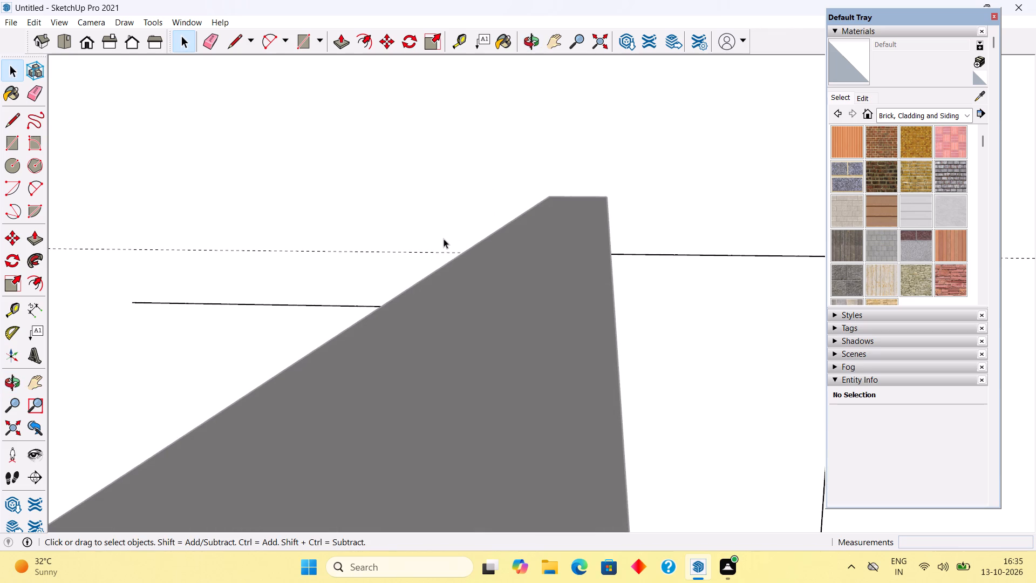
{"action": "key", "text": "l"}
{"action": "middle_click_drag", "start_coordinate": [346, 270], "coordinate": [346, 274]}
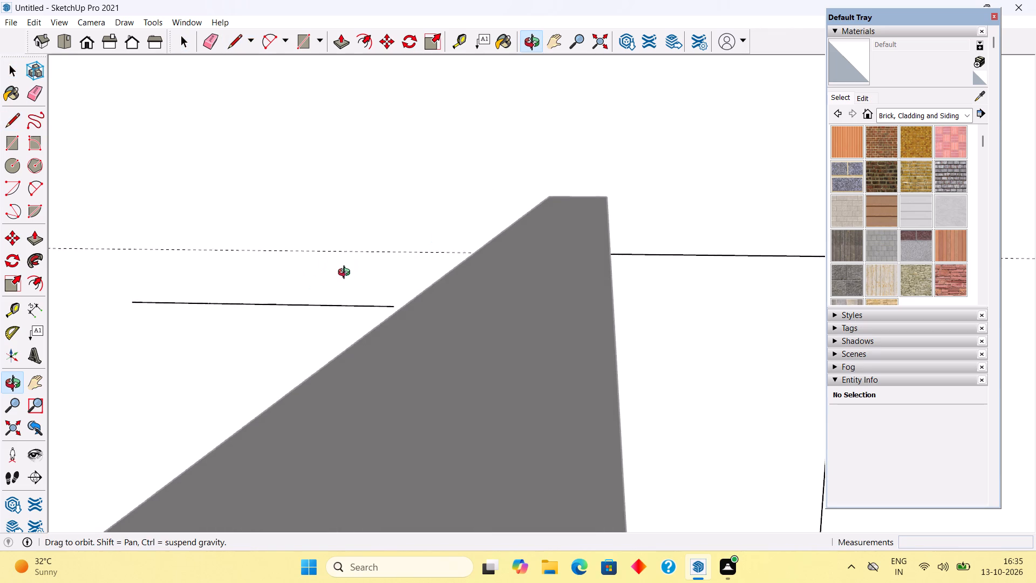
{"action": "middle_click_drag", "start_coordinate": [346, 274], "coordinate": [361, 300]}
{"action": "scroll", "coordinate": [476, 296], "scroll_direction": "up", "scroll_amount": 5}
{"action": "scroll", "coordinate": [556, 233], "scroll_direction": "up", "scroll_amount": 3}
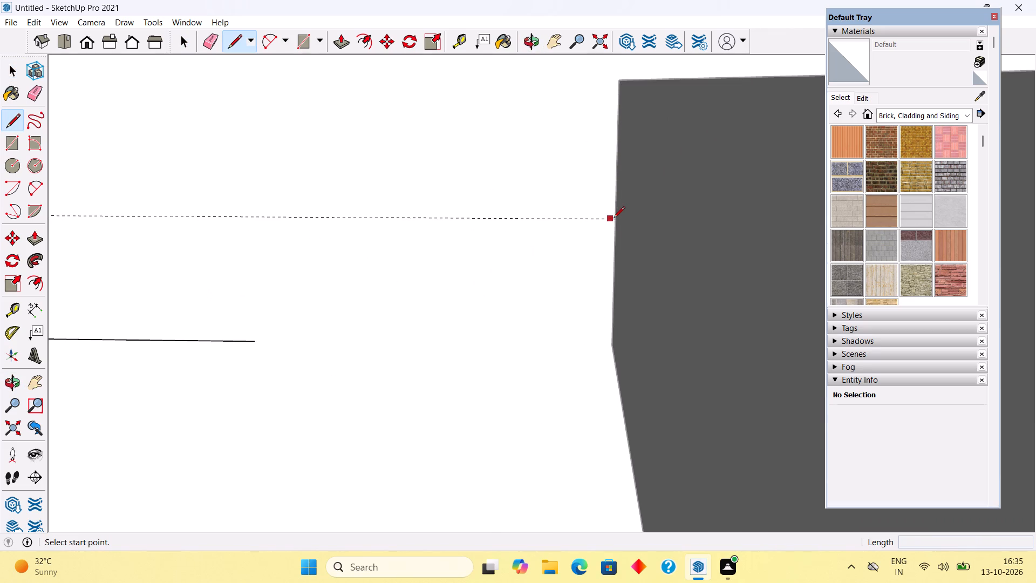
{"action": "left_click", "coordinate": [614, 219]}
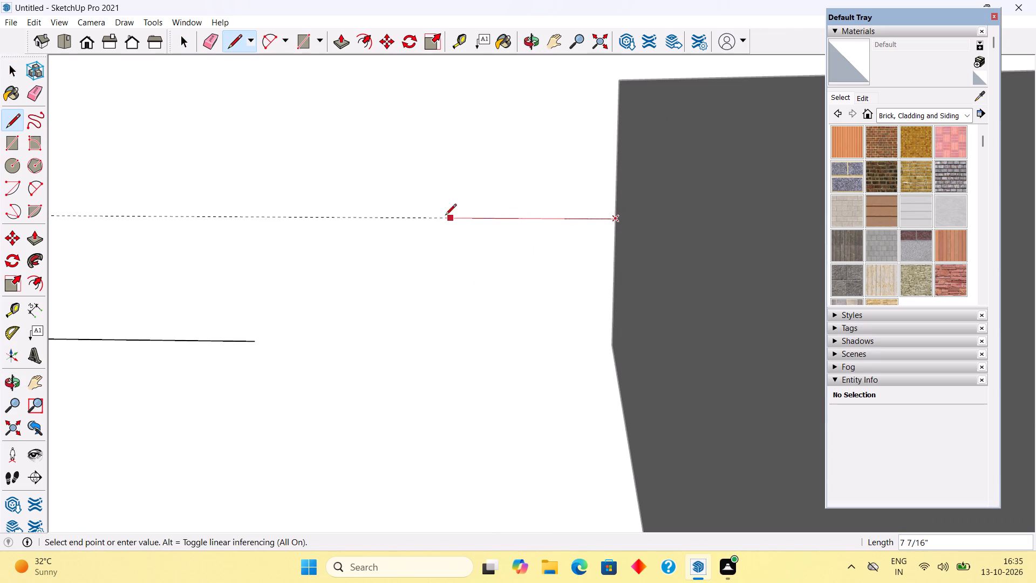
{"action": "scroll", "coordinate": [389, 209], "scroll_direction": "down", "scroll_amount": 6}
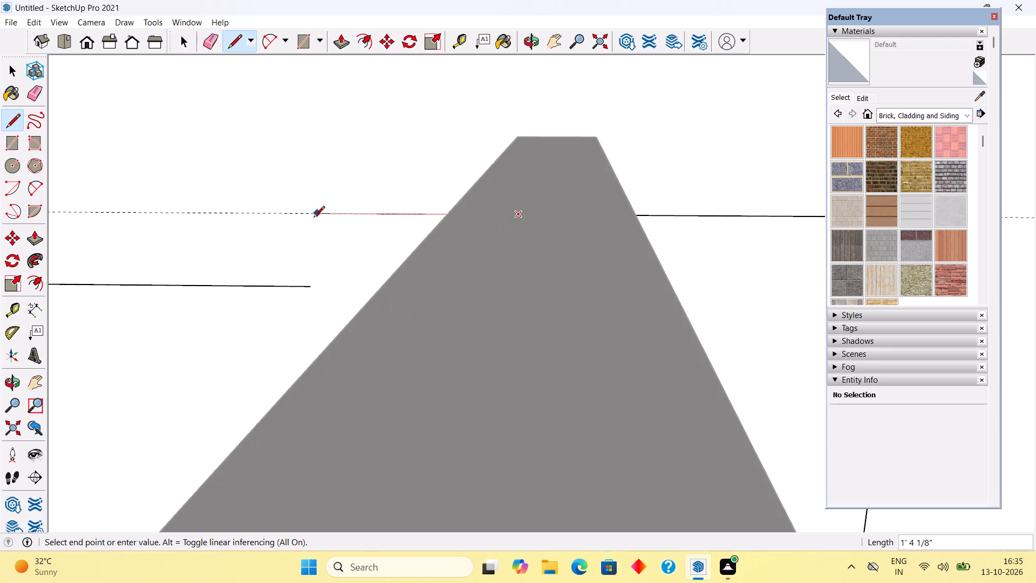
{"action": "left_click", "coordinate": [299, 216]}
{"action": "scroll", "coordinate": [299, 216], "scroll_direction": "down", "scroll_amount": 10}
{"action": "middle_click_drag", "start_coordinate": [299, 215], "coordinate": [309, 168]}
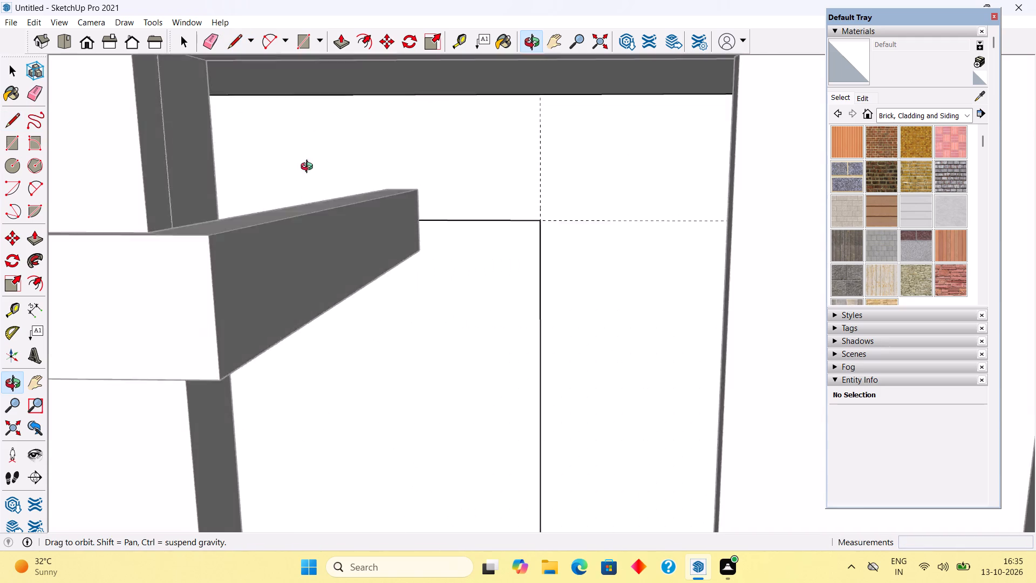
{"action": "middle_click_drag", "start_coordinate": [309, 168], "coordinate": [316, 154]}
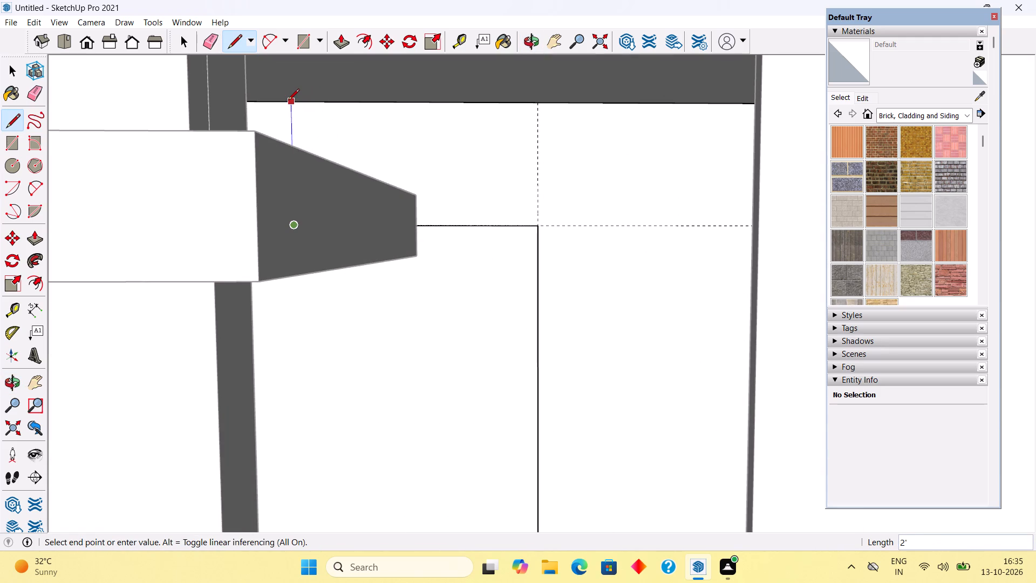
{"action": "left_click", "coordinate": [288, 101]}
{"action": "key", "text": "space"}
Check the wall face for a split, and open the ledge group to hide all of its geometry.
{"action": "left_click", "coordinate": [421, 163]}
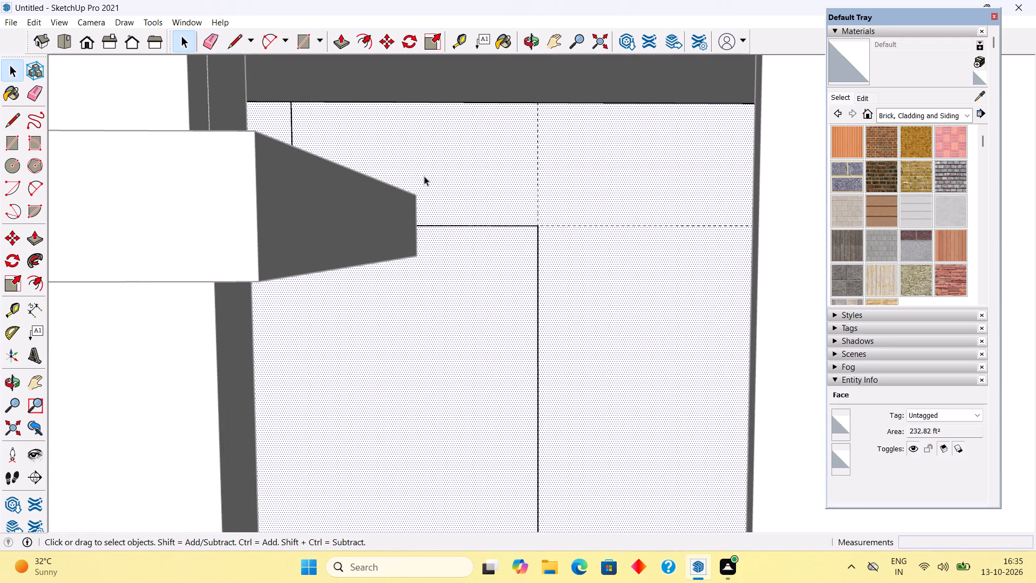
{"action": "middle_click_drag", "start_coordinate": [489, 221], "coordinate": [516, 307]}
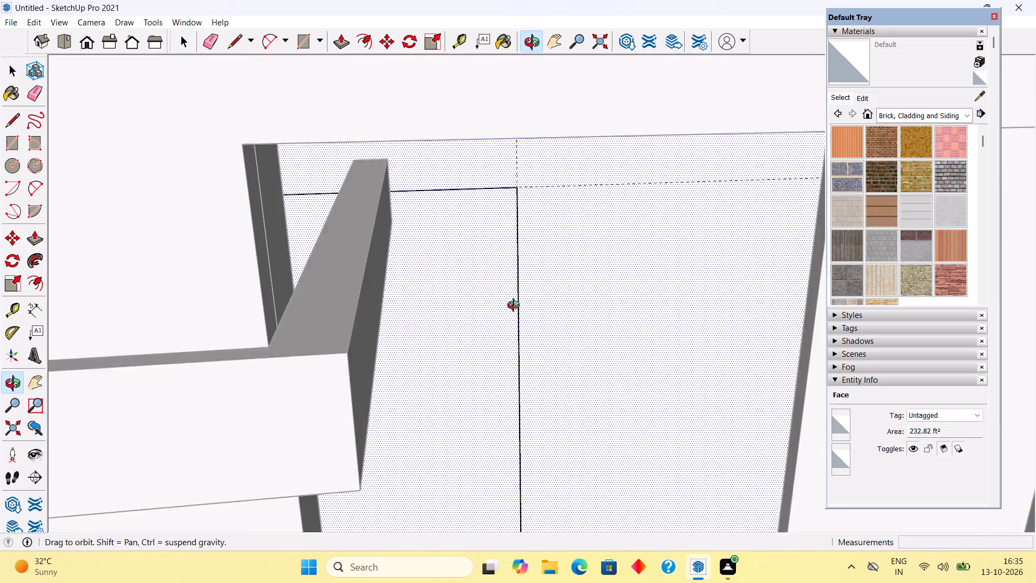
{"action": "middle_click_drag", "start_coordinate": [516, 307], "coordinate": [502, 273]}
{"action": "left_click", "coordinate": [357, 212]}
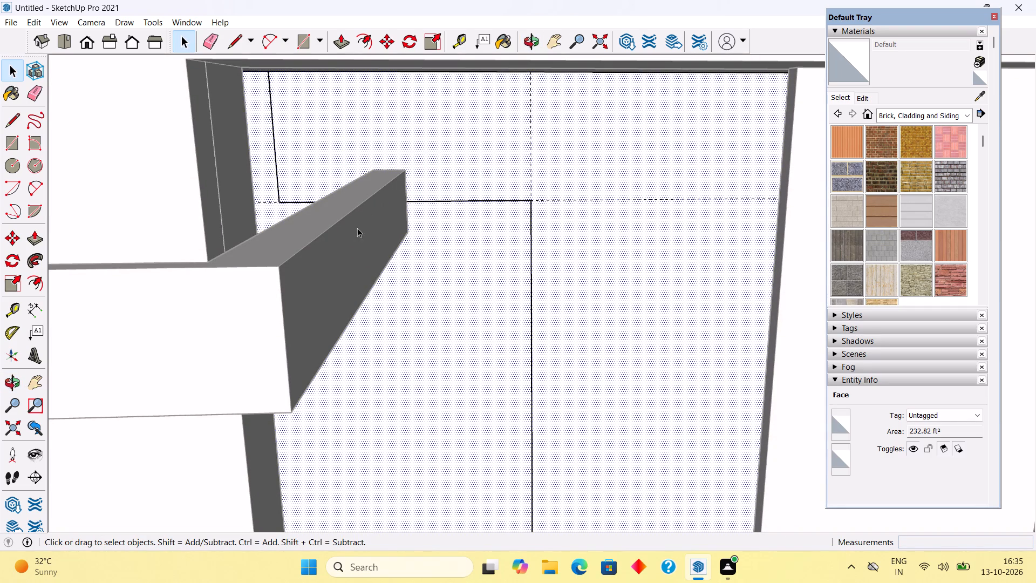
{"action": "triple_click", "coordinate": [348, 259]}
{"action": "right_click", "coordinate": [348, 259]}
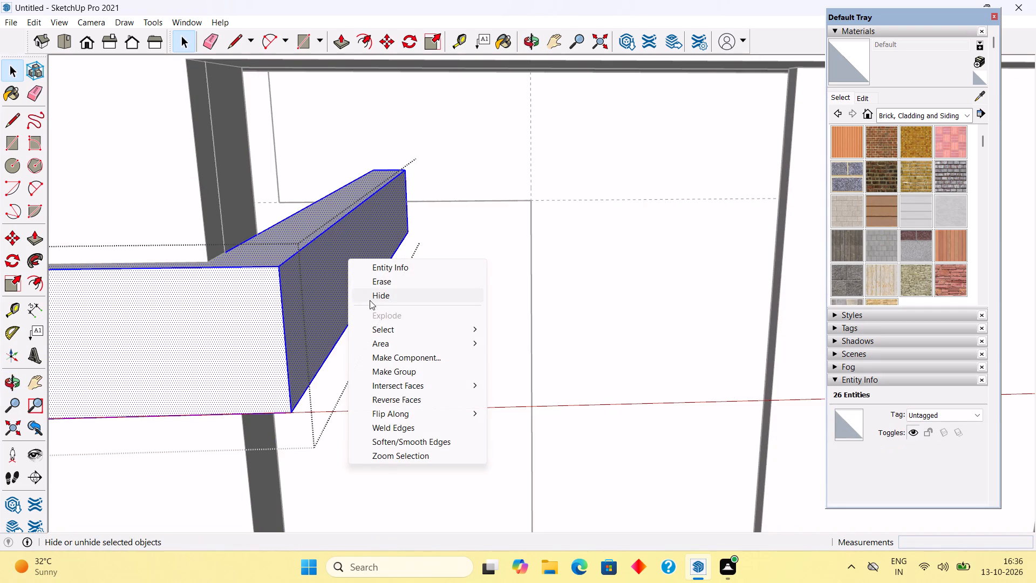
{"action": "left_click", "coordinate": [373, 289]}
Reopen the partition wall group and close the gap in the horizontal outline with a 6" line.
{"action": "scroll", "coordinate": [389, 196], "scroll_direction": "up", "scroll_amount": 5}
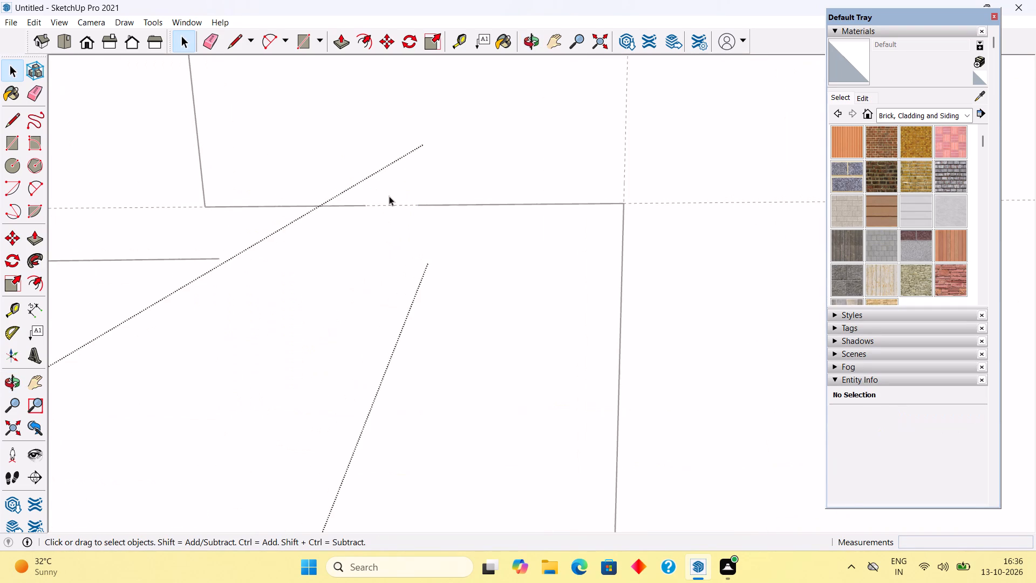
{"action": "triple_click", "coordinate": [389, 196]}
{"action": "key", "text": "l"}
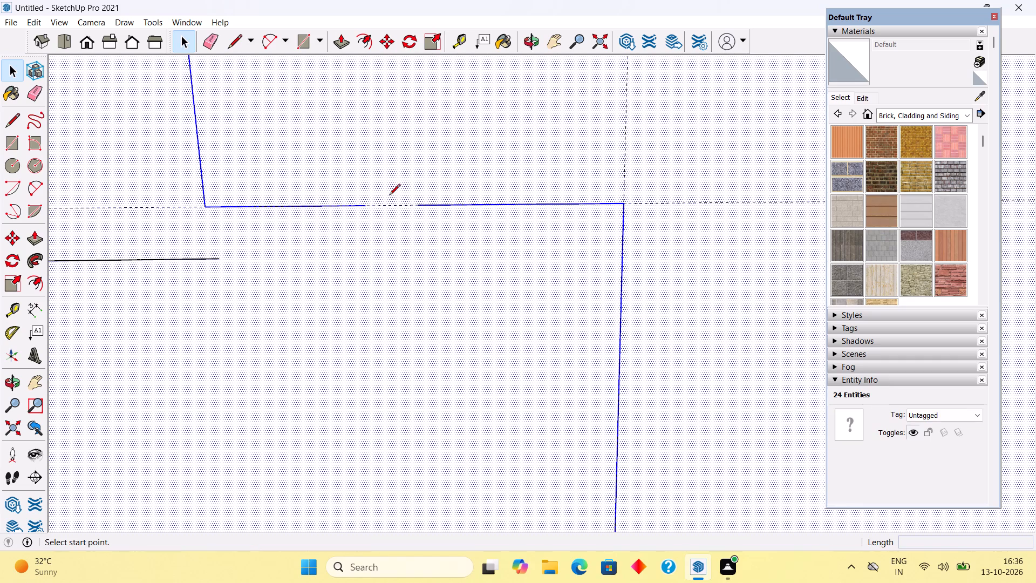
{"action": "left_click", "coordinate": [362, 207]}
{"action": "left_click", "coordinate": [418, 209]}
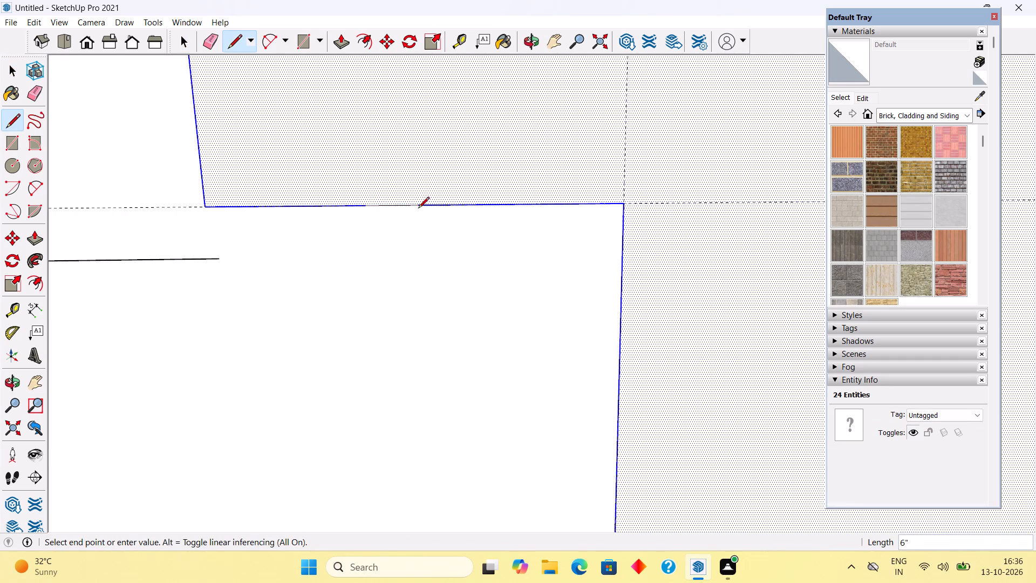
{"action": "key", "text": "space"}
Paint the L-shaped wall face inside the balcony opening with the Brick Antique 01 material.
{"action": "scroll", "coordinate": [419, 209], "scroll_direction": "down", "scroll_amount": 4}
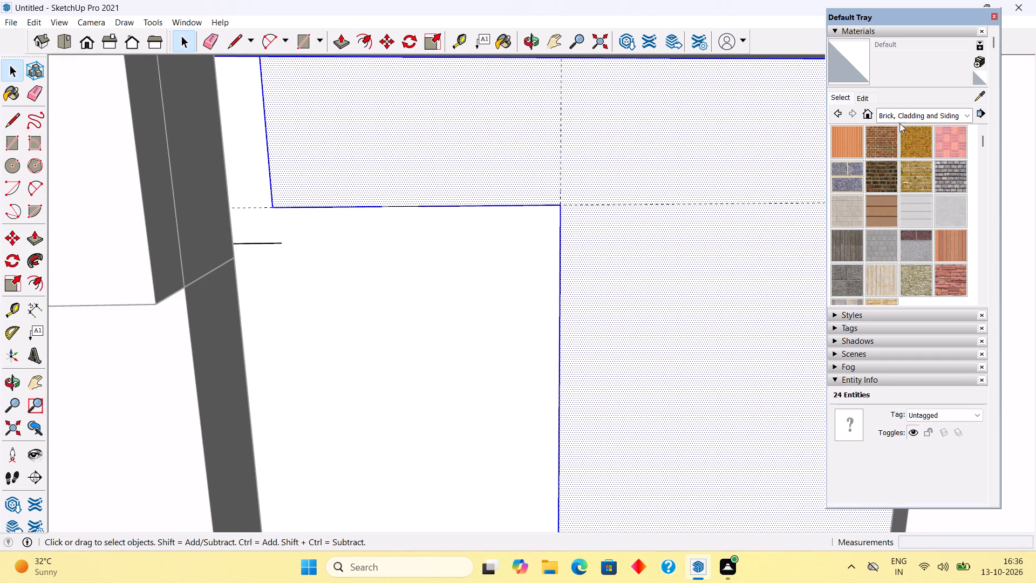
{"action": "left_click", "coordinate": [884, 149]}
{"action": "left_click", "coordinate": [856, 98]}
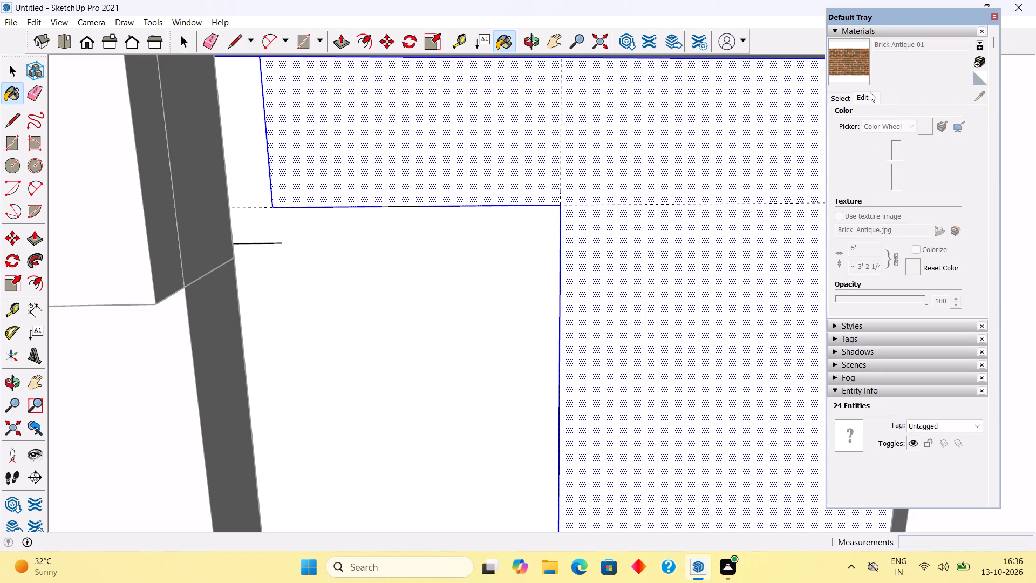
{"action": "left_click", "coordinate": [842, 96]}
{"action": "scroll", "coordinate": [913, 159], "scroll_direction": "down", "scroll_amount": 2}
{"action": "scroll", "coordinate": [904, 155], "scroll_direction": "up", "scroll_amount": 2}
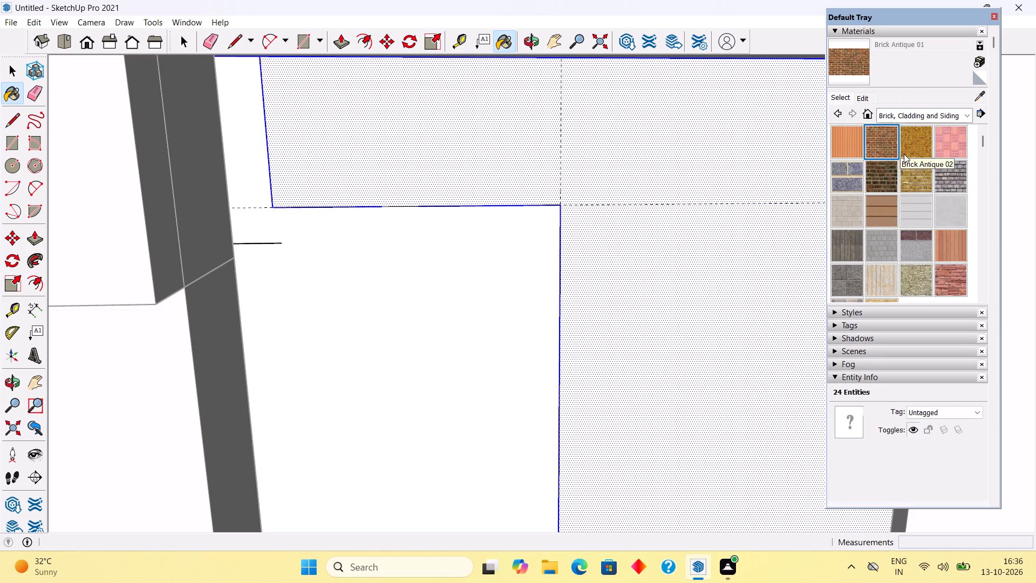
{"action": "scroll", "coordinate": [904, 154], "scroll_direction": "up", "scroll_amount": 4}
{"action": "scroll", "coordinate": [869, 142], "scroll_direction": "down", "scroll_amount": 2}
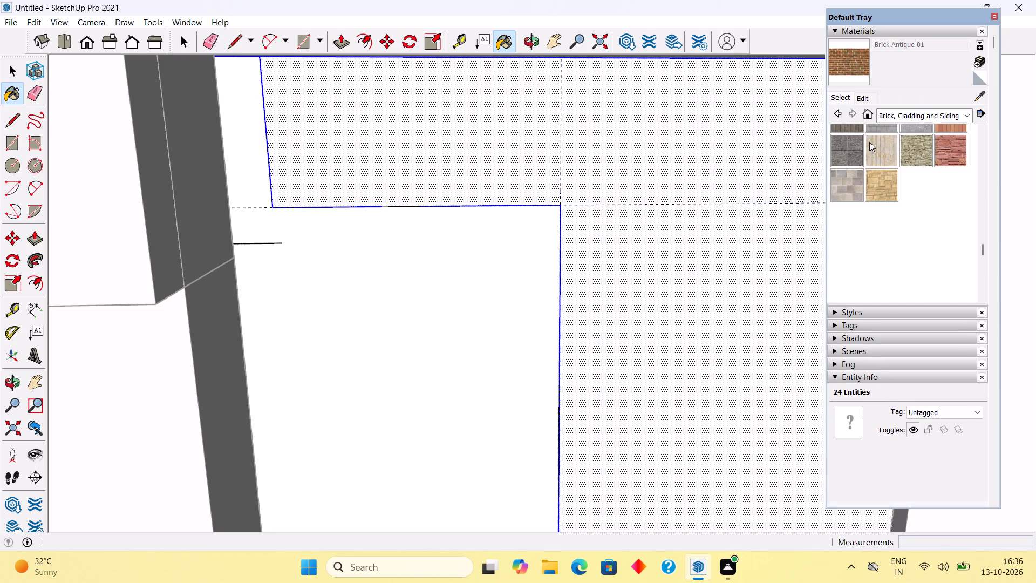
{"action": "scroll", "coordinate": [869, 142], "scroll_direction": "up", "scroll_amount": 4}
{"action": "scroll", "coordinate": [869, 142], "scroll_direction": "down", "scroll_amount": 3}
{"action": "scroll", "coordinate": [879, 134], "scroll_direction": "up", "scroll_amount": 6}
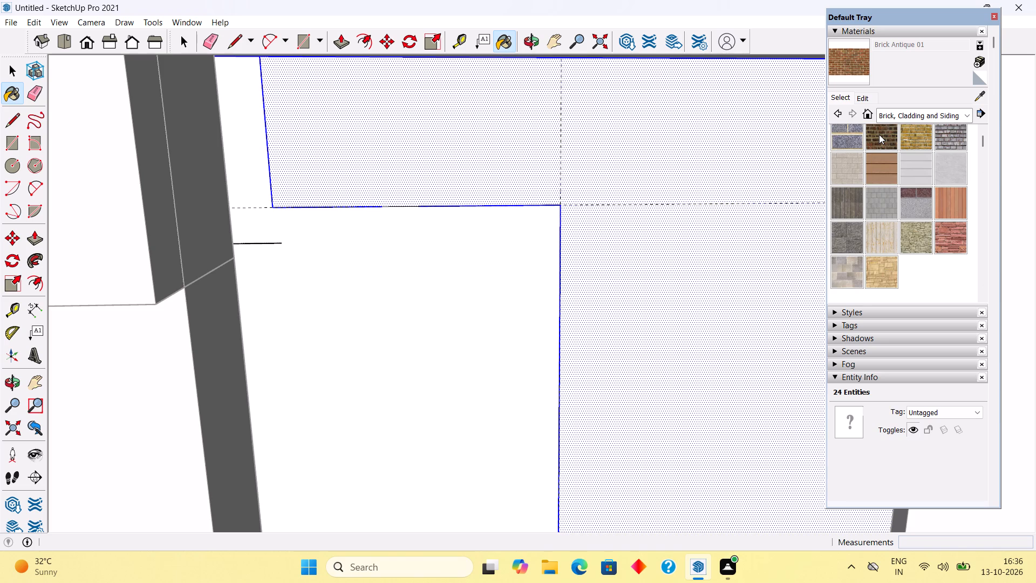
{"action": "scroll", "coordinate": [850, 162], "scroll_direction": "down", "scroll_amount": 2}
{"action": "scroll", "coordinate": [665, 216], "scroll_direction": "down", "scroll_amount": 6}
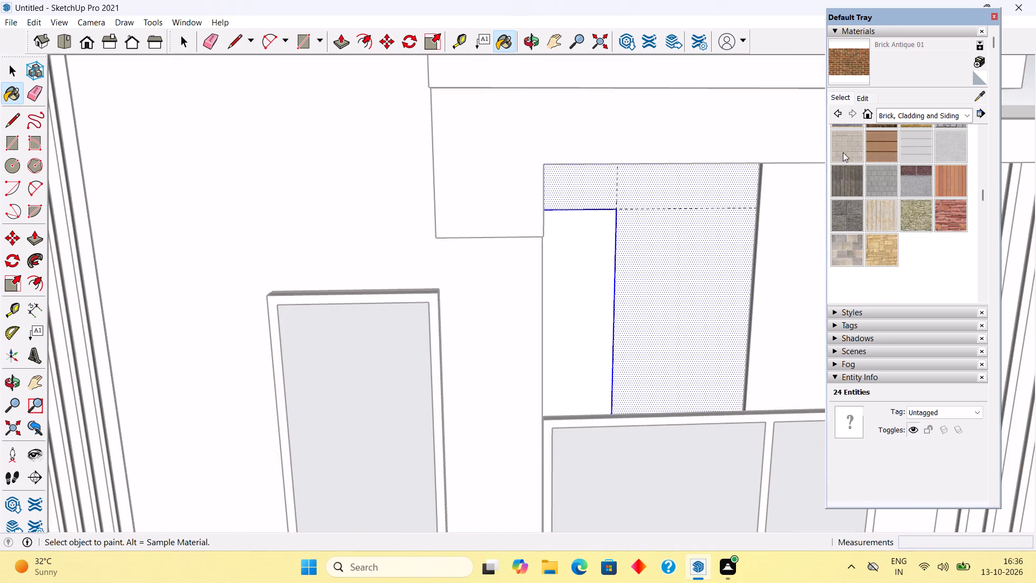
{"action": "left_click", "coordinate": [863, 96]}
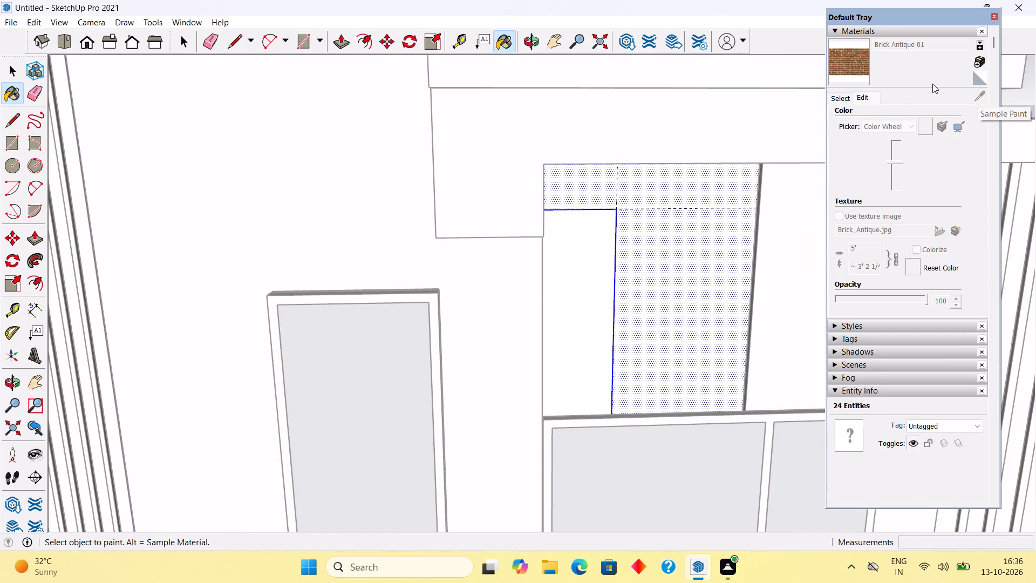
{"action": "left_click", "coordinate": [854, 59]}
{"action": "left_click", "coordinate": [711, 265]}
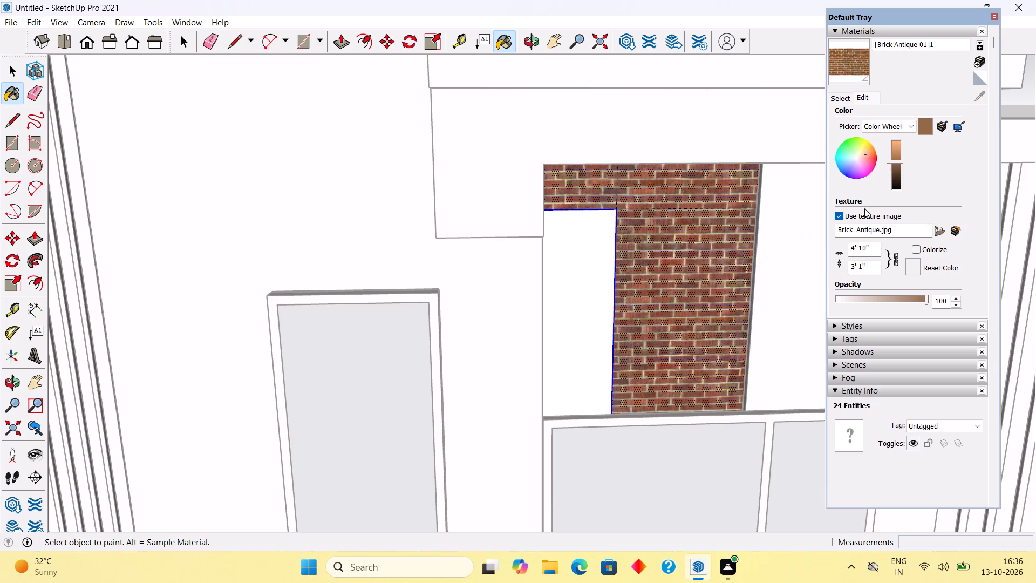
Shift the brick material's colour to red on the colour wheel and leave the wall group.
{"action": "left_click", "coordinate": [875, 160]}
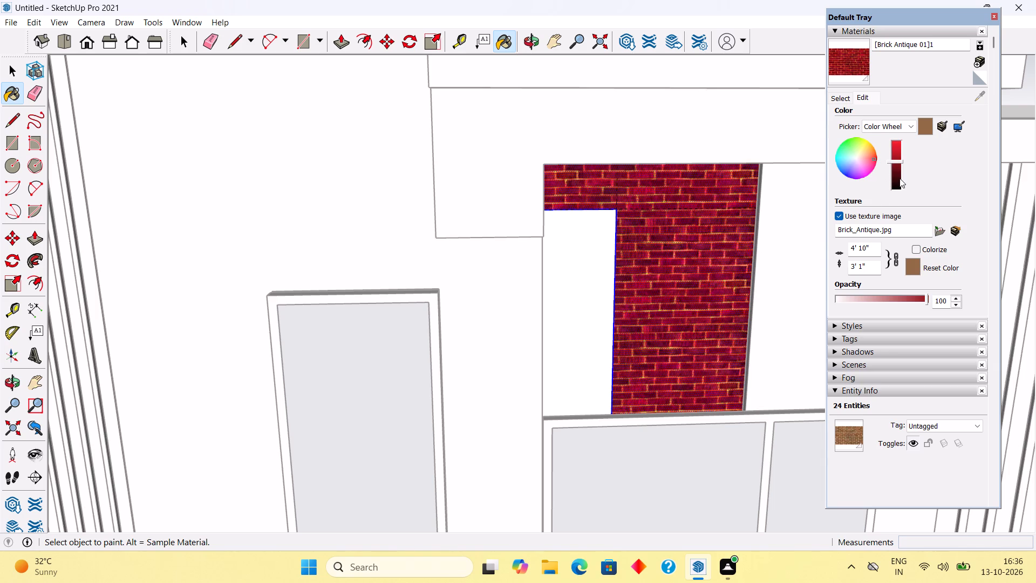
{"action": "key", "text": "space"}
{"action": "scroll", "coordinate": [858, 209], "scroll_direction": "down", "scroll_amount": 3}
{"action": "scroll", "coordinate": [727, 231], "scroll_direction": "down", "scroll_amount": 10}
{"action": "left_click", "coordinate": [760, 123]}
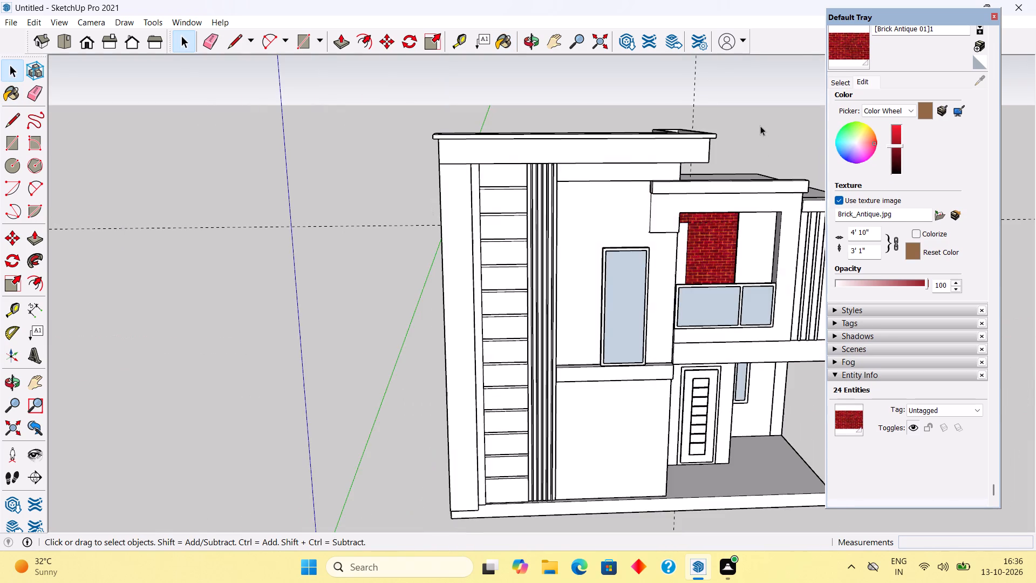
Unhide all hidden objects in the model.
{"action": "middle_click_drag", "start_coordinate": [695, 265], "coordinate": [609, 221]}
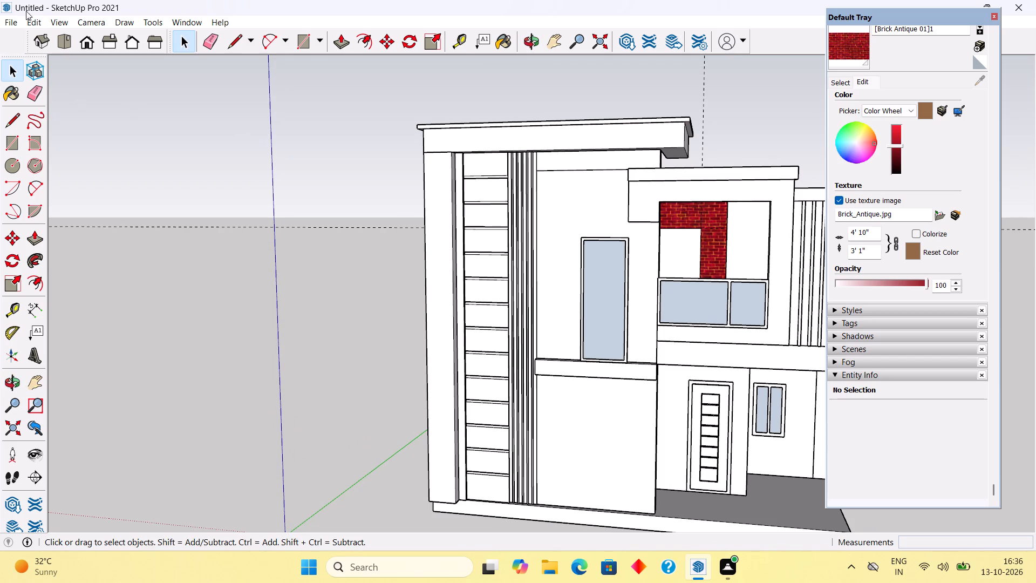
{"action": "left_click", "coordinate": [31, 16]}
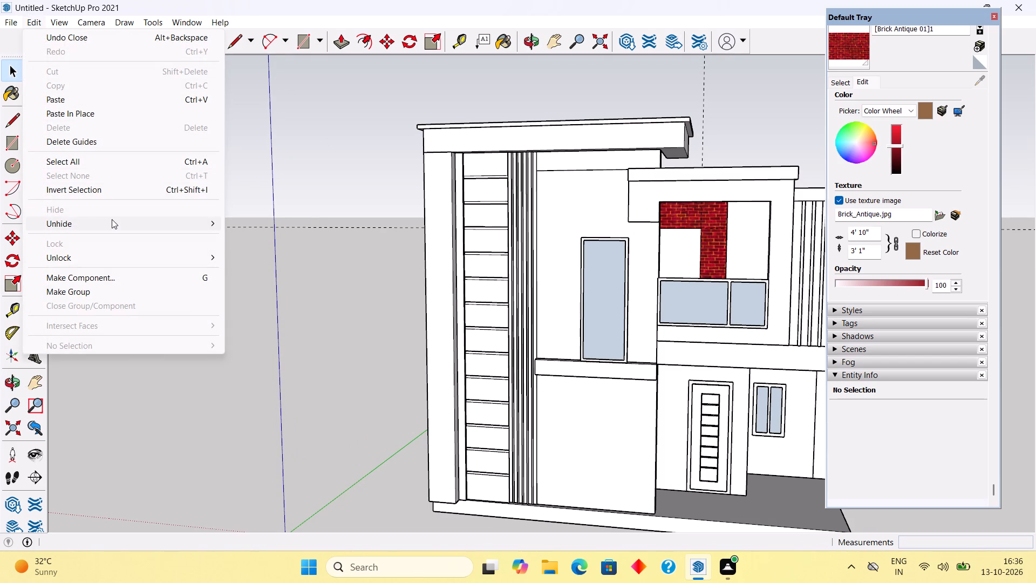
{"action": "left_click", "coordinate": [112, 219]}
{"action": "left_click", "coordinate": [231, 245]}
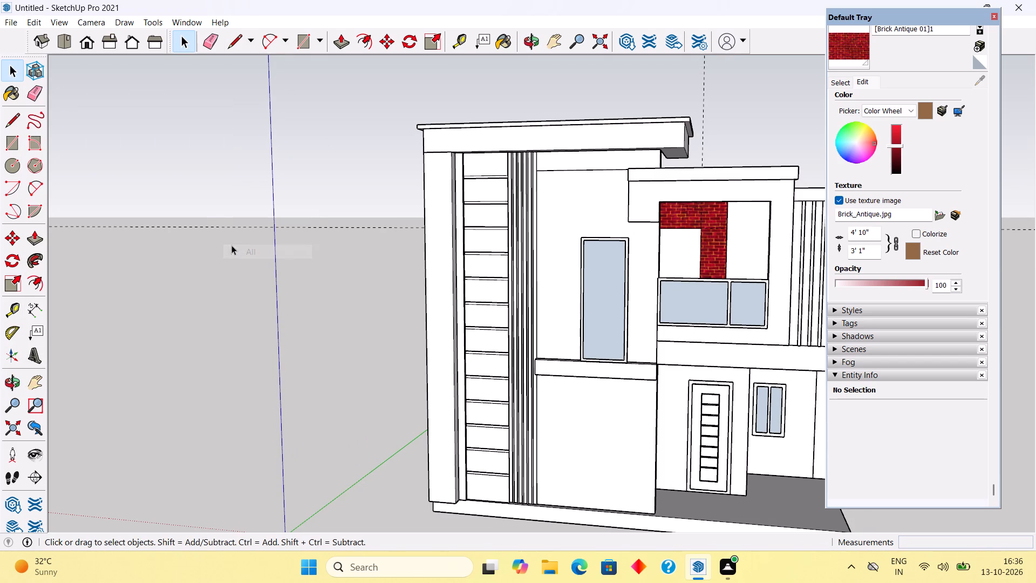
Delete all guides from the model.
{"action": "left_click", "coordinate": [42, 16]}
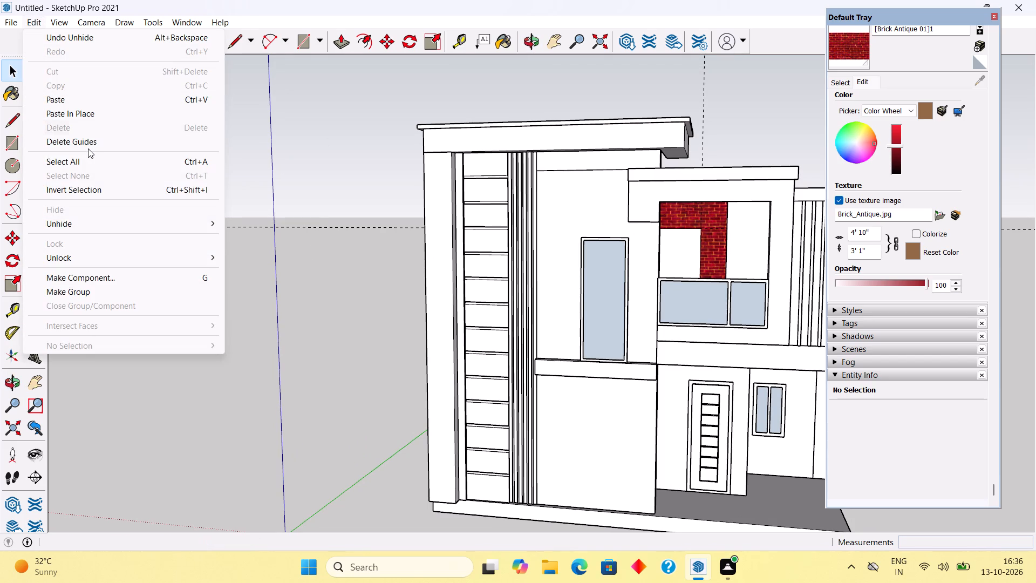
{"action": "left_click", "coordinate": [88, 148]}
{"action": "left_click", "coordinate": [88, 140]}
{"action": "left_click", "coordinate": [272, 224]}
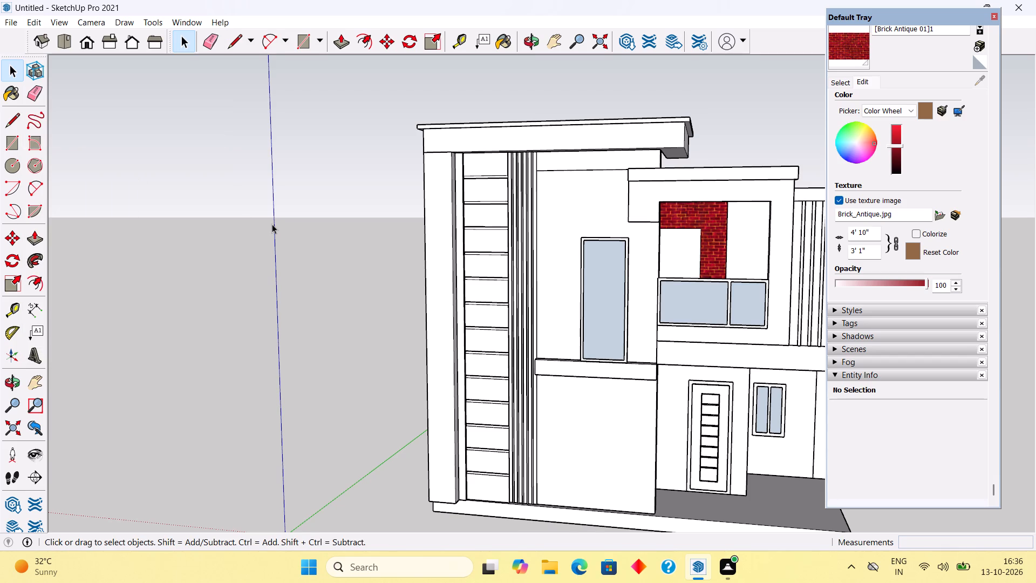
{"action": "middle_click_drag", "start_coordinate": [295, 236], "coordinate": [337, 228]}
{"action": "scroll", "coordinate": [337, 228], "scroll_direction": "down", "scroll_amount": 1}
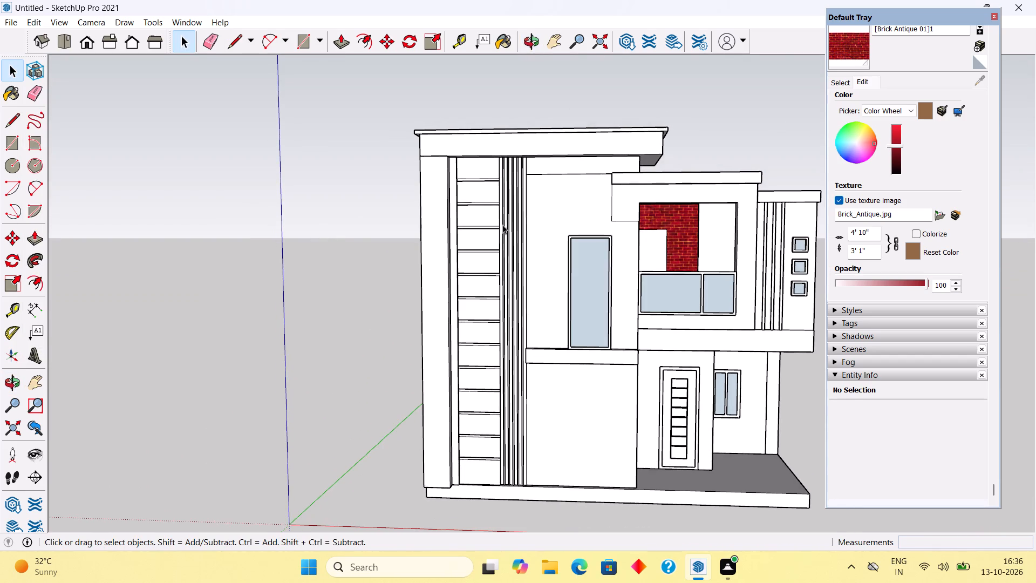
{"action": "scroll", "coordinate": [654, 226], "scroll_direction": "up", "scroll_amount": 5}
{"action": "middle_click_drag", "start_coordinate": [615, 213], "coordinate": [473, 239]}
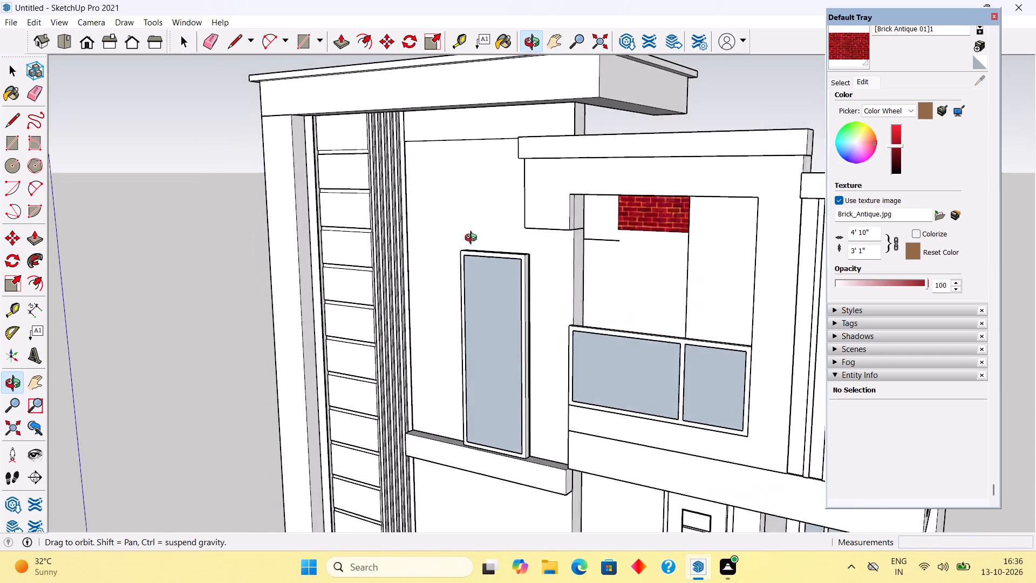
Delete the stray horizontal edge from the partition wall group beside the red brick area and leave the group.
{"action": "middle_click_drag", "start_coordinate": [473, 239], "coordinate": [414, 222]}
{"action": "scroll", "coordinate": [596, 234], "scroll_direction": "up", "scroll_amount": 5}
{"action": "left_click", "coordinate": [608, 247]}
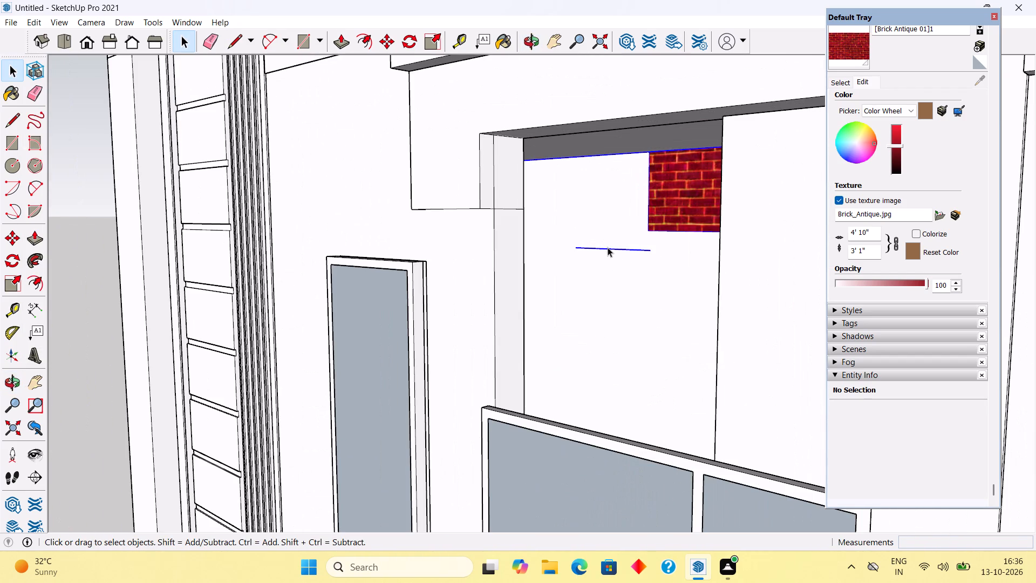
{"action": "triple_click", "coordinate": [608, 247]}
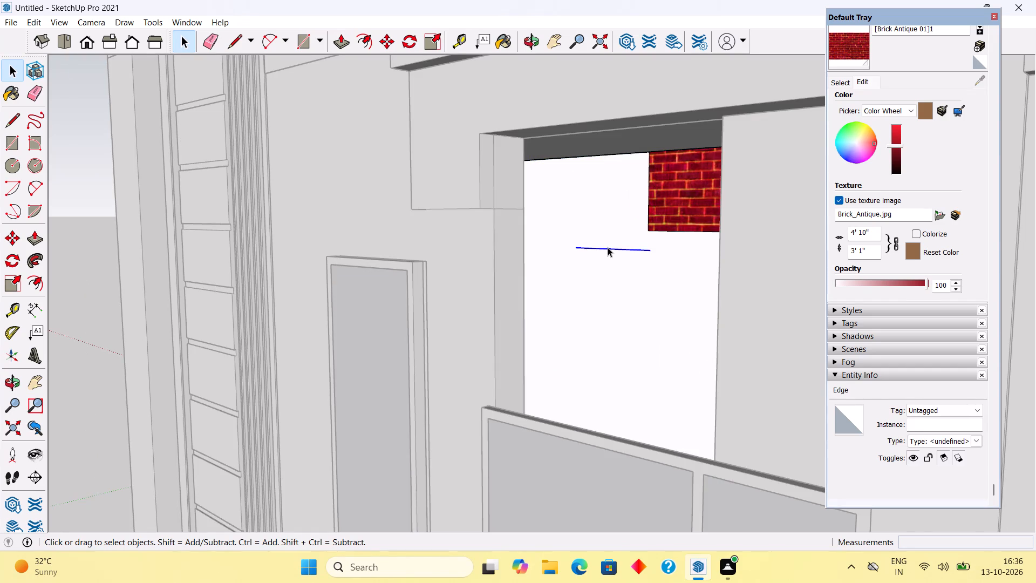
{"action": "key", "text": "Delete"}
{"action": "scroll", "coordinate": [608, 247], "scroll_direction": "down", "scroll_amount": 15}
{"action": "left_click", "coordinate": [690, 140]}
Unhide all hidden objects in the model.
{"action": "scroll", "coordinate": [609, 274], "scroll_direction": "down", "scroll_amount": 1}
{"action": "middle_click_drag", "start_coordinate": [606, 279], "coordinate": [617, 290]}
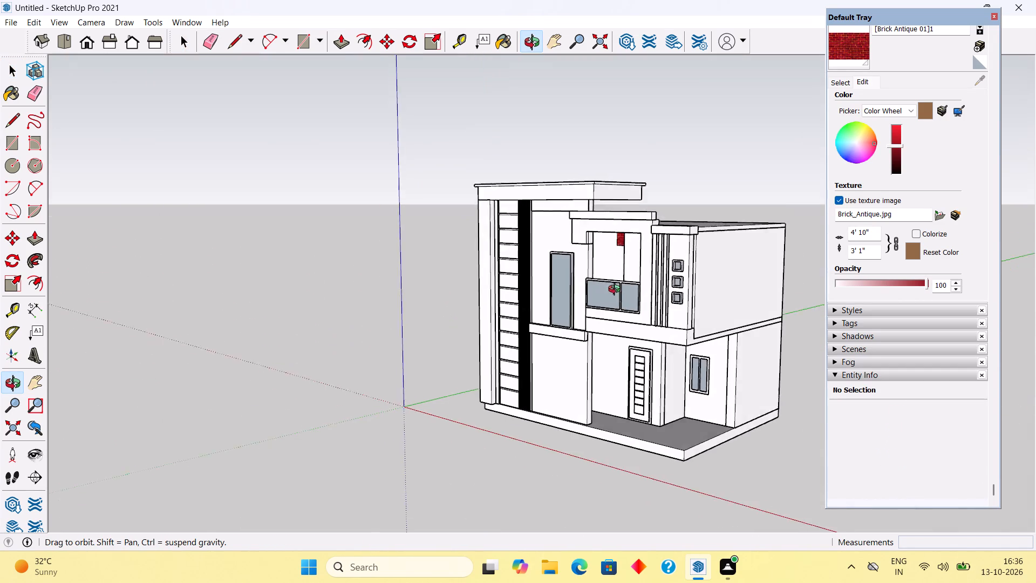
{"action": "middle_click_drag", "start_coordinate": [617, 290], "coordinate": [815, 283]}
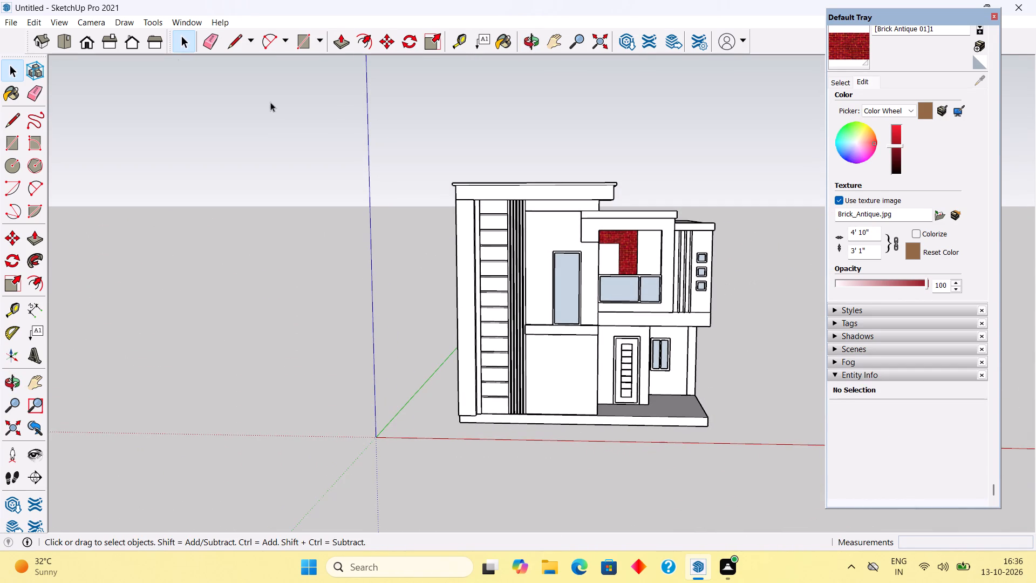
{"action": "left_click", "coordinate": [33, 25]}
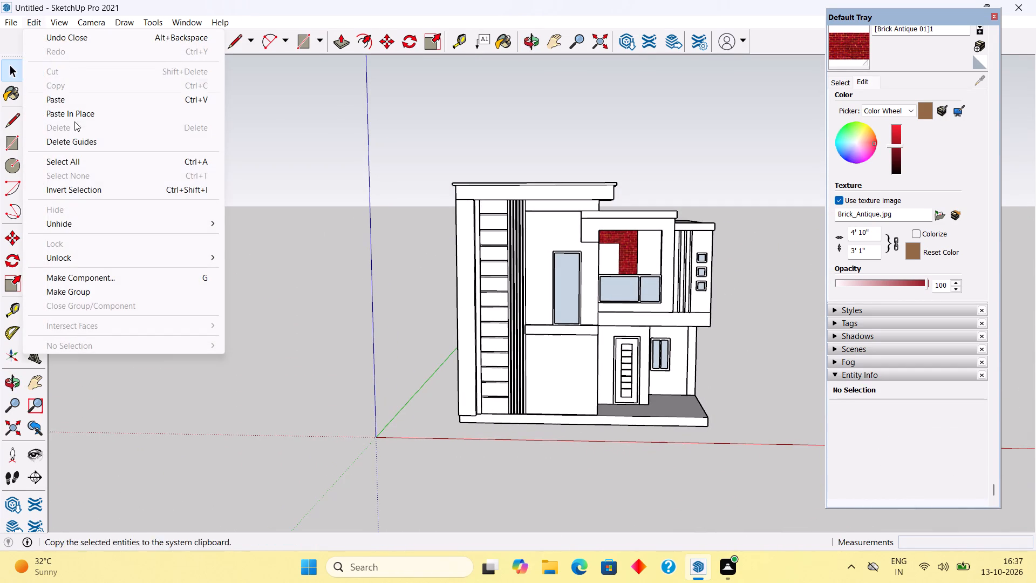
{"action": "left_click", "coordinate": [104, 220]}
{"action": "left_click", "coordinate": [246, 253]}
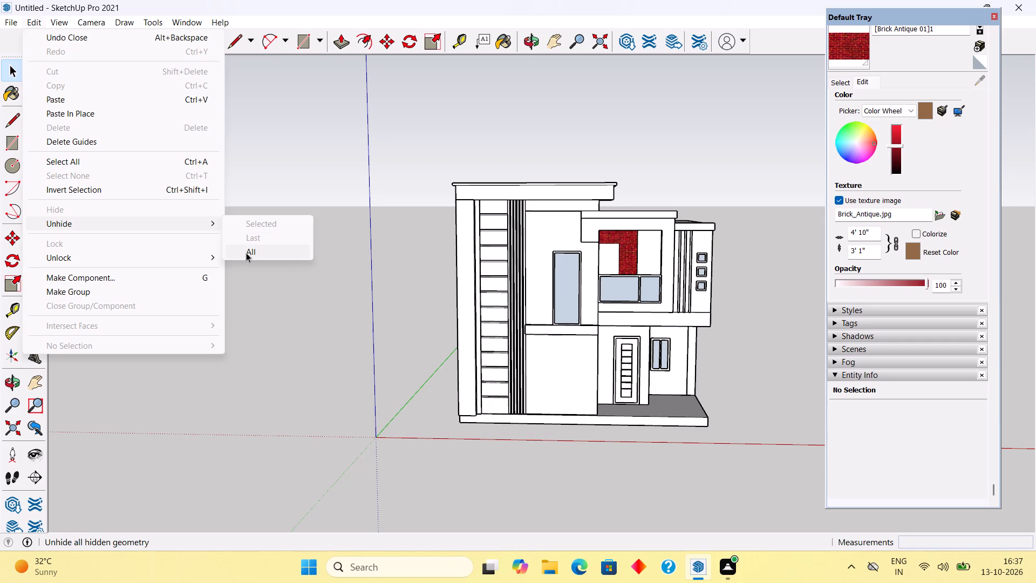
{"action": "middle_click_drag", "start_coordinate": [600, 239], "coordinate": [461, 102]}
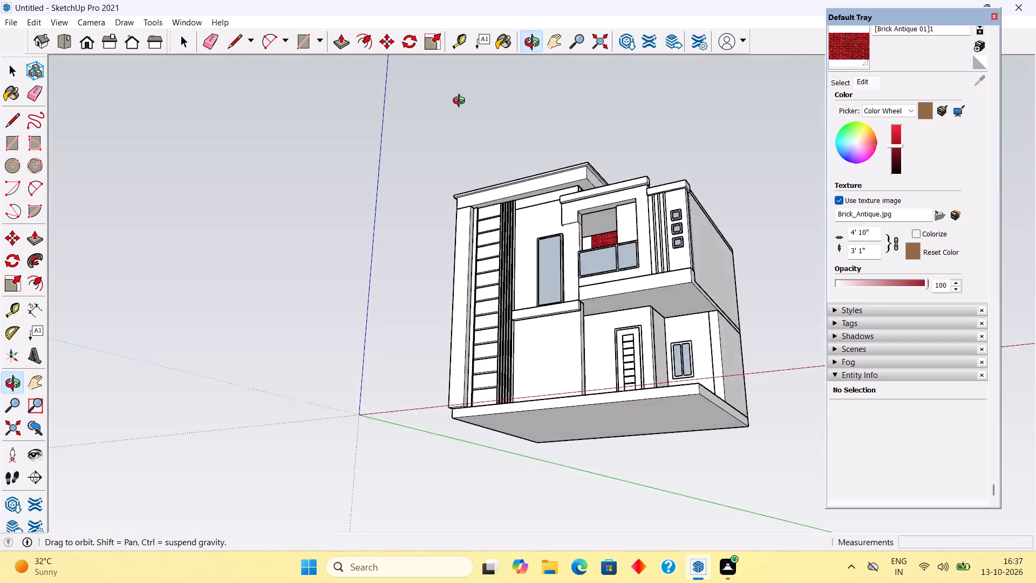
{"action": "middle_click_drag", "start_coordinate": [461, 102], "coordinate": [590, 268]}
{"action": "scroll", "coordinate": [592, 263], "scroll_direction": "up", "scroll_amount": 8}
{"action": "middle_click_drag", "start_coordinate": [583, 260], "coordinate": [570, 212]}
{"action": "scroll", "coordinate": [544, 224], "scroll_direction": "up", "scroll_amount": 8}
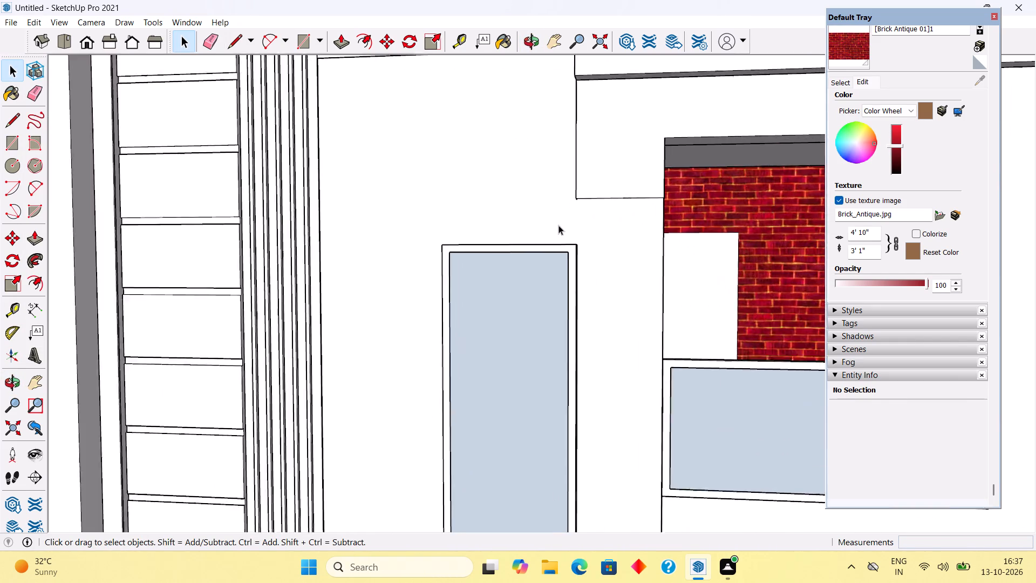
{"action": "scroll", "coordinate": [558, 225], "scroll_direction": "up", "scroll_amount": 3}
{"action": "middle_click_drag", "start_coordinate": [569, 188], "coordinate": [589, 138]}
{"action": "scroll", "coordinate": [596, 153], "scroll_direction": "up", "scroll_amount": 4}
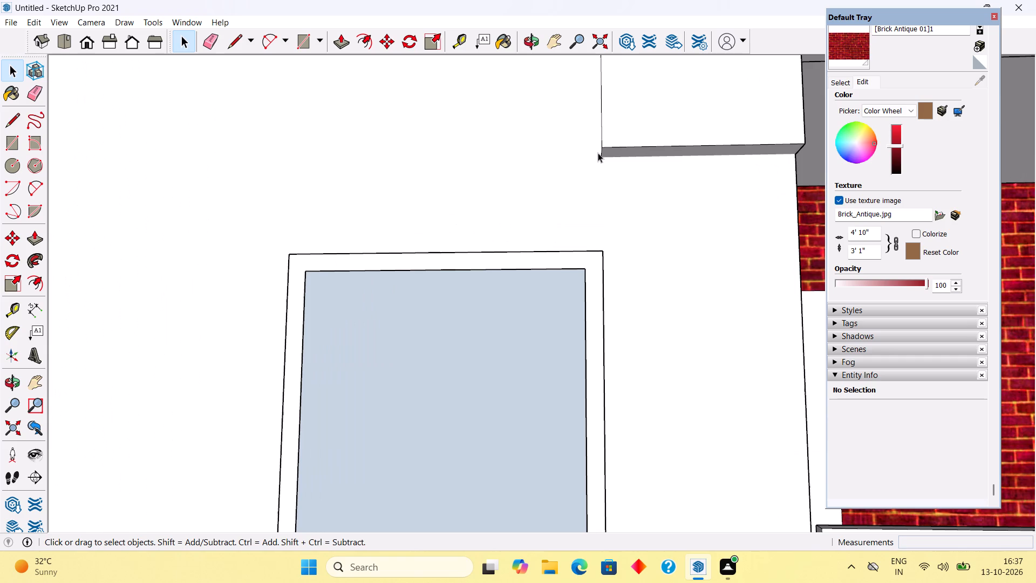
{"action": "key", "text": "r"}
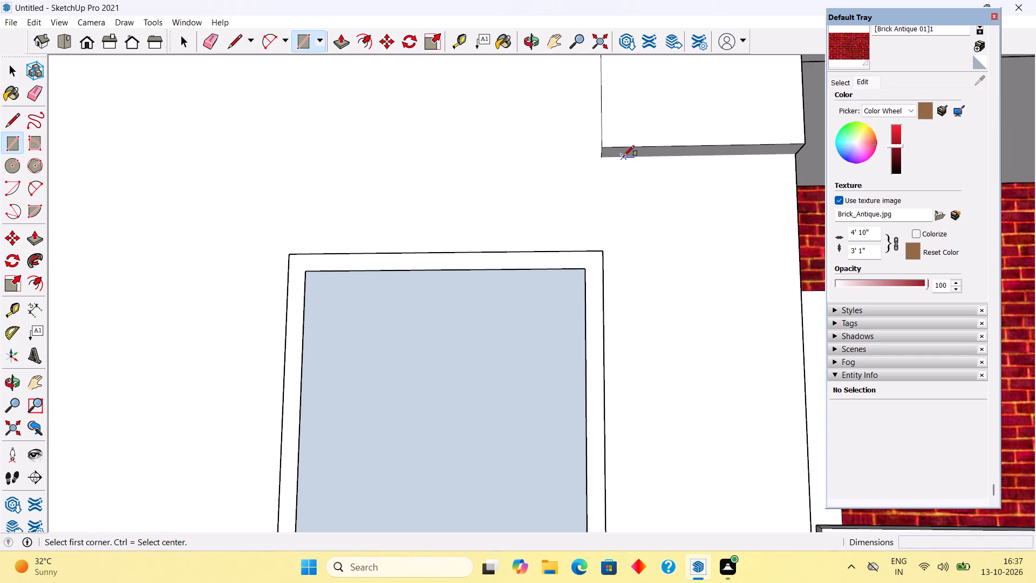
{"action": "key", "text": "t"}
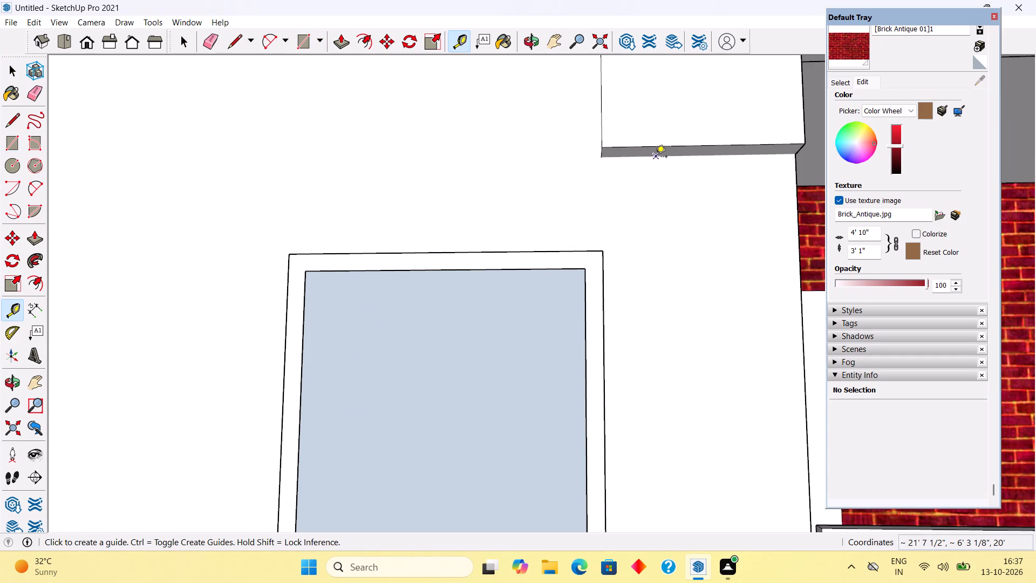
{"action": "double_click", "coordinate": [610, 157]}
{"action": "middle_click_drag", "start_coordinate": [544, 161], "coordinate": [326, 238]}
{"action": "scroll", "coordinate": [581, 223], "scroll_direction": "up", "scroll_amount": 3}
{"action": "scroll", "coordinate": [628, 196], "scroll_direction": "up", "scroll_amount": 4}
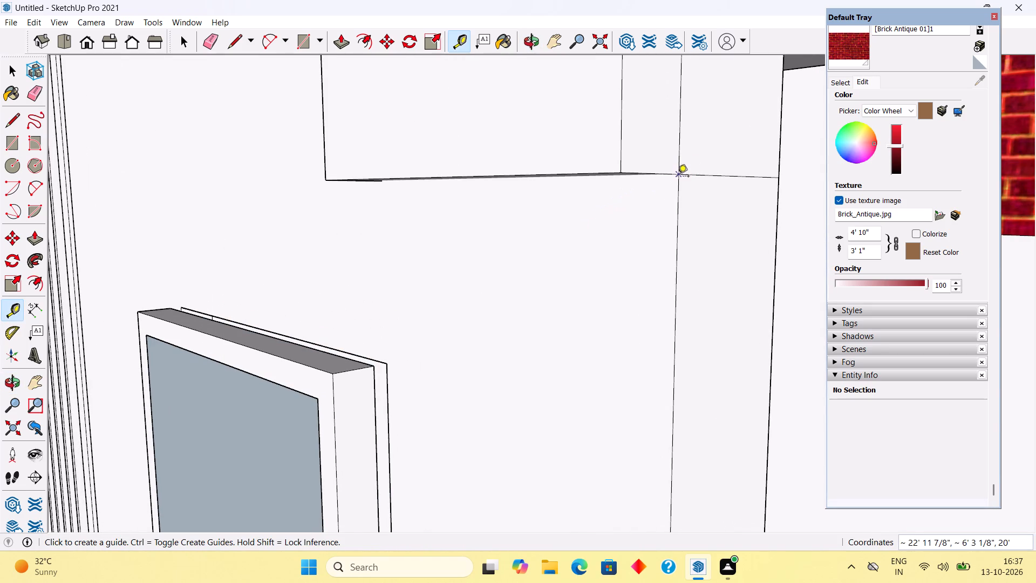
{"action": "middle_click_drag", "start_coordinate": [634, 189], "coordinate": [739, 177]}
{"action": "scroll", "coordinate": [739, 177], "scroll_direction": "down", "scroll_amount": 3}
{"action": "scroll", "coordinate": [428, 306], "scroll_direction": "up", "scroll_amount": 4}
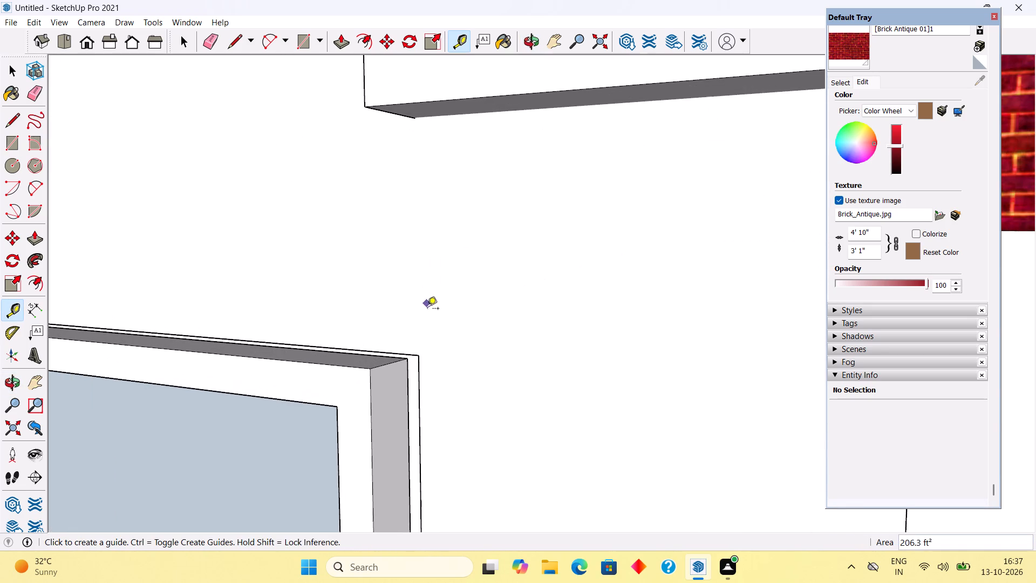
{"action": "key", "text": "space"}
Move both groups of the tall upper-floor window 1" so the frame's top corner meets the corner of the wall opening.
{"action": "scroll", "coordinate": [423, 321], "scroll_direction": "down", "scroll_amount": 5}
{"action": "middle_click_drag", "start_coordinate": [406, 303], "coordinate": [196, 307]}
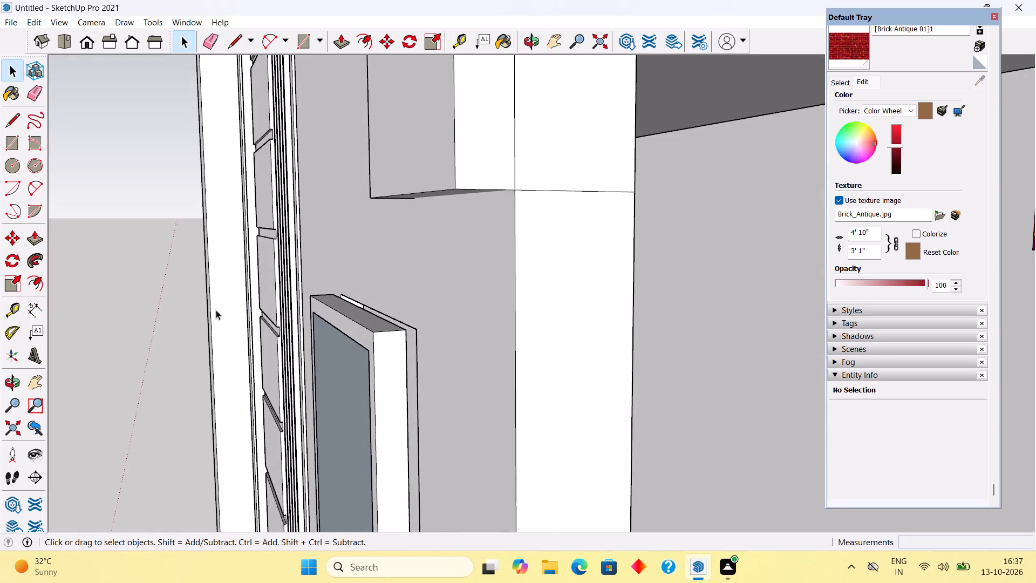
{"action": "scroll", "coordinate": [305, 334], "scroll_direction": "up", "scroll_amount": 4}
{"action": "left_click", "coordinate": [394, 341]}
{"action": "middle_click_drag", "start_coordinate": [423, 302], "coordinate": [454, 452]}
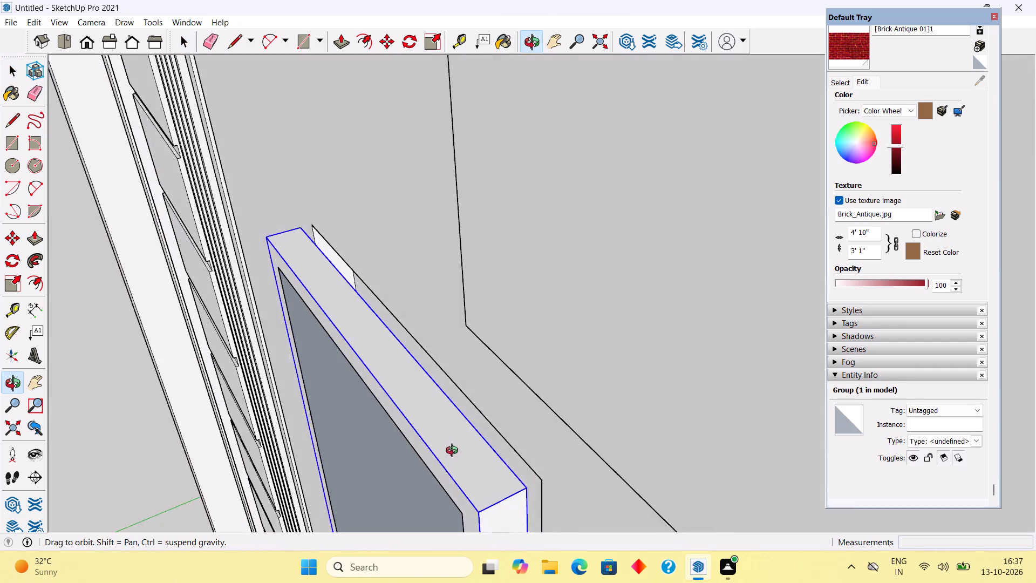
{"action": "middle_click_drag", "start_coordinate": [454, 452], "coordinate": [474, 376]}
{"action": "left_click", "coordinate": [407, 448], "text": "shift"}
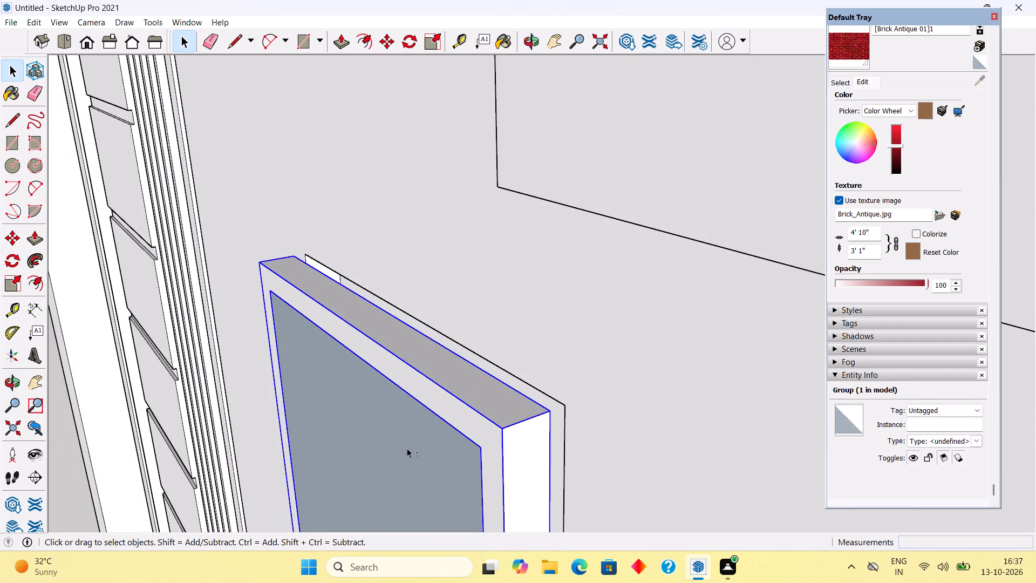
{"action": "key", "text": "m"}
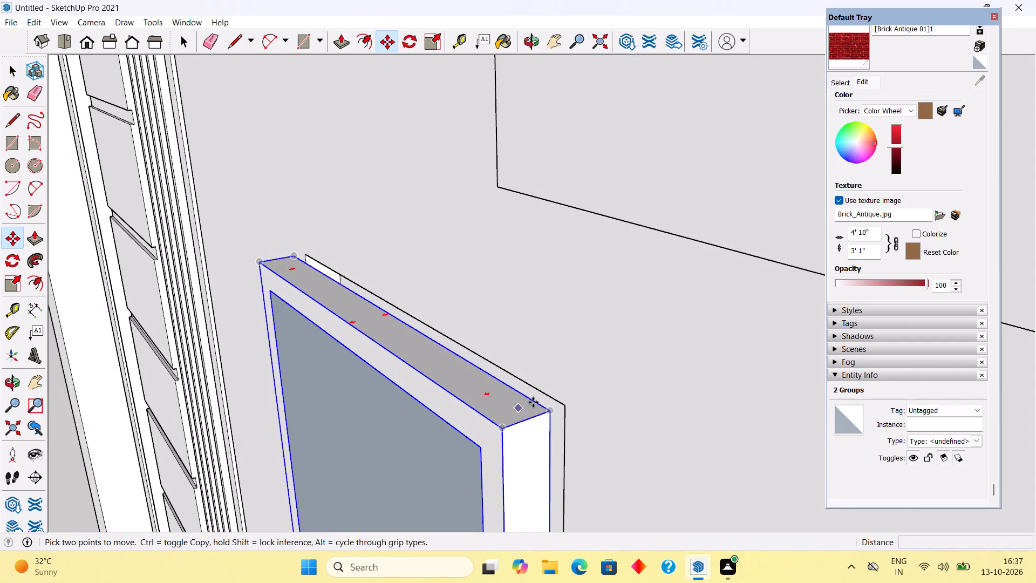
{"action": "left_click", "coordinate": [550, 415]}
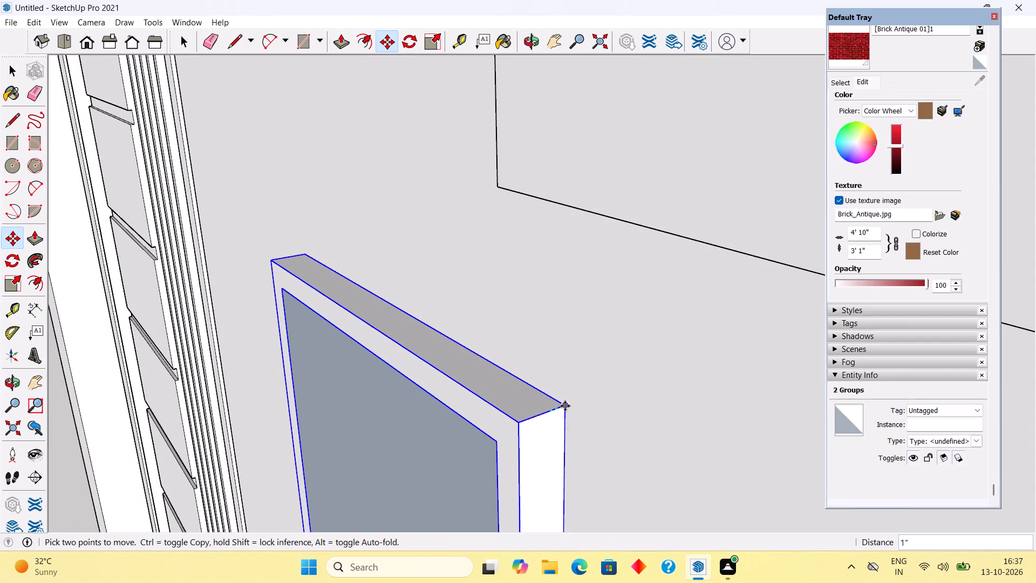
{"action": "left_click", "coordinate": [565, 406]}
{"action": "key", "text": "space"}
{"action": "scroll", "coordinate": [565, 404], "scroll_direction": "down", "scroll_amount": 19}
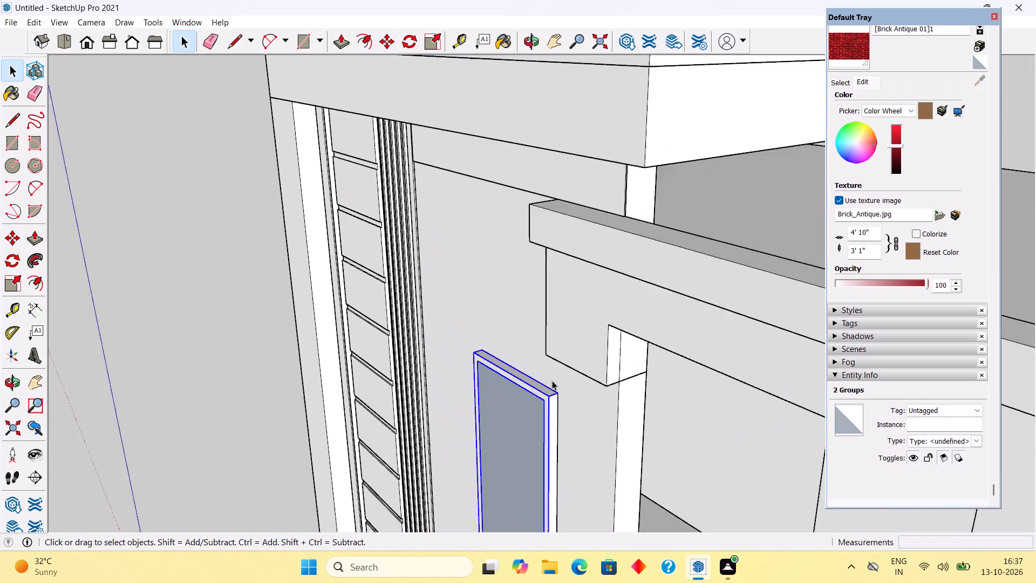
{"action": "scroll", "coordinate": [552, 381], "scroll_direction": "down", "scroll_amount": 11}
{"action": "left_click", "coordinate": [374, 355]}
Place guides above the tall window, one level with the underside of the balcony's upper frame and one along the window's top edge.
{"action": "middle_click_drag", "start_coordinate": [464, 384], "coordinate": [570, 403]}
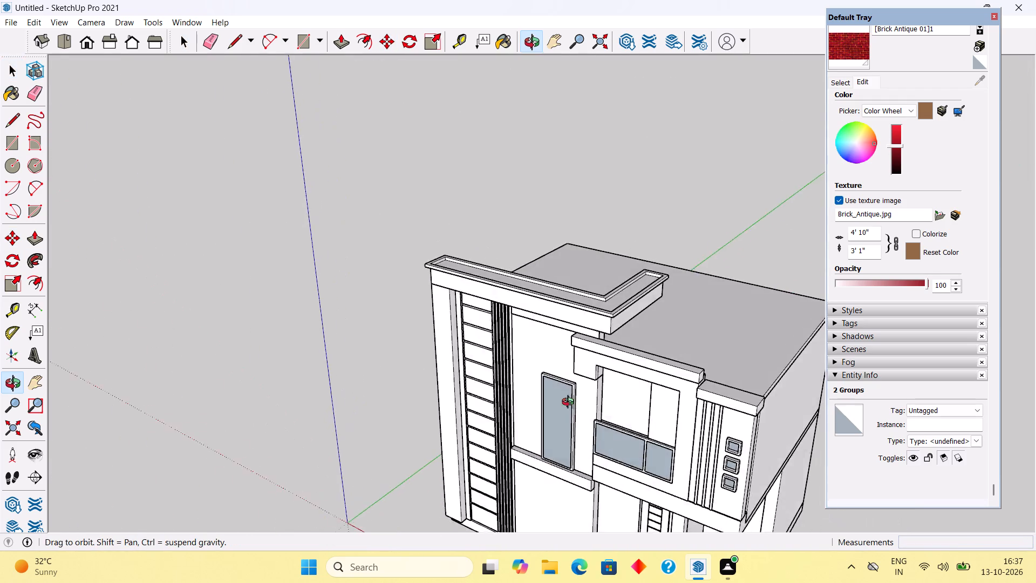
{"action": "middle_click_drag", "start_coordinate": [570, 403], "coordinate": [774, 360]}
{"action": "scroll", "coordinate": [628, 336], "scroll_direction": "up", "scroll_amount": 5}
{"action": "middle_click_drag", "start_coordinate": [606, 343], "coordinate": [749, 351]}
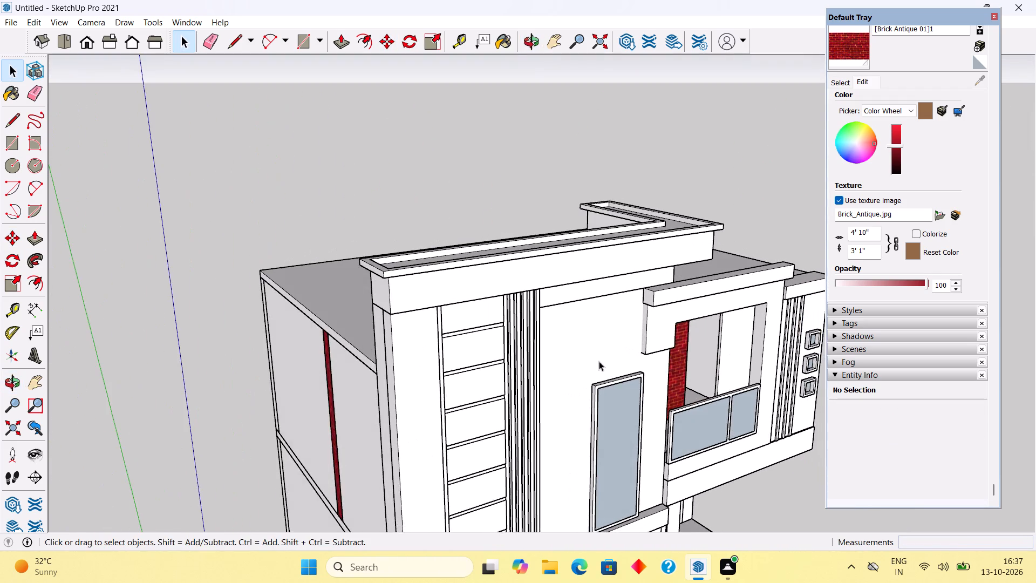
{"action": "scroll", "coordinate": [598, 361], "scroll_direction": "up", "scroll_amount": 13}
{"action": "key", "text": "t"}
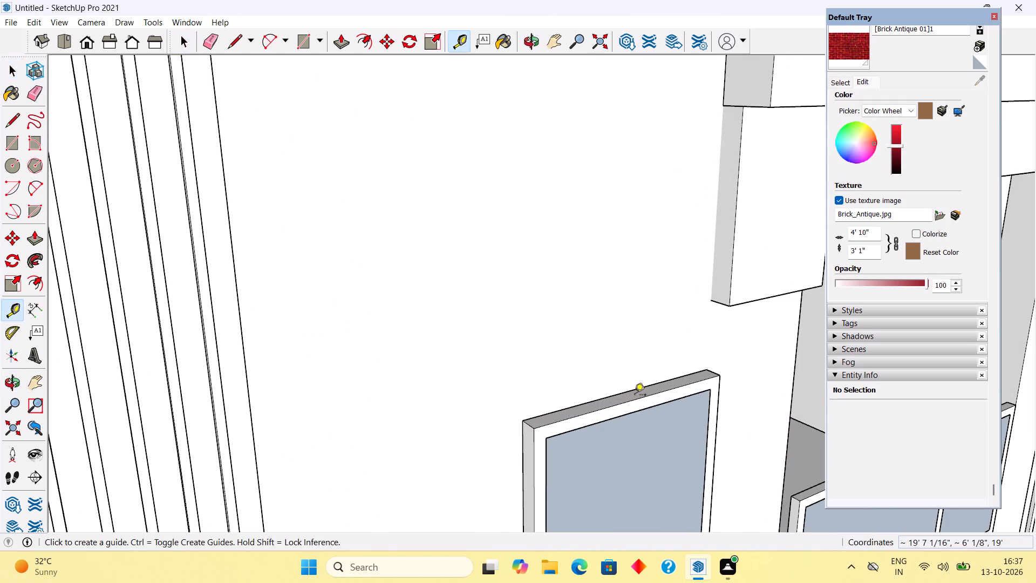
{"action": "left_click", "coordinate": [630, 392]}
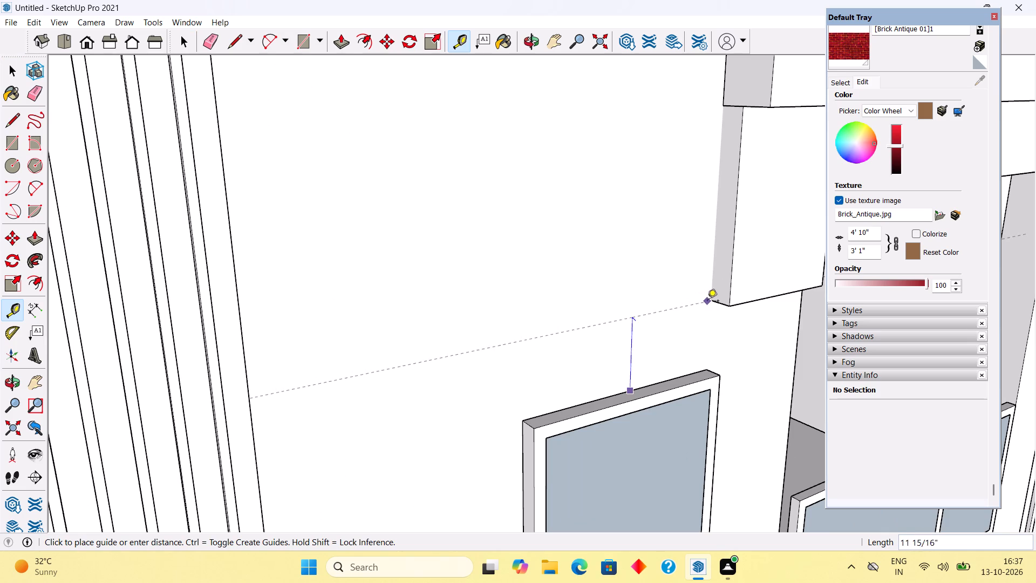
{"action": "left_click", "coordinate": [712, 302]}
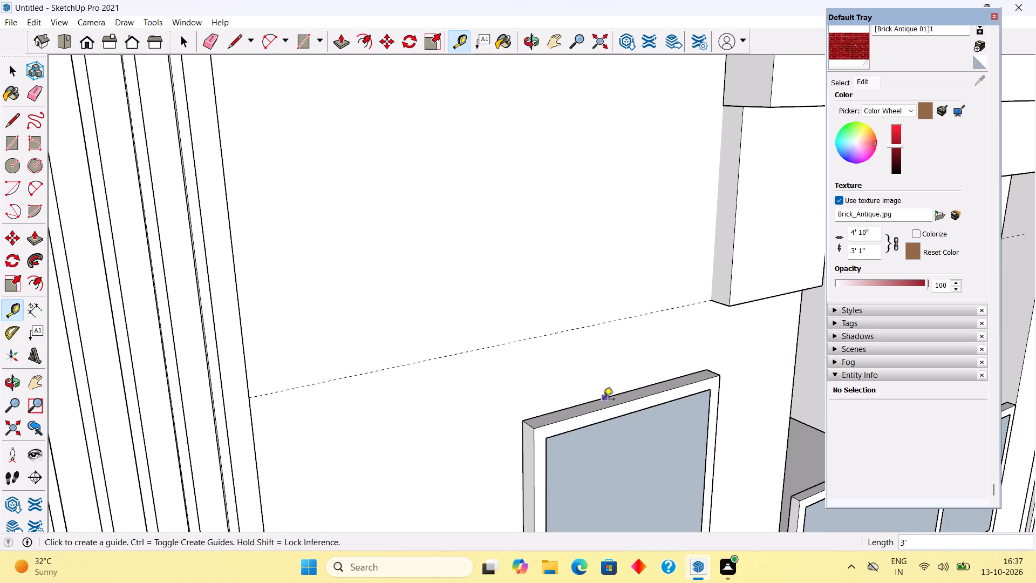
{"action": "double_click", "coordinate": [603, 400]}
Draw a rectangle about 7' 2 7/8" by 1' between the two guides, from beside the vertical strips to the balcony opening's edge.
{"action": "key", "text": "space"}
{"action": "type", "text": "r"}
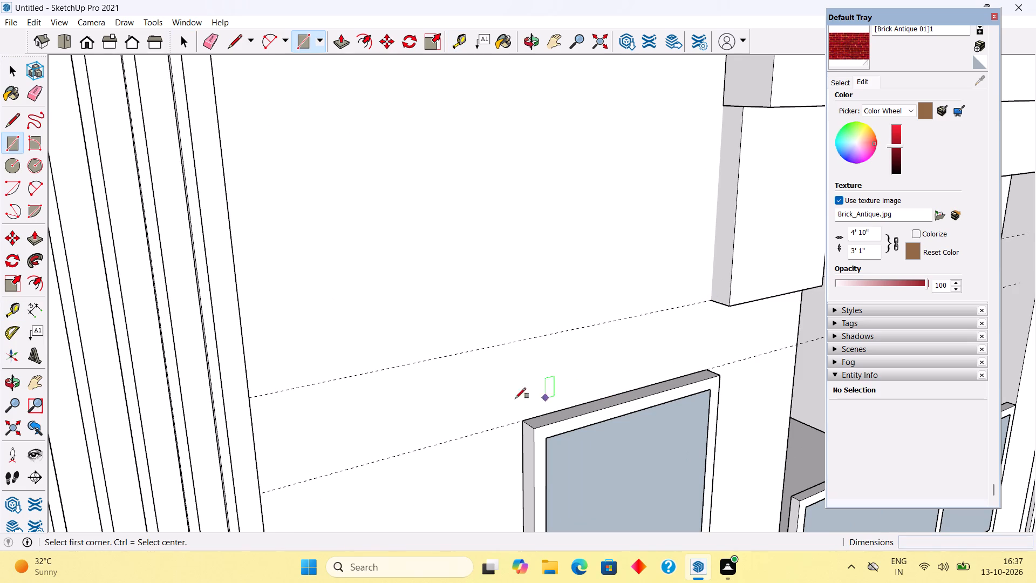
{"action": "left_click", "coordinate": [318, 384]}
{"action": "left_click", "coordinate": [799, 345]}
Extrude the rectangle above the tall window outward by 6" to form a projecting band.
{"action": "key", "text": "p"}
{"action": "left_click", "coordinate": [744, 354]}
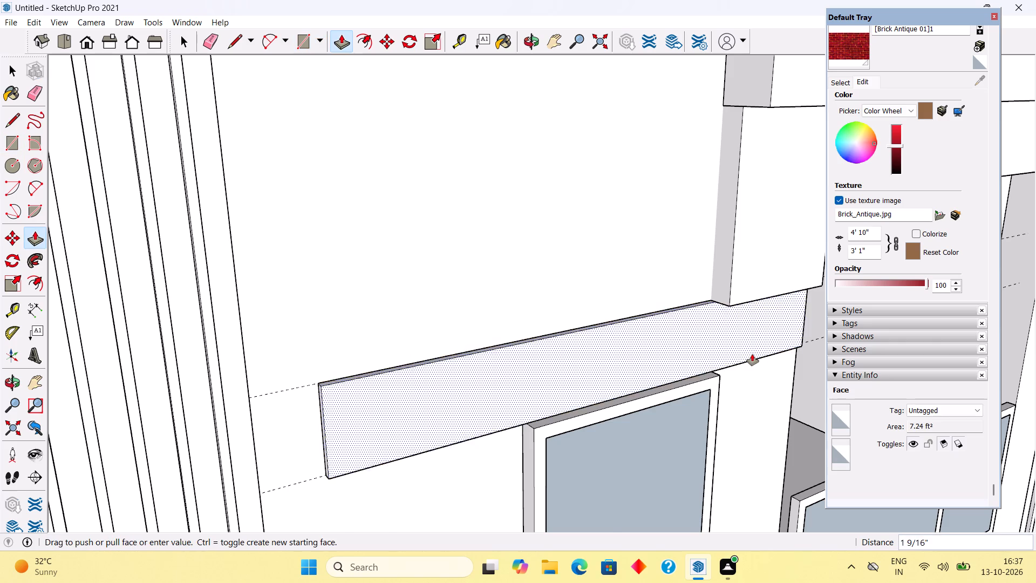
{"action": "scroll", "coordinate": [756, 357], "scroll_direction": "down", "scroll_amount": 5}
{"action": "middle_click_drag", "start_coordinate": [712, 354], "coordinate": [382, 250]}
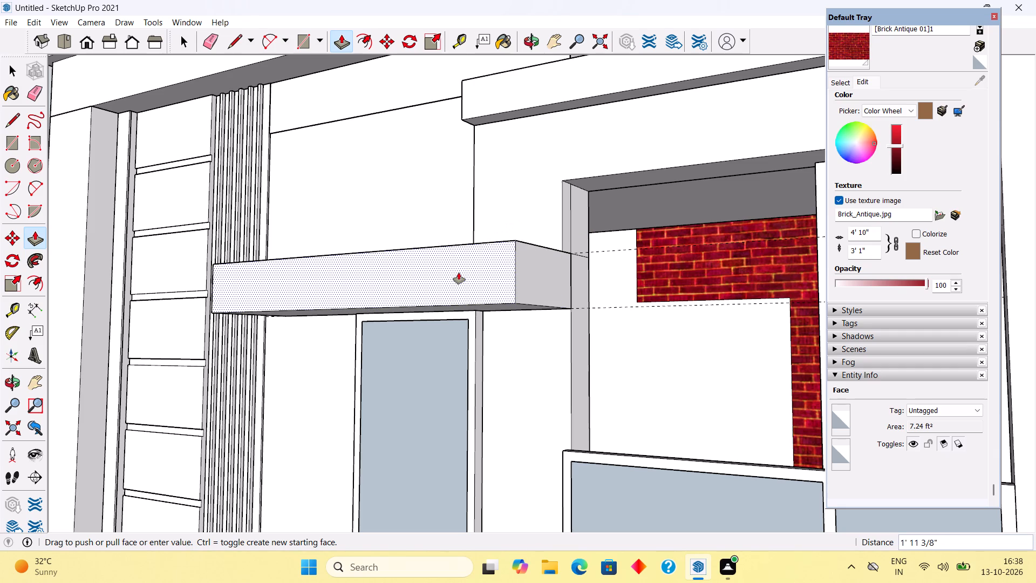
{"action": "scroll", "coordinate": [462, 273], "scroll_direction": "down", "scroll_amount": 8}
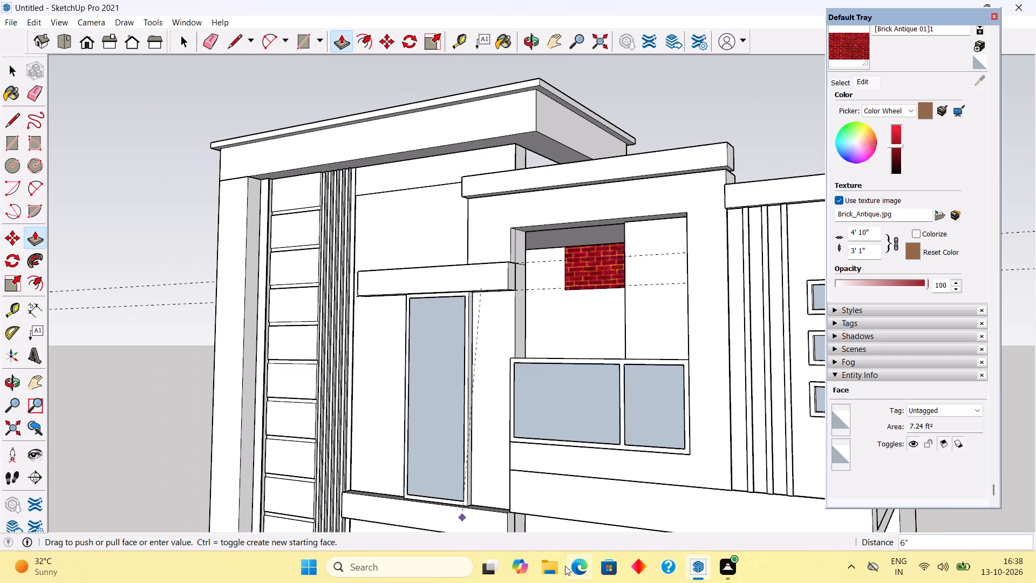
{"action": "left_click", "coordinate": [487, 526]}
Extend the projecting band by 6" at its end face beside the balcony opening.
{"action": "middle_click_drag", "start_coordinate": [582, 353], "coordinate": [574, 350]}
{"action": "scroll", "coordinate": [540, 273], "scroll_direction": "up", "scroll_amount": 6}
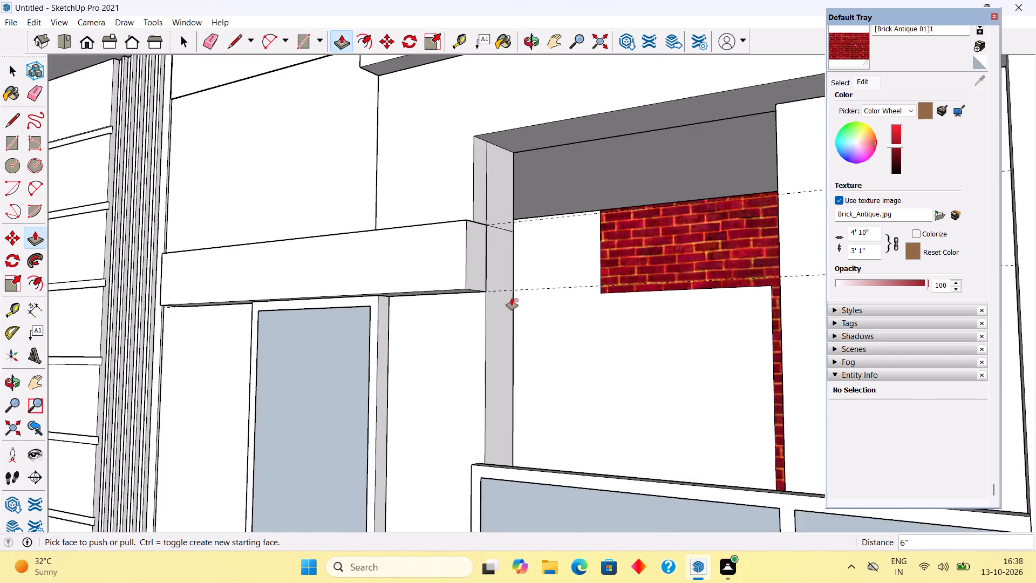
{"action": "scroll", "coordinate": [512, 299], "scroll_direction": "up", "scroll_amount": 5}
{"action": "left_click", "coordinate": [444, 275]}
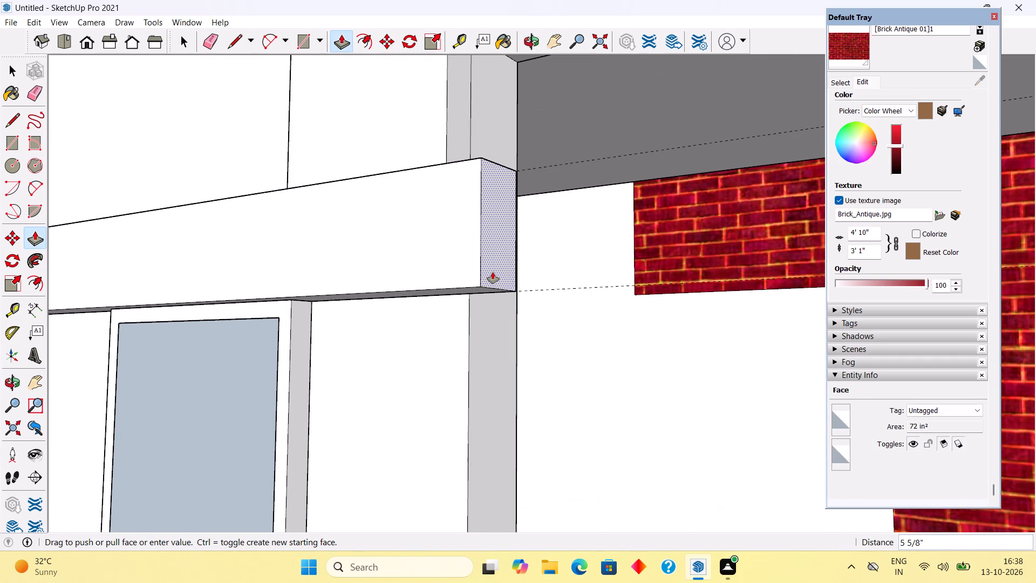
{"action": "type", "text": "6\""}
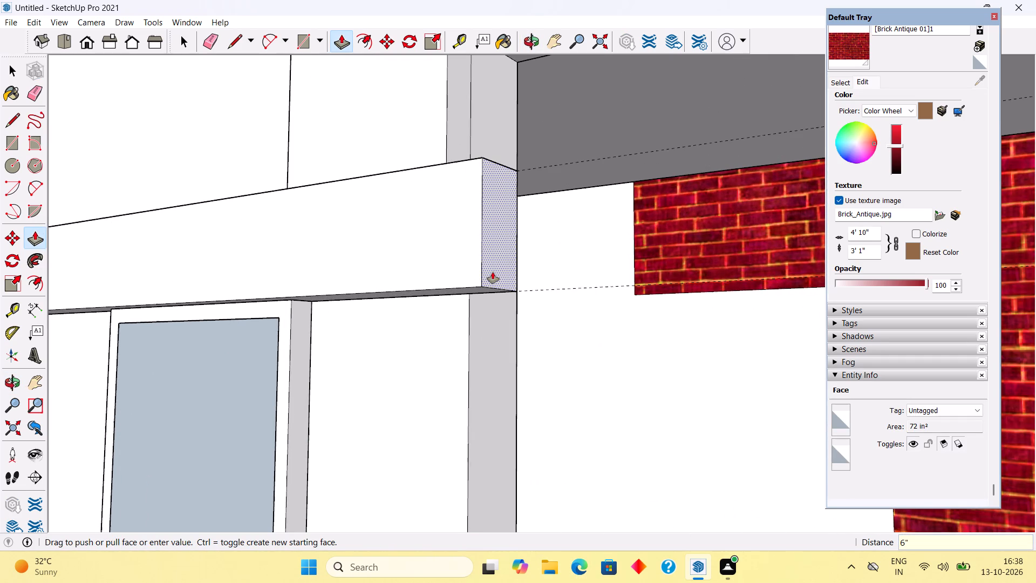
{"action": "key", "text": "Return"}
{"action": "key", "text": "space"}
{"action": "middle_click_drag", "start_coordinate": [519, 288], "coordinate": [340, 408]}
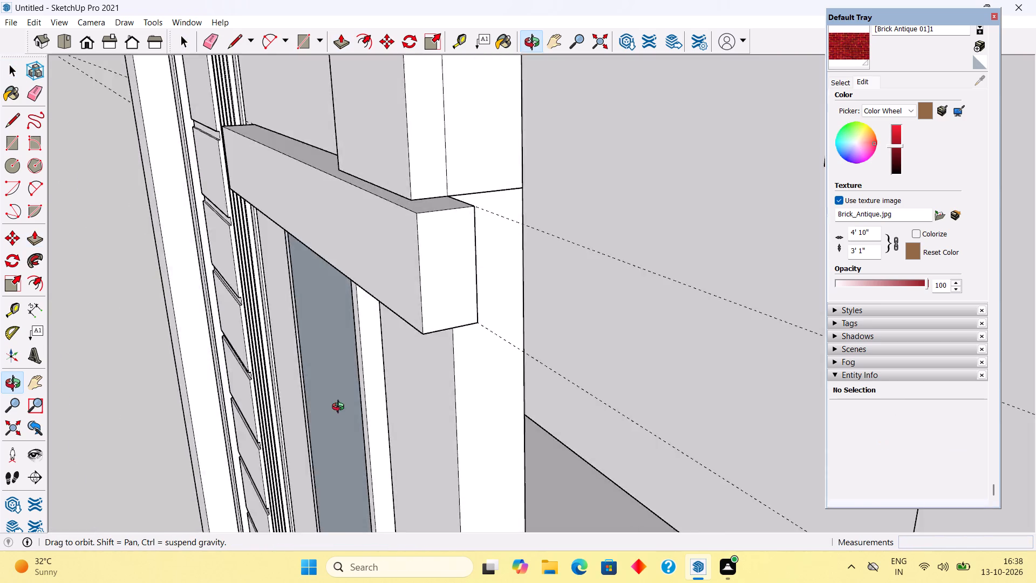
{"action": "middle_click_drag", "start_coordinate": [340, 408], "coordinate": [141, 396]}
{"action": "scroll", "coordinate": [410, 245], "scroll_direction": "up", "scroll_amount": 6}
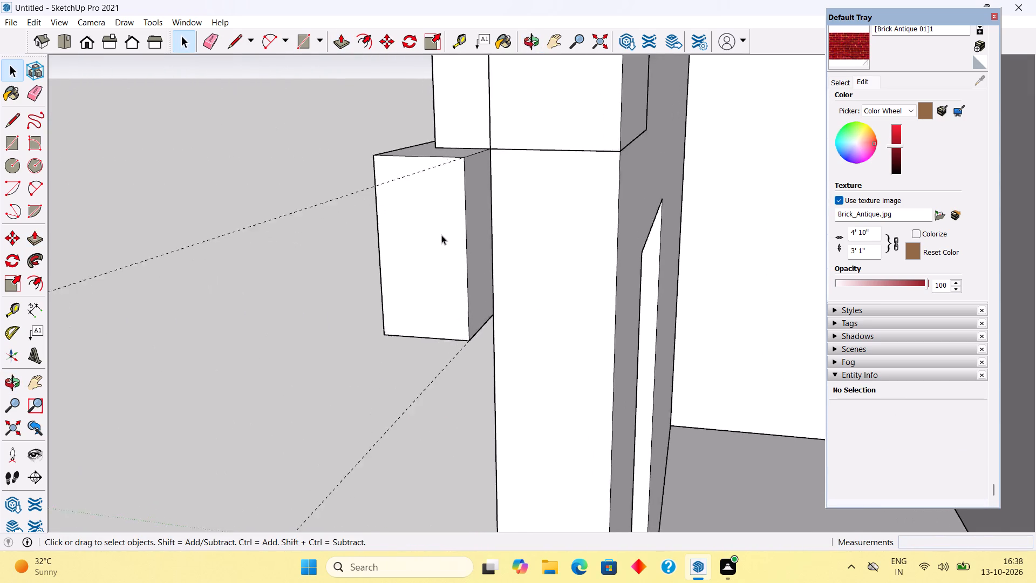
Draw a vertical line across the back of the band's end piece where it meets the wall corner beside the balcony opening.
{"action": "scroll", "coordinate": [441, 235], "scroll_direction": "up", "scroll_amount": 3}
{"action": "middle_click_drag", "start_coordinate": [493, 225], "coordinate": [443, 248]}
{"action": "key", "text": "l"}
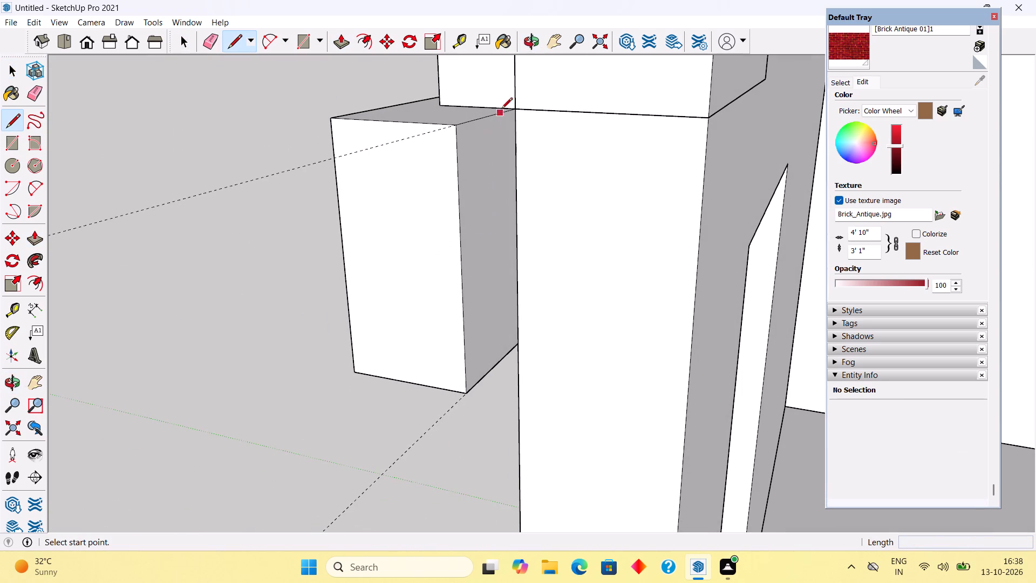
{"action": "left_click", "coordinate": [518, 110]}
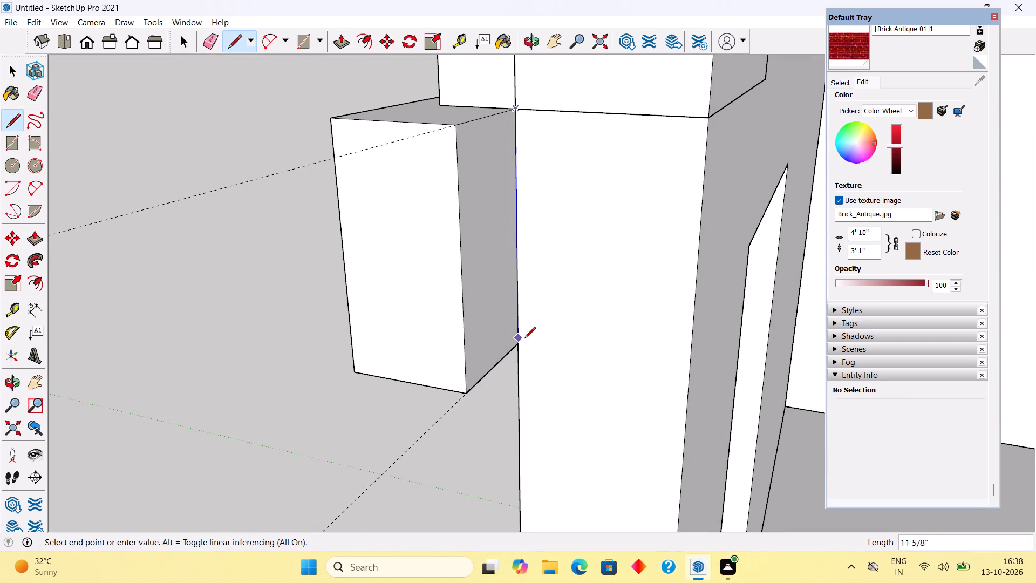
{"action": "left_click", "coordinate": [524, 345]}
{"action": "key", "text": "space"}
Extrude the separated rear face of the band's end about 6' 11" back through the balcony opening to the brick-accented rear wall.
{"action": "key", "text": "p"}
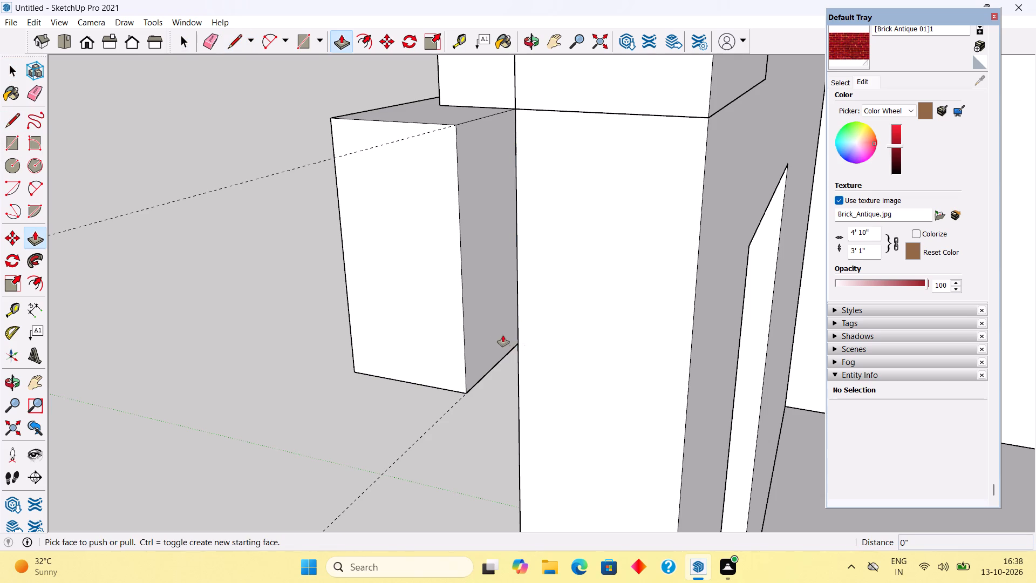
{"action": "left_click", "coordinate": [496, 333]}
{"action": "scroll", "coordinate": [675, 326], "scroll_direction": "down", "scroll_amount": 12}
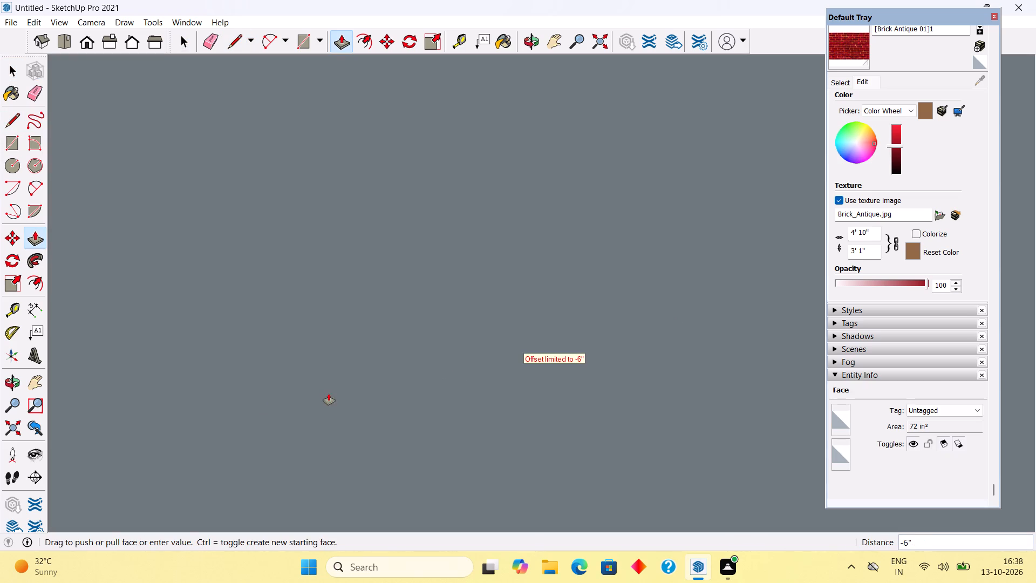
{"action": "left_click", "coordinate": [18, 436]}
{"action": "middle_click_drag", "start_coordinate": [282, 374], "coordinate": [359, 358]}
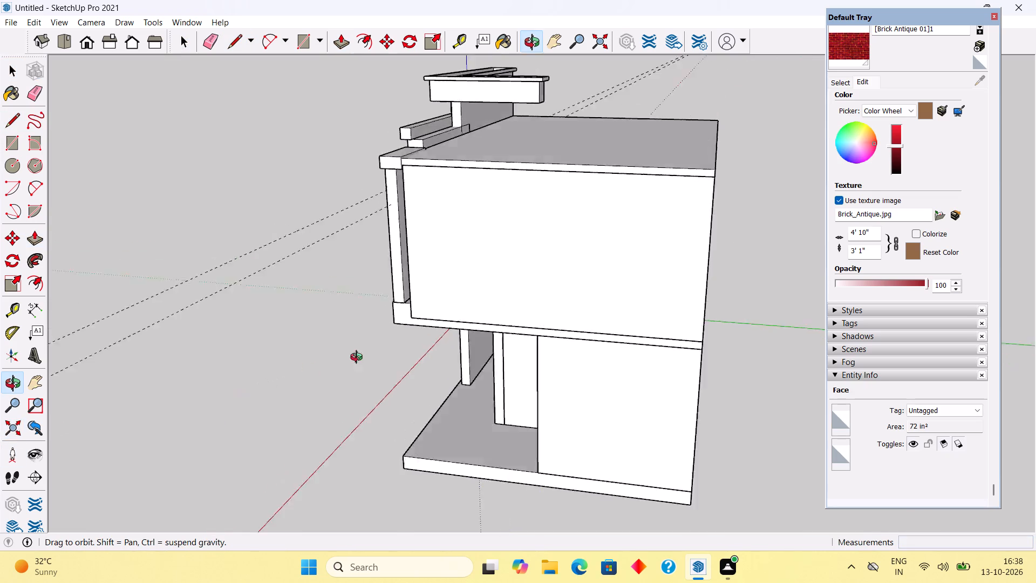
{"action": "middle_click_drag", "start_coordinate": [359, 358], "coordinate": [456, 331]}
{"action": "scroll", "coordinate": [515, 238], "scroll_direction": "up", "scroll_amount": 5}
{"action": "middle_click", "coordinate": [576, 181]}
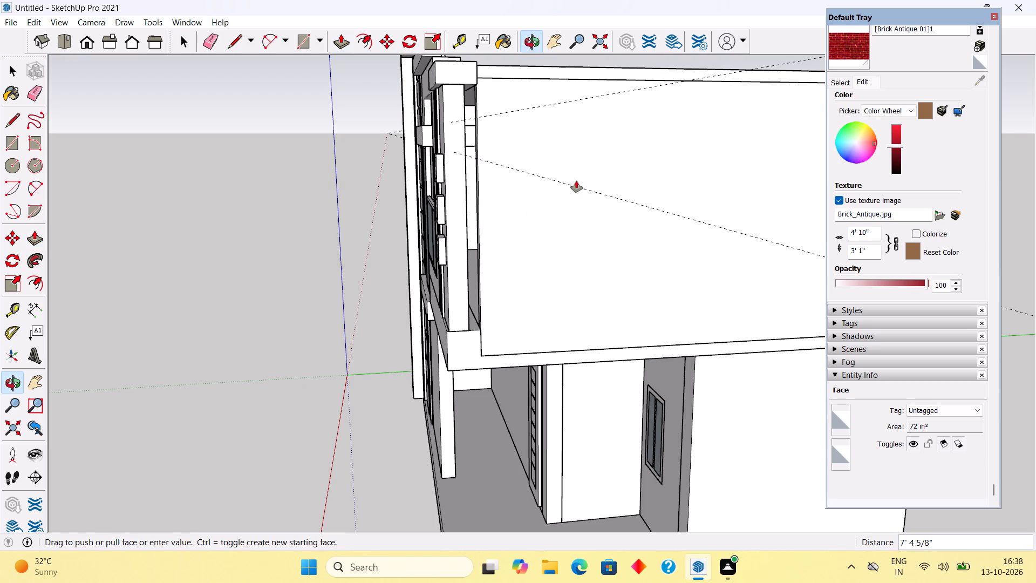
{"action": "middle_click_drag", "start_coordinate": [598, 205], "coordinate": [749, 252]}
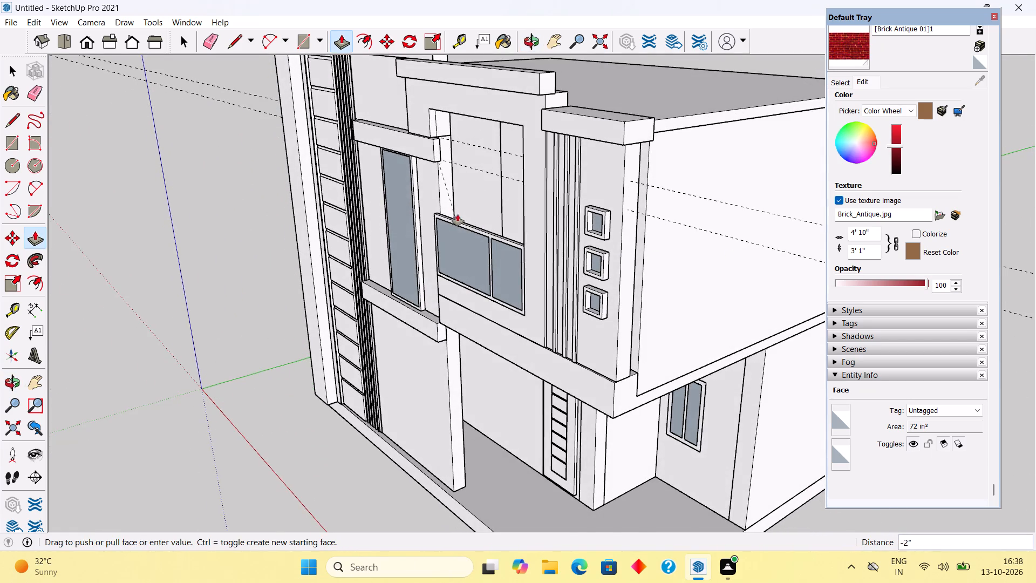
{"action": "scroll", "coordinate": [458, 214], "scroll_direction": "up", "scroll_amount": 1}
{"action": "middle_click_drag", "start_coordinate": [471, 205], "coordinate": [562, 201]}
{"action": "scroll", "coordinate": [542, 165], "scroll_direction": "up", "scroll_amount": 3}
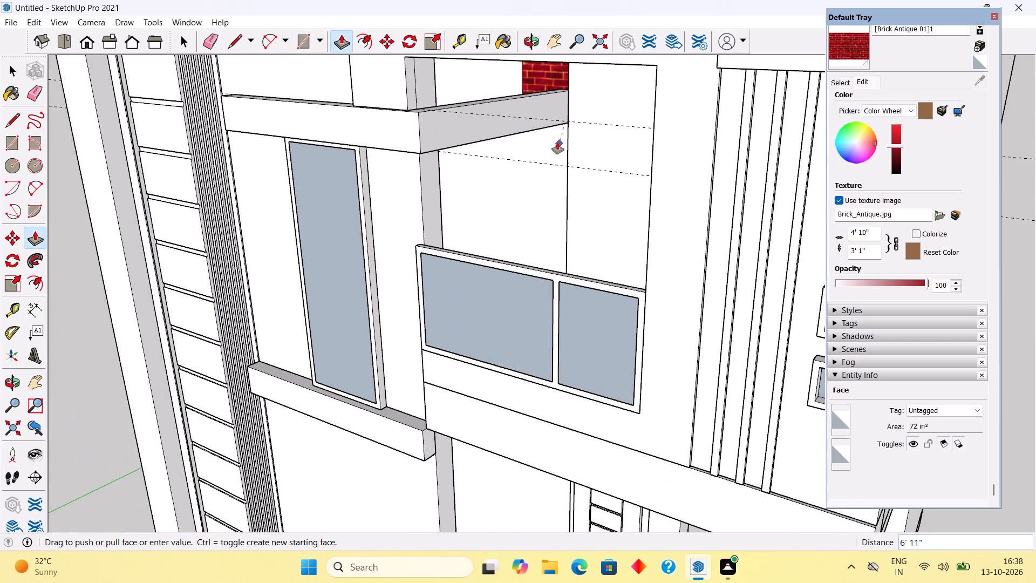
{"action": "left_click", "coordinate": [556, 143]}
{"action": "key", "text": "space"}
Examine the front elevation and how the extended band meets the brick accent inside the balcony.
{"action": "scroll", "coordinate": [548, 165], "scroll_direction": "down", "scroll_amount": 7}
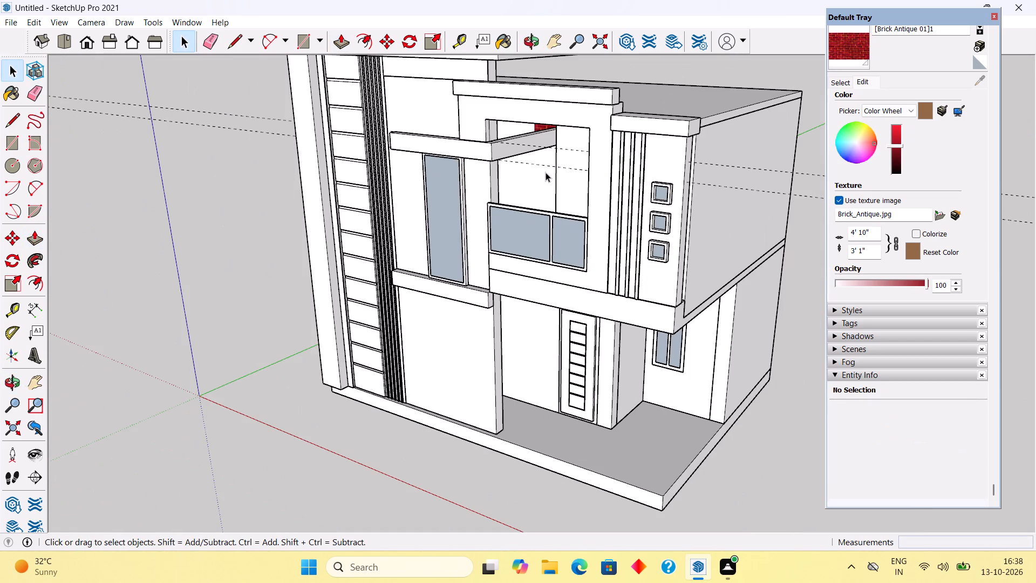
{"action": "key", "text": "space"}
{"action": "middle_click_drag", "start_coordinate": [730, 167], "coordinate": [840, 131]}
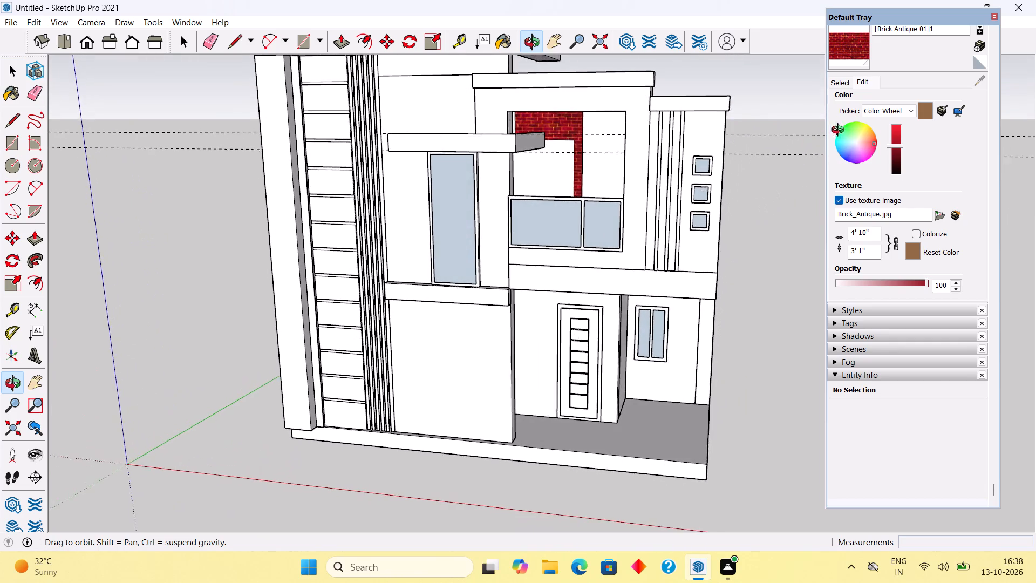
{"action": "middle_click_drag", "start_coordinate": [840, 131], "coordinate": [849, 138]}
{"action": "middle_click_drag", "start_coordinate": [626, 178], "coordinate": [680, 149]}
{"action": "scroll", "coordinate": [592, 161], "scroll_direction": "up", "scroll_amount": 8}
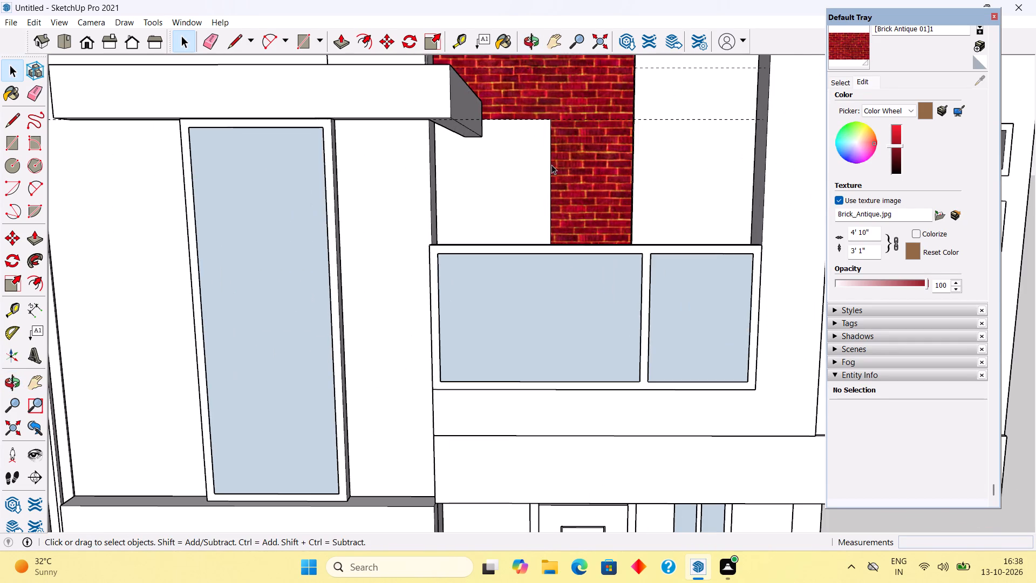
{"action": "scroll", "coordinate": [551, 166], "scroll_direction": "down", "scroll_amount": 7}
{"action": "middle_click_drag", "start_coordinate": [555, 191], "coordinate": [559, 235]}
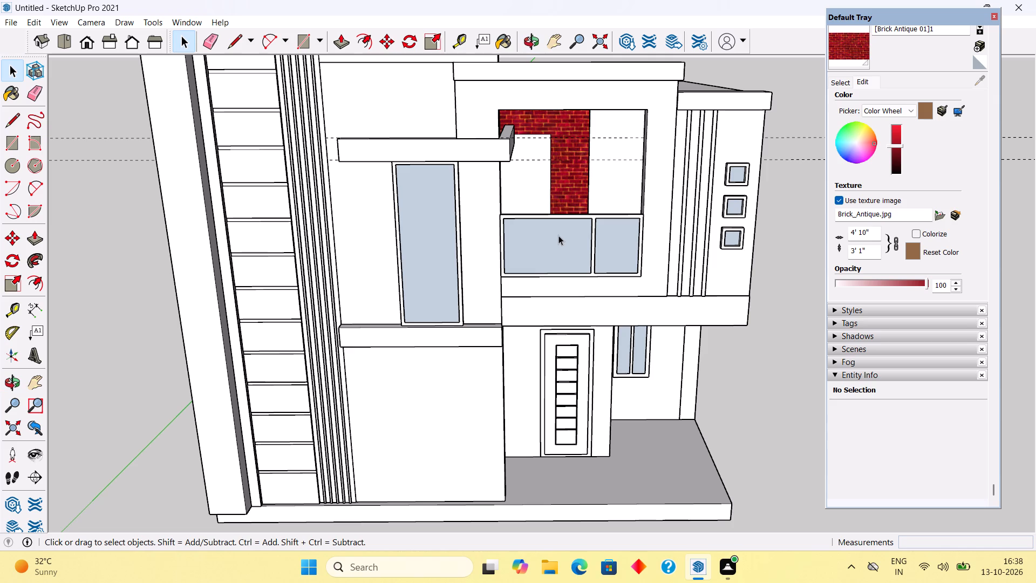
{"action": "middle_click_drag", "start_coordinate": [488, 213], "coordinate": [519, 143]}
{"action": "scroll", "coordinate": [527, 152], "scroll_direction": "up", "scroll_amount": 2}
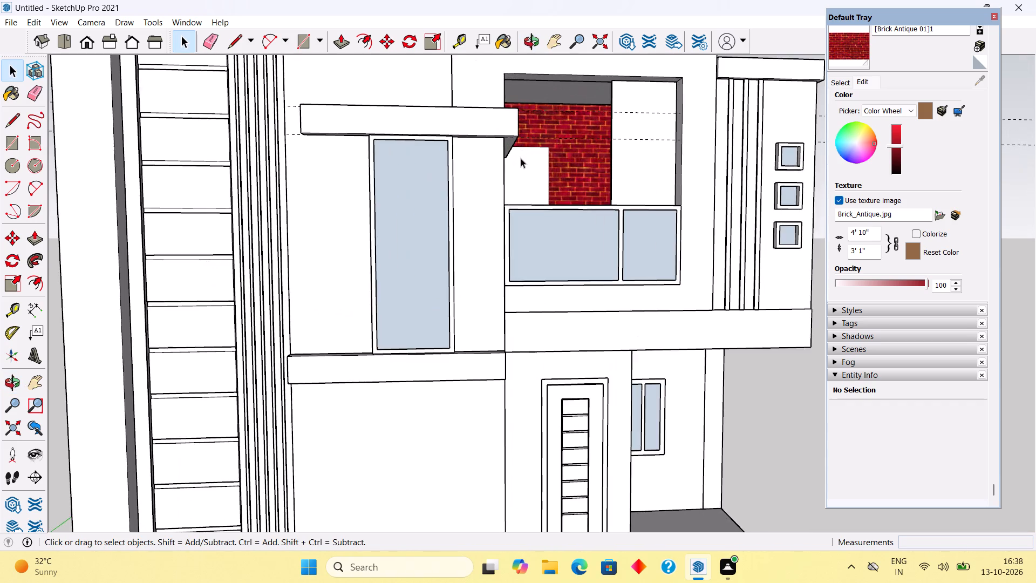
{"action": "scroll", "coordinate": [532, 196], "scroll_direction": "up", "scroll_amount": 1}
{"action": "scroll", "coordinate": [523, 201], "scroll_direction": "down", "scroll_amount": 8}
{"action": "middle_click_drag", "start_coordinate": [570, 214], "coordinate": [564, 221]}
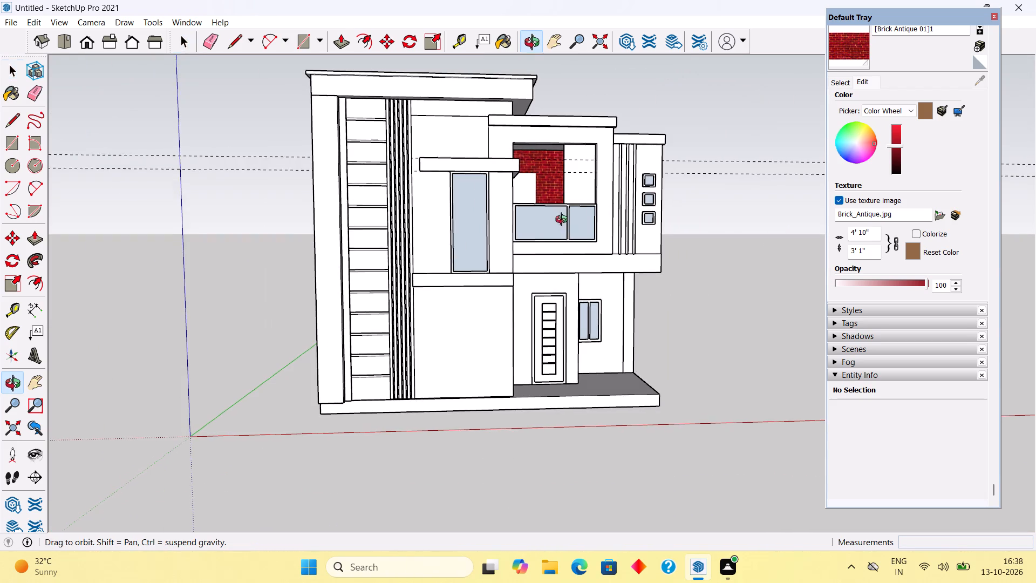
{"action": "middle_click_drag", "start_coordinate": [564, 221], "coordinate": [538, 261]}
Draw an 8' vertical line on the balcony's rear wall, from the underside of the horizontal brick strip down to the floor.
{"action": "scroll", "coordinate": [547, 168], "scroll_direction": "up", "scroll_amount": 9}
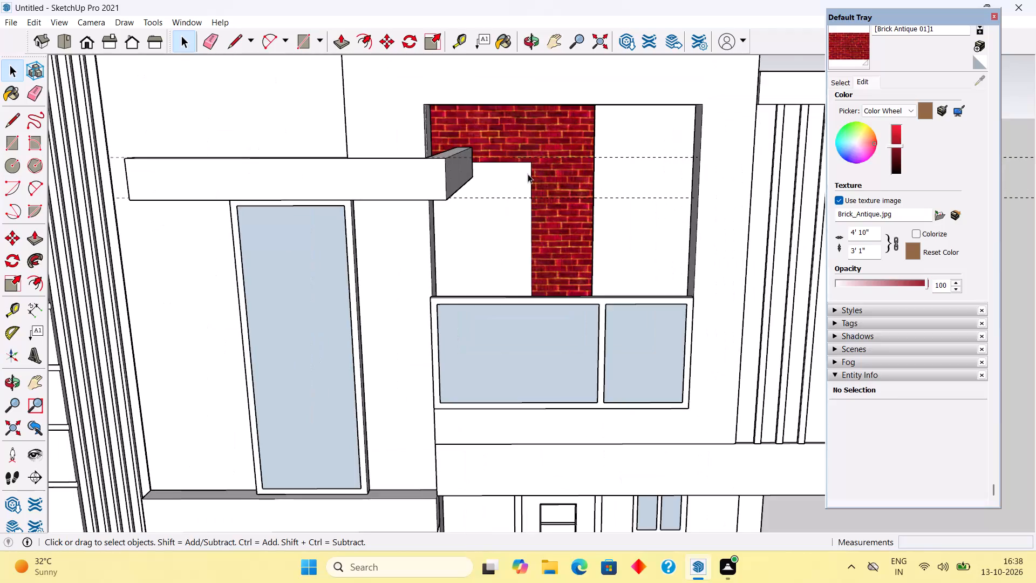
{"action": "scroll", "coordinate": [528, 174], "scroll_direction": "up", "scroll_amount": 7}
{"action": "middle_click_drag", "start_coordinate": [528, 179], "coordinate": [508, 236]}
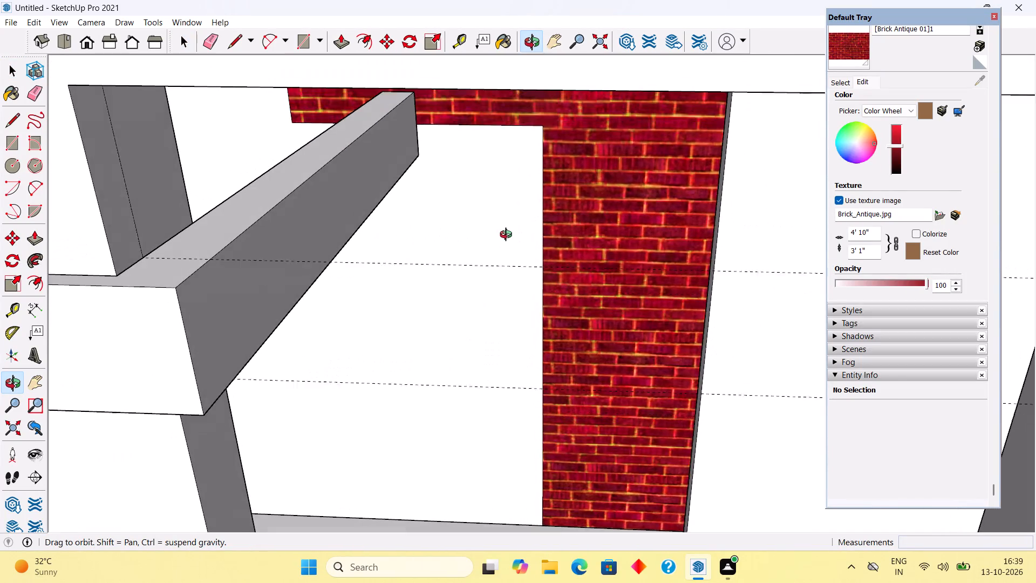
{"action": "middle_click_drag", "start_coordinate": [508, 236], "coordinate": [508, 235]}
{"action": "double_click", "coordinate": [508, 235]}
{"action": "left_click", "coordinate": [508, 235]}
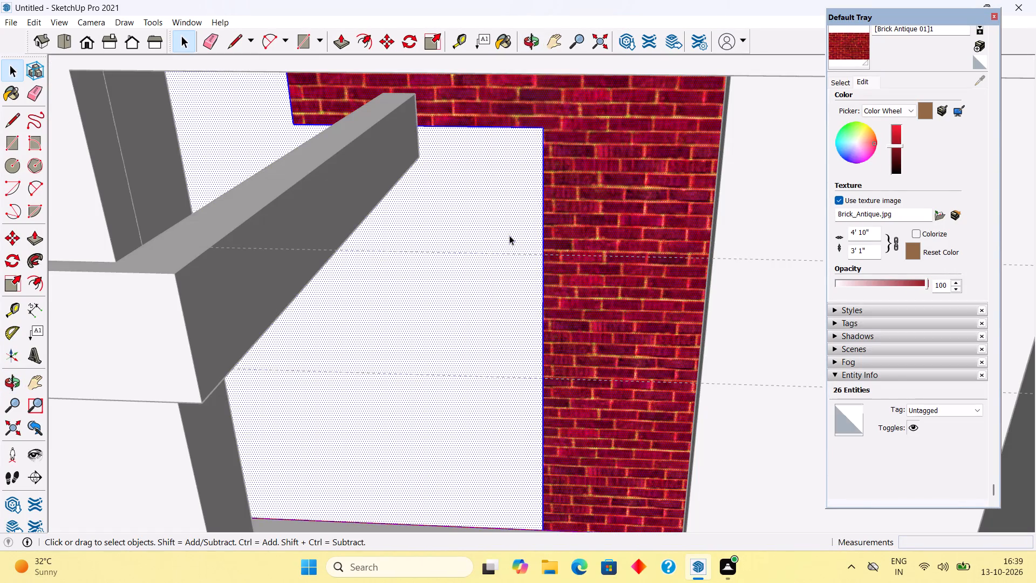
{"action": "key", "text": "l"}
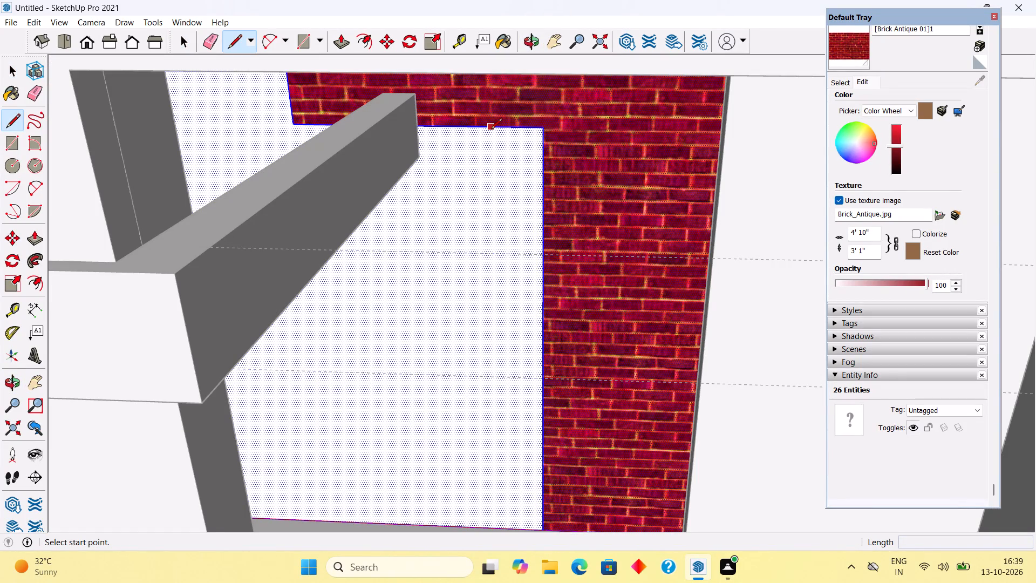
{"action": "left_click", "coordinate": [496, 130]}
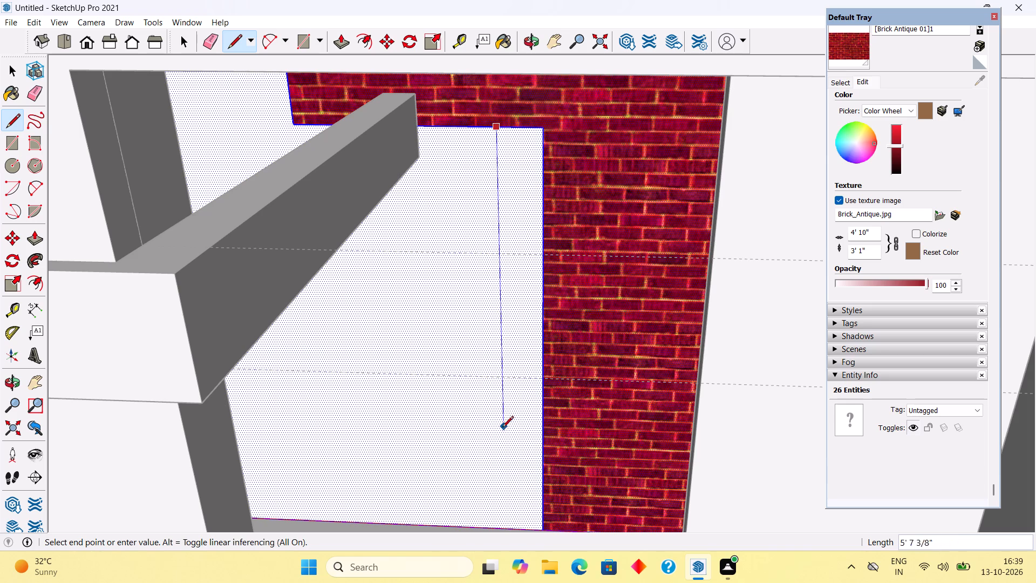
{"action": "left_click", "coordinate": [513, 527]}
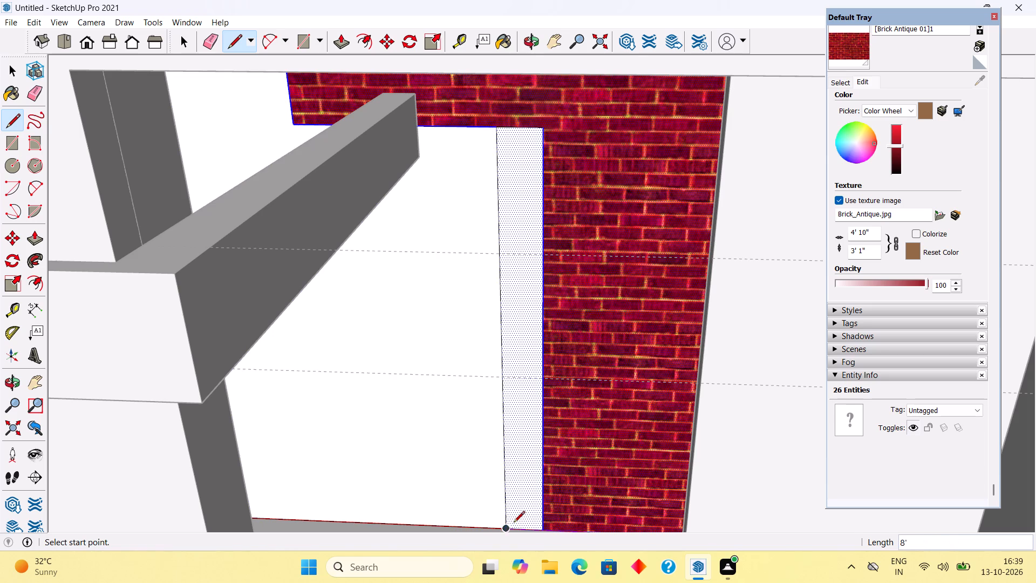
{"action": "key", "text": "space"}
Sample the Brick Antique 01 material from the accent and apply it to the new narrow strip beside the vertical brick.
{"action": "left_click", "coordinate": [982, 79]}
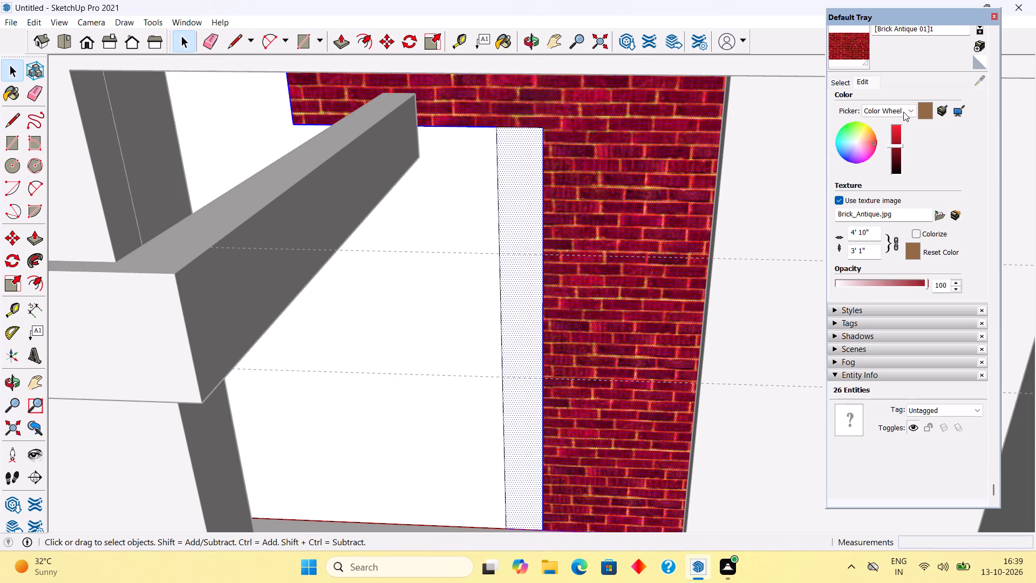
{"action": "left_click", "coordinate": [980, 78]}
{"action": "left_click", "coordinate": [842, 82]}
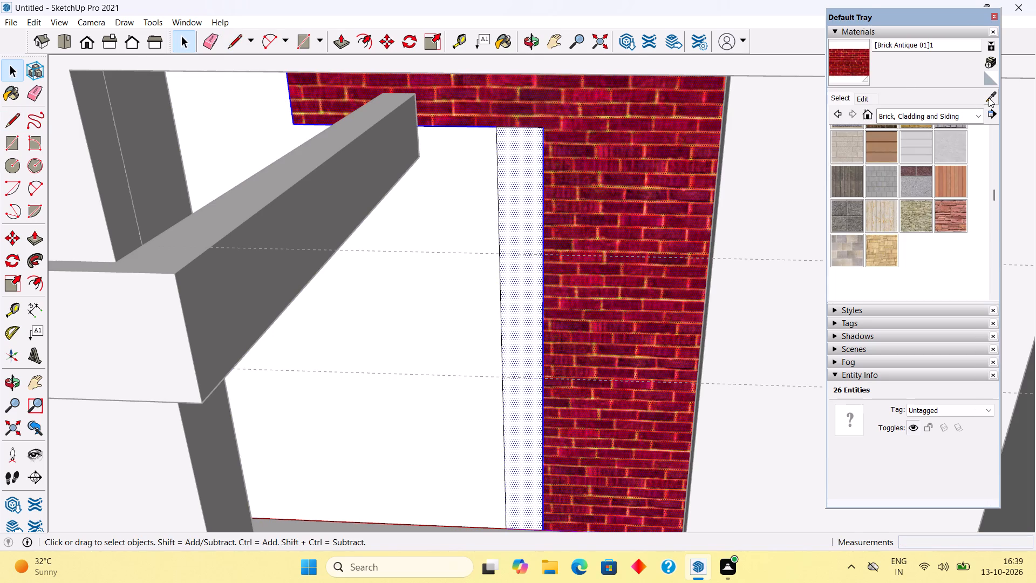
{"action": "left_click", "coordinate": [989, 98]}
{"action": "left_click", "coordinate": [636, 145]}
{"action": "left_click", "coordinate": [535, 167]}
{"action": "key", "text": "space"}
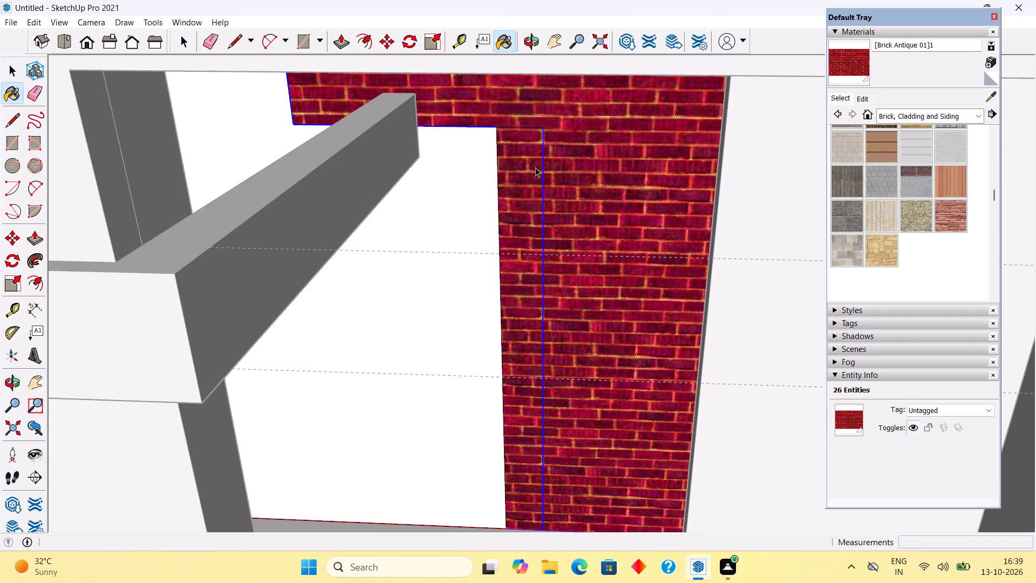
Delete the top and side edges dividing the newly painted strip from the existing brick accent.
{"action": "scroll", "coordinate": [540, 173], "scroll_direction": "down", "scroll_amount": 12}
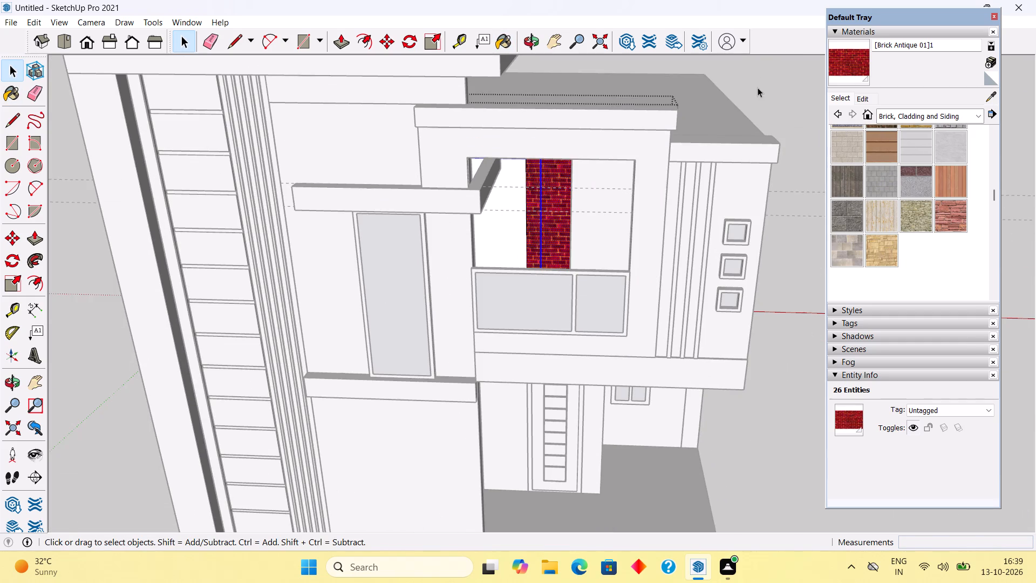
{"action": "left_click", "coordinate": [758, 87]}
{"action": "middle_click_drag", "start_coordinate": [628, 243], "coordinate": [622, 172]}
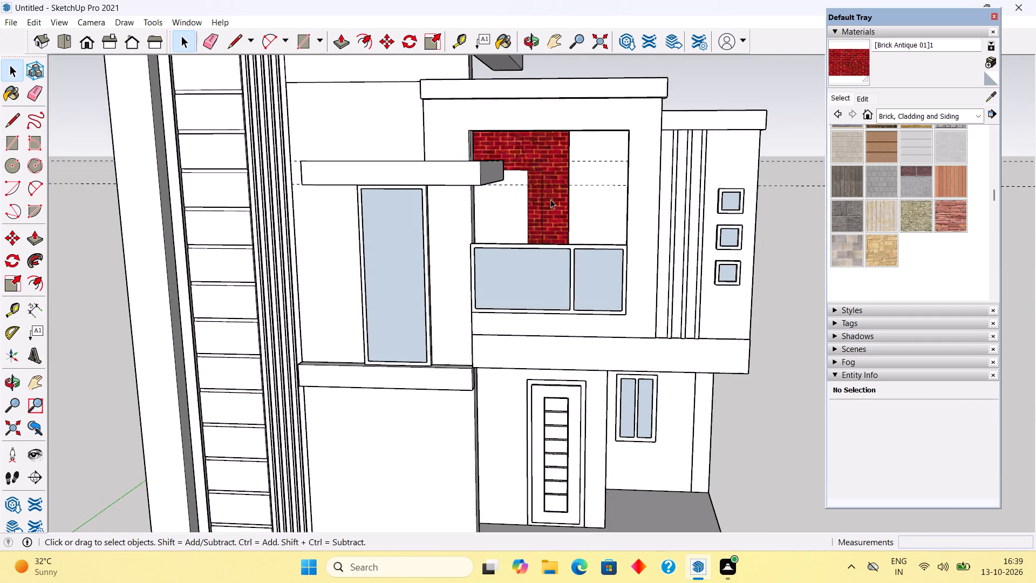
{"action": "scroll", "coordinate": [550, 199], "scroll_direction": "up", "scroll_amount": 14}
{"action": "double_click", "coordinate": [523, 113]}
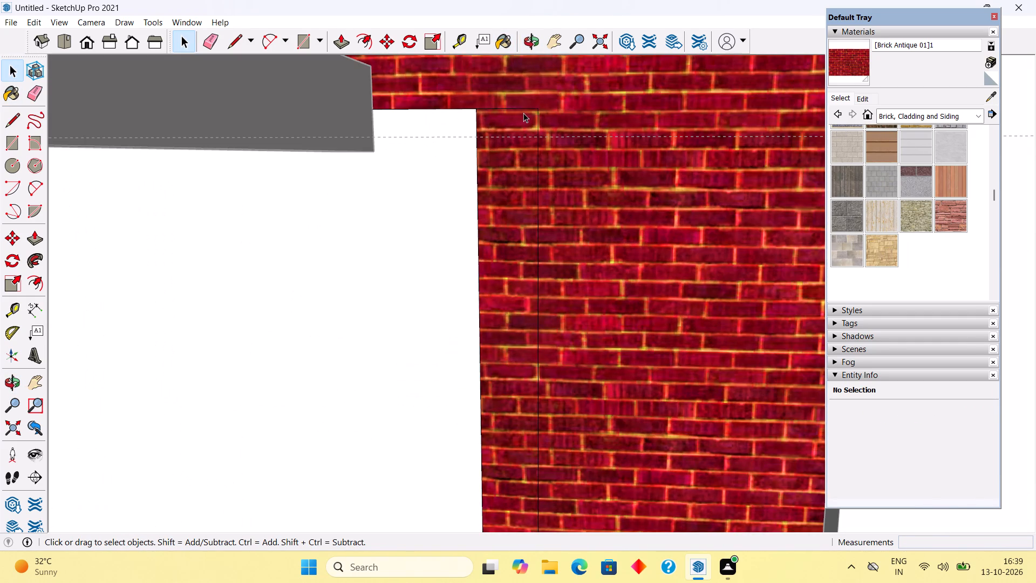
{"action": "left_click", "coordinate": [523, 113]}
{"action": "left_click", "coordinate": [525, 107]}
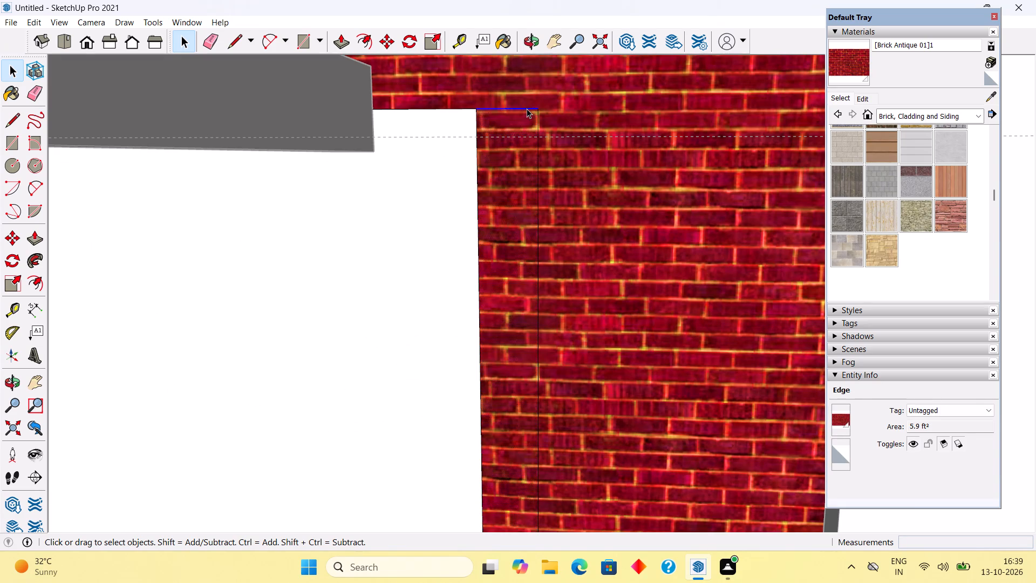
{"action": "key", "text": "Delete"}
{"action": "left_click", "coordinate": [539, 134]}
{"action": "key", "text": "Delete"}
Examine the widened brick accent and the projecting band within the whole front elevation.
{"action": "scroll", "coordinate": [539, 135], "scroll_direction": "down", "scroll_amount": 10}
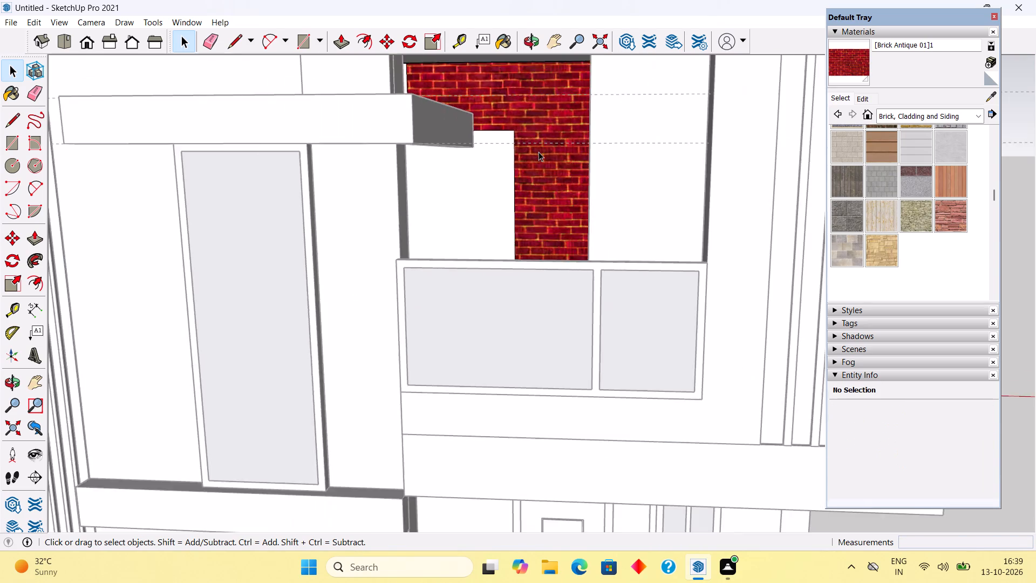
{"action": "scroll", "coordinate": [539, 152], "scroll_direction": "down", "scroll_amount": 4}
{"action": "middle_click_drag", "start_coordinate": [520, 253], "coordinate": [588, 273]}
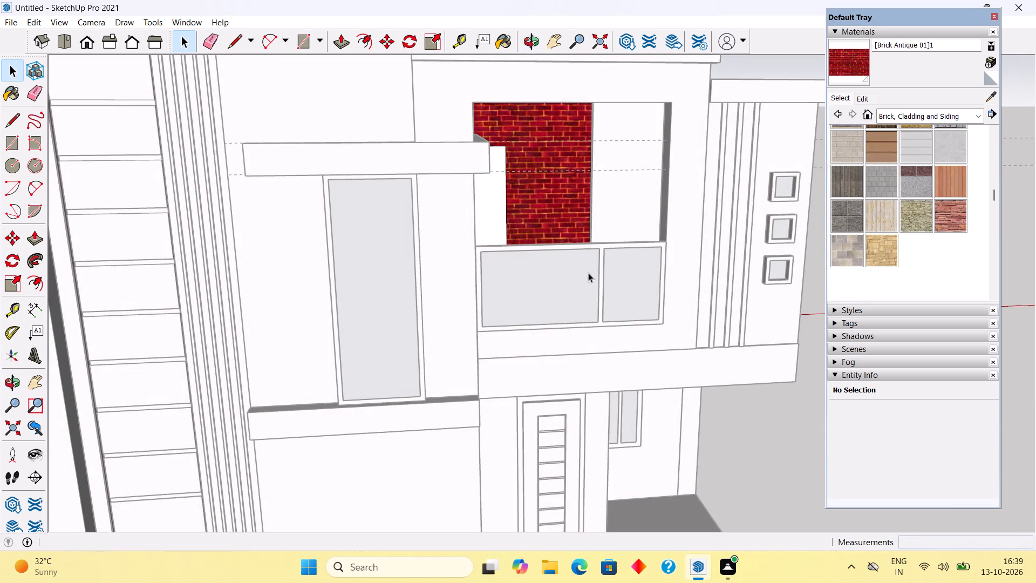
{"action": "scroll", "coordinate": [601, 188], "scroll_direction": "down", "scroll_amount": 7}
{"action": "left_click", "coordinate": [727, 131]}
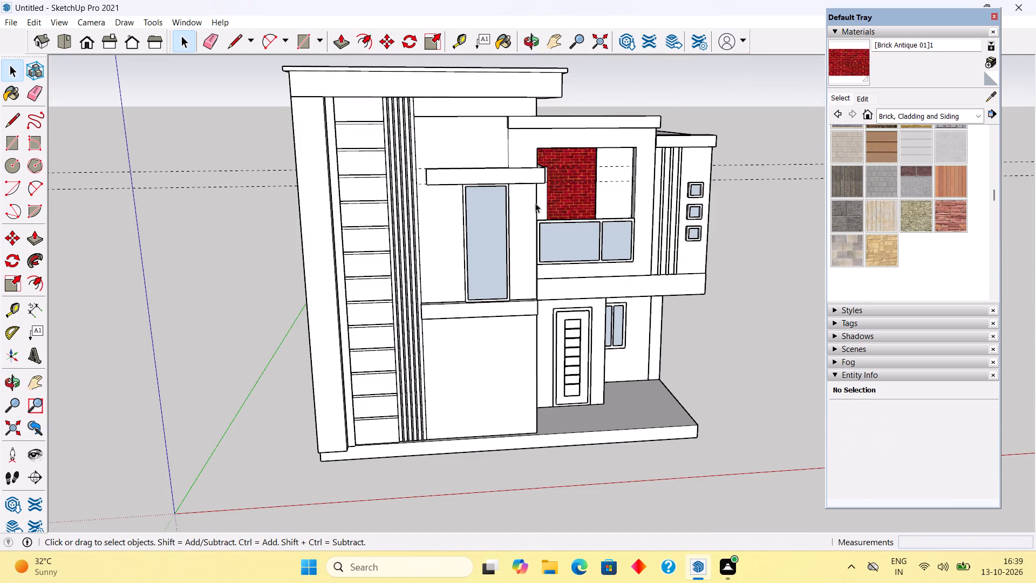
{"action": "middle_click_drag", "start_coordinate": [599, 285], "coordinate": [553, 272]}
{"action": "scroll", "coordinate": [553, 272], "scroll_direction": "up", "scroll_amount": 1}
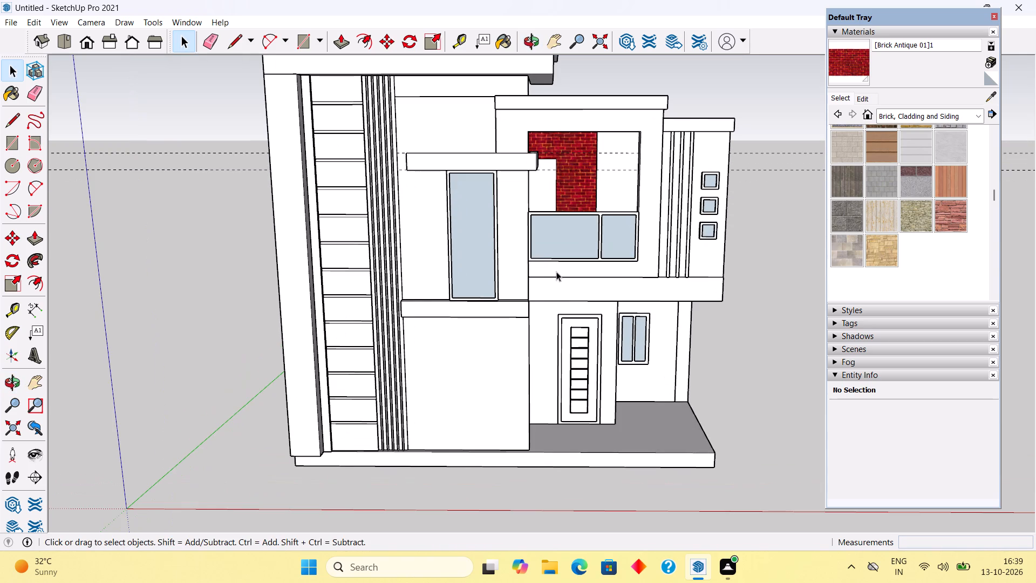
{"action": "scroll", "coordinate": [556, 272], "scroll_direction": "up", "scroll_amount": 2}
{"action": "scroll", "coordinate": [556, 272], "scroll_direction": "down", "scroll_amount": 5}
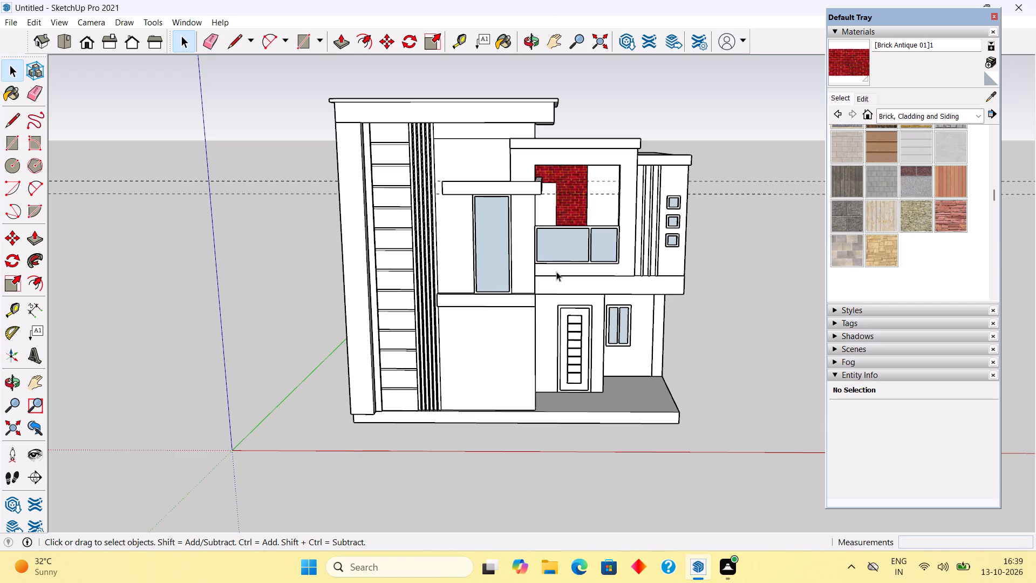
{"action": "scroll", "coordinate": [612, 188], "scroll_direction": "up", "scroll_amount": 2}
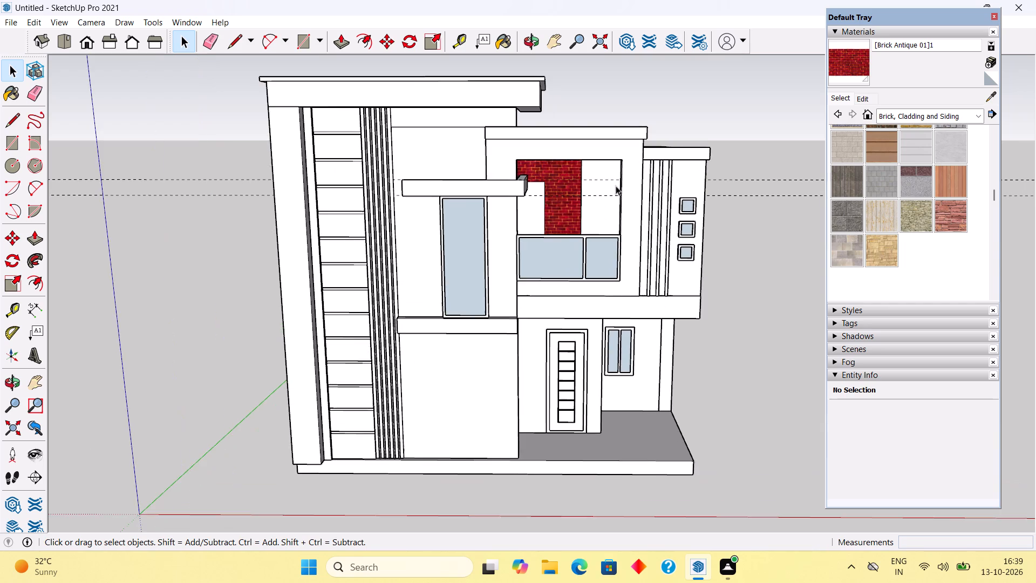
{"action": "scroll", "coordinate": [615, 189], "scroll_direction": "up", "scroll_amount": 5}
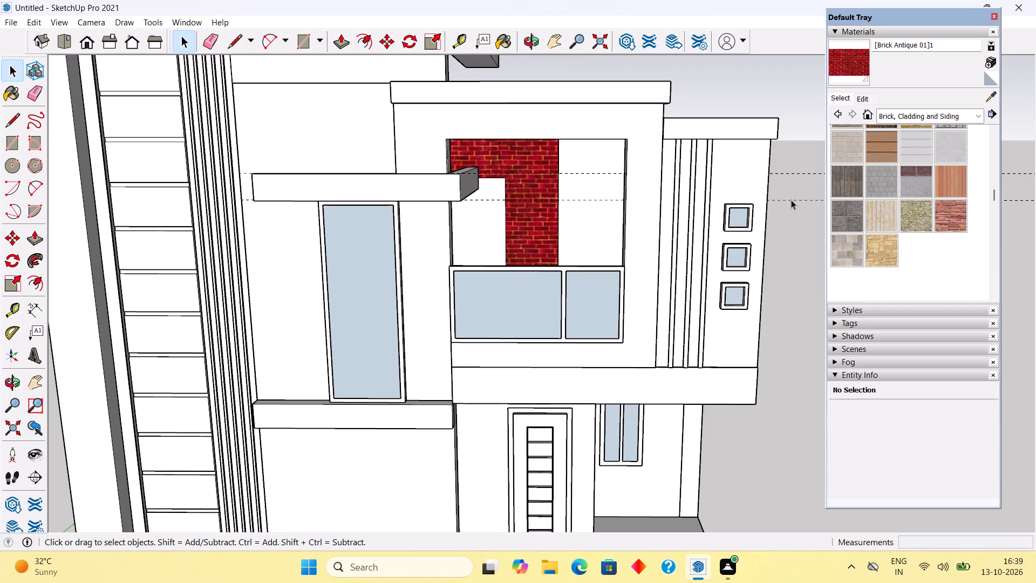
Delete the two horizontal construction guides crossing the front elevation at the projecting band.
{"action": "left_click", "coordinate": [791, 200]}
{"action": "key", "text": "Delete"}
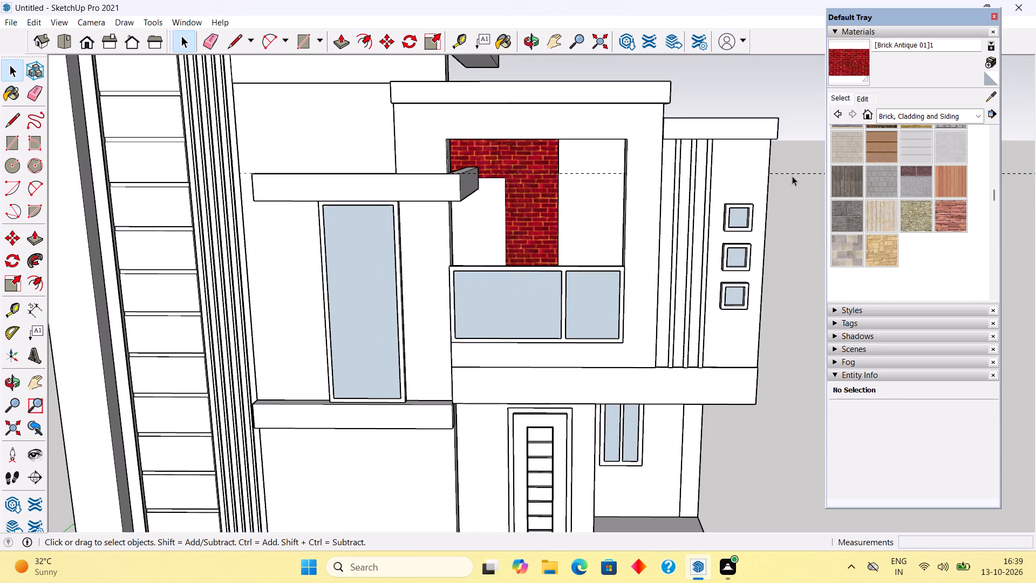
{"action": "left_click", "coordinate": [792, 173]}
{"action": "key", "text": "Delete"}
Sketch a freehand tapering leaf shape on the balcony's rear wall beside the brick accent and delete the stray edges at its tip.
{"action": "scroll", "coordinate": [592, 185], "scroll_direction": "up", "scroll_amount": 11}
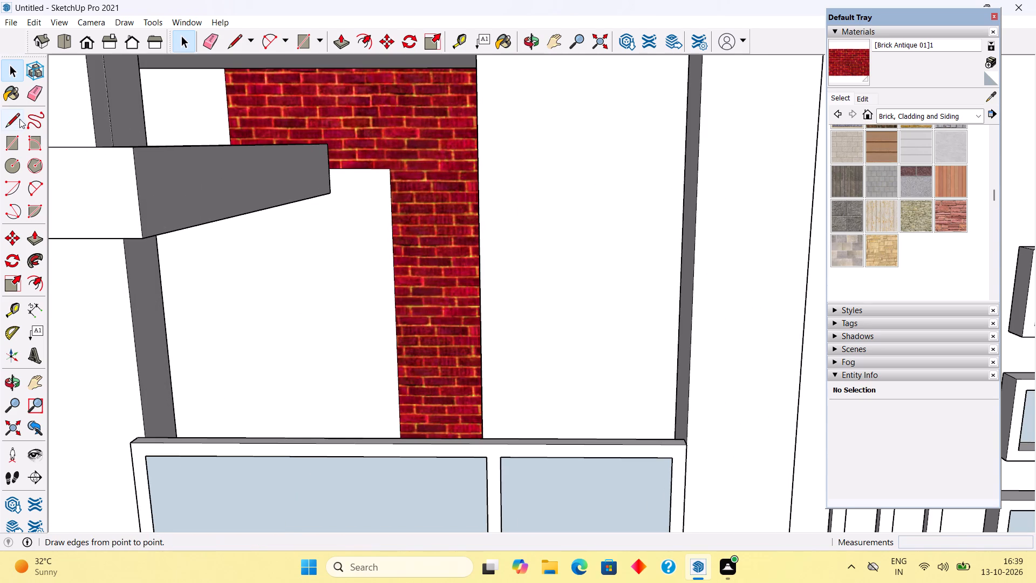
{"action": "left_click", "coordinate": [37, 119]}
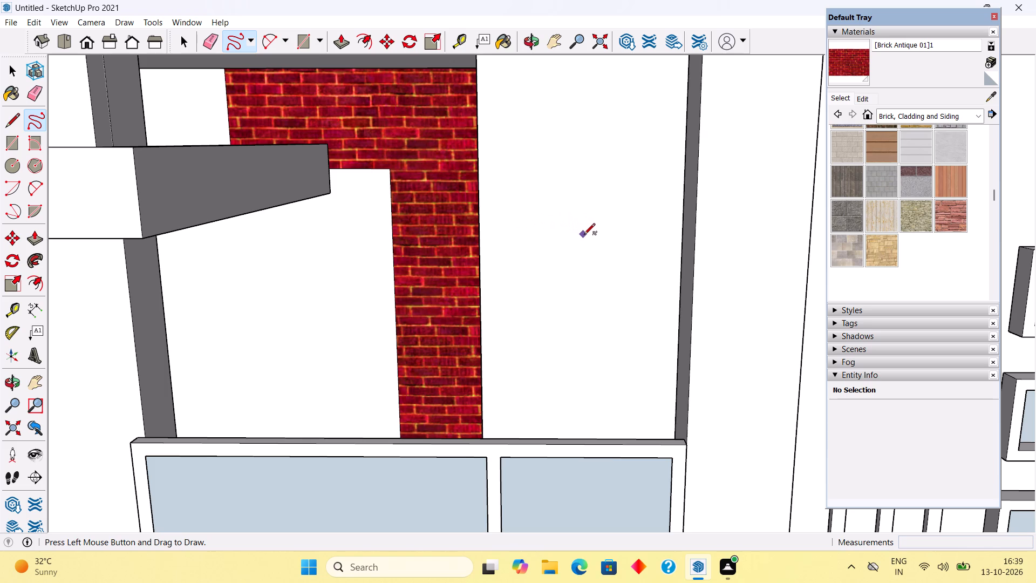
{"action": "left_click", "coordinate": [597, 245]}
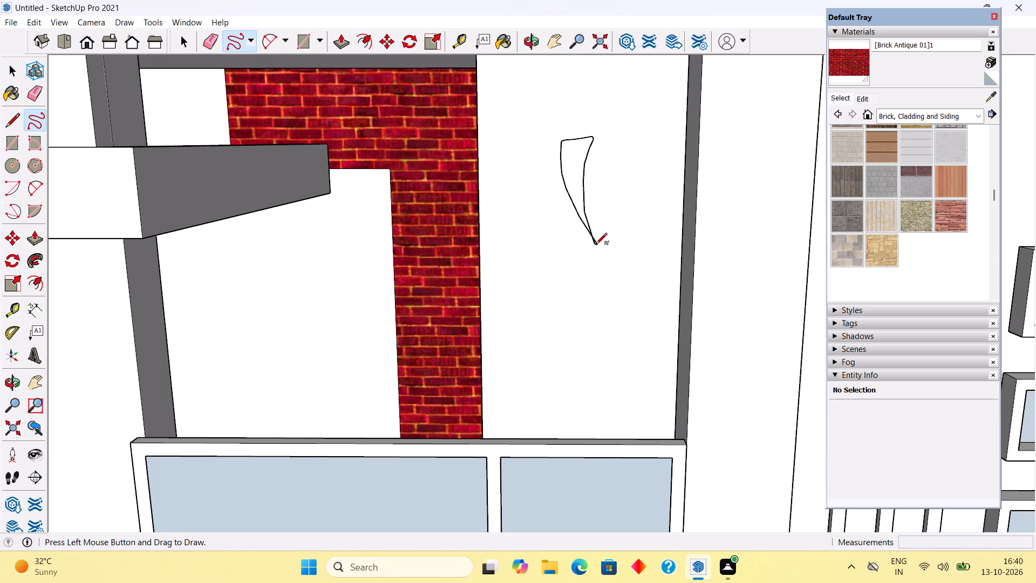
{"action": "key", "text": "space"}
{"action": "scroll", "coordinate": [592, 245], "scroll_direction": "up", "scroll_amount": 19}
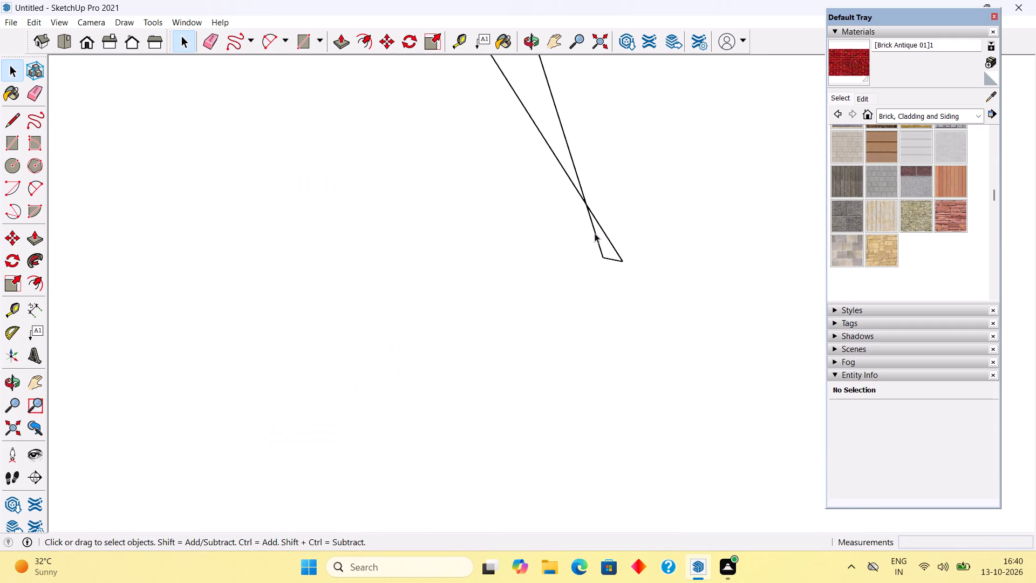
{"action": "left_click", "coordinate": [595, 233]}
{"action": "key", "text": "Delete"}
{"action": "left_click", "coordinate": [608, 232]}
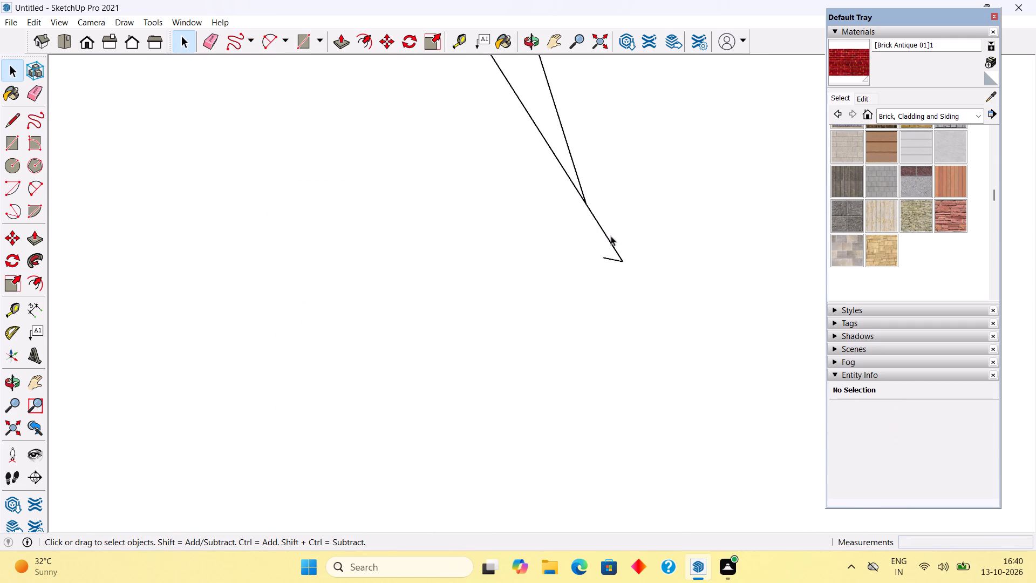
{"action": "left_click", "coordinate": [610, 241]}
{"action": "key", "text": "Delete"}
{"action": "scroll", "coordinate": [611, 263], "scroll_direction": "down", "scroll_amount": 12}
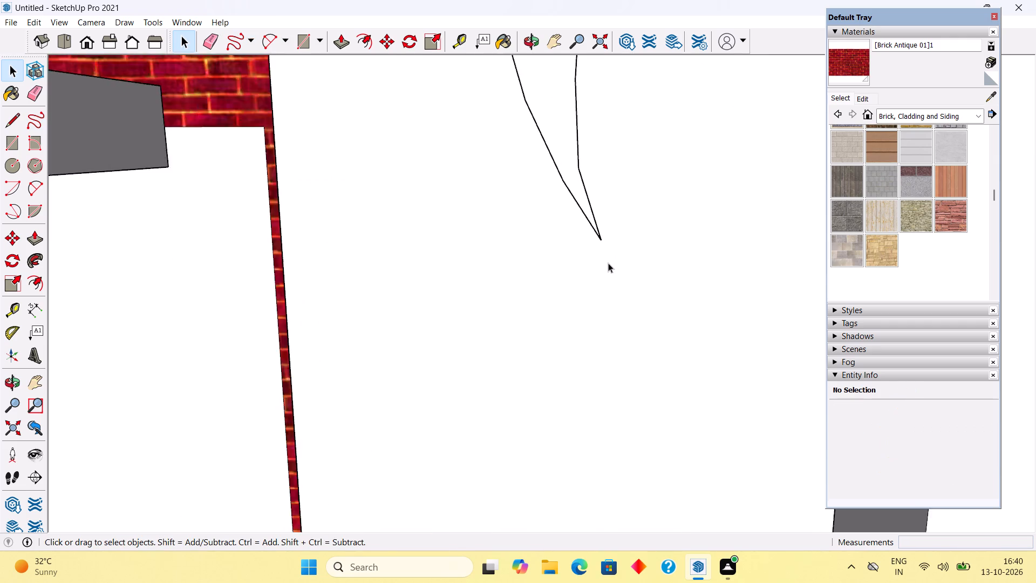
{"action": "scroll", "coordinate": [608, 263], "scroll_direction": "down", "scroll_amount": 3}
Push/Pull the tapering leaf face 1" out from the balcony's rear wall.
{"action": "left_click", "coordinate": [558, 144]}
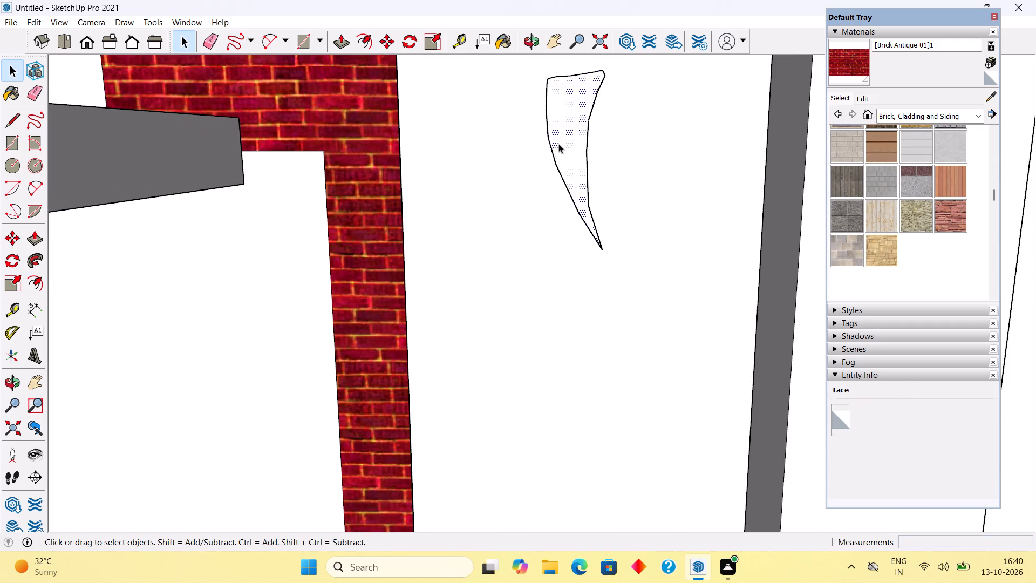
{"action": "key", "text": "p"}
{"action": "left_click", "coordinate": [558, 144]}
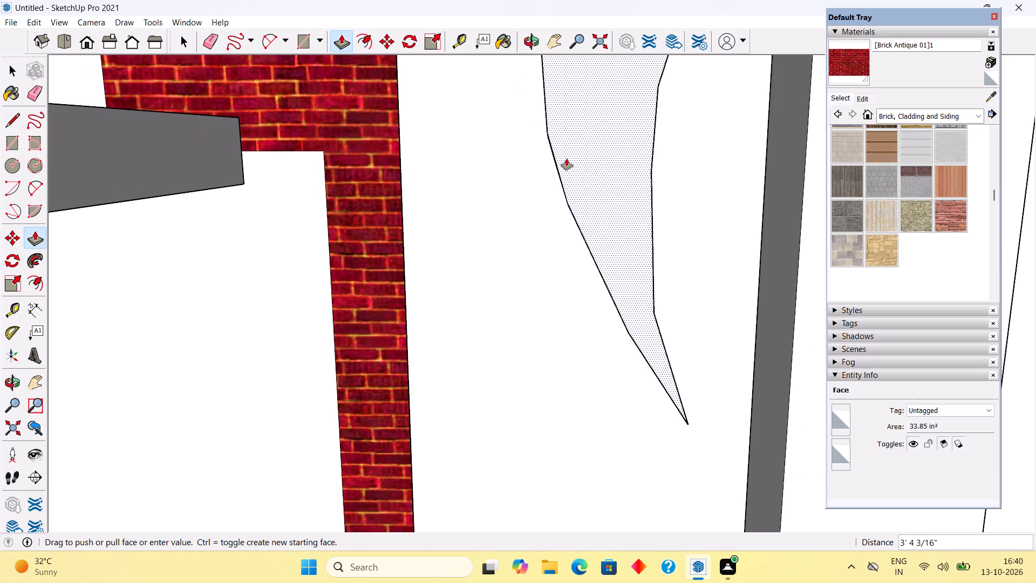
{"action": "type", "text": "1\""}
{"action": "key", "text": "Return"}
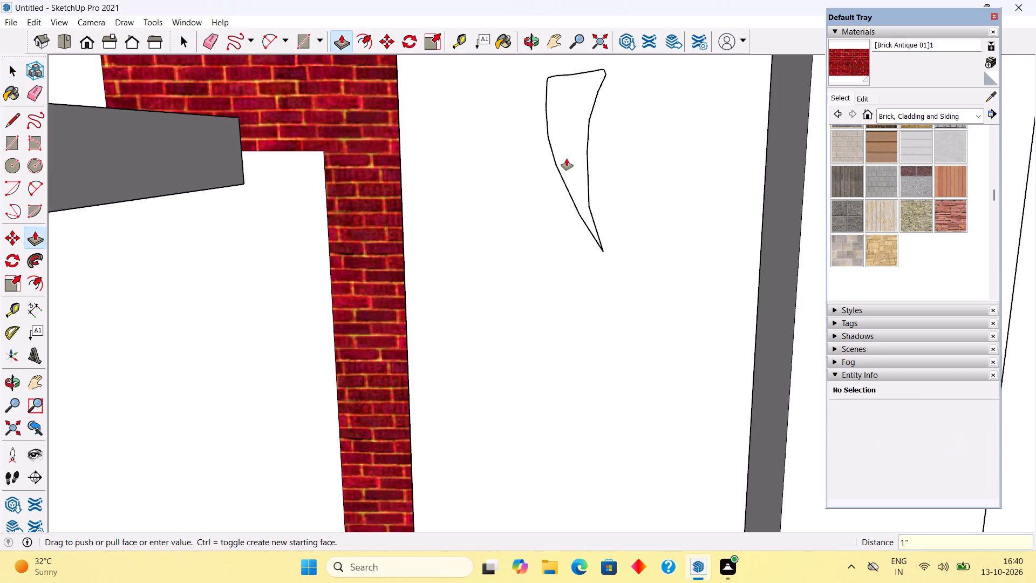
{"action": "key", "text": "b"}
{"action": "scroll", "coordinate": [567, 159], "scroll_direction": "down", "scroll_amount": 6}
{"action": "type", "text": "b"}
{"action": "key", "text": "space"}
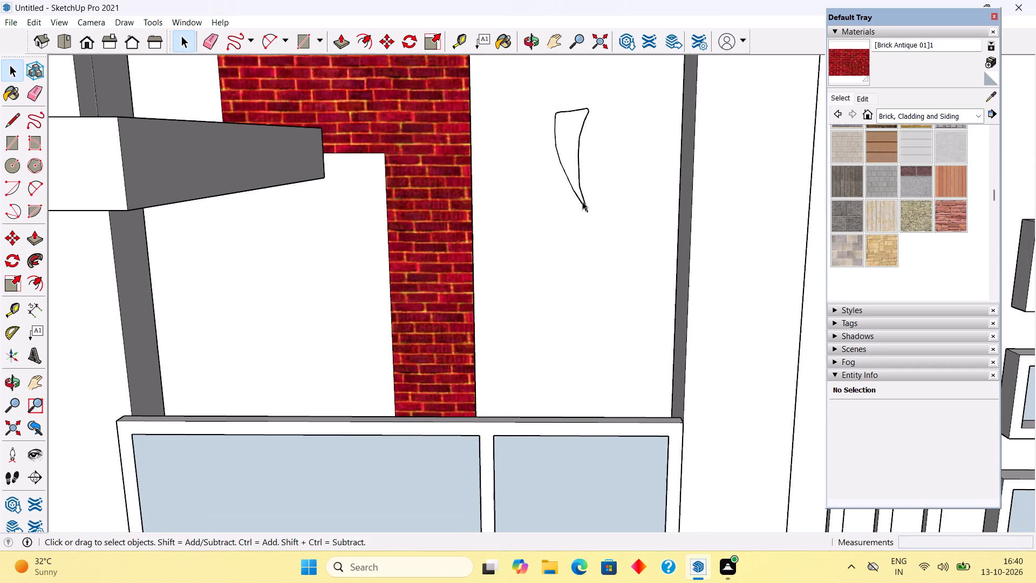
Sketch a freehand closed curved band sweeping beneath the leaf's tip and hooking back at its end away from the brick.
{"action": "middle_click_drag", "start_coordinate": [581, 130], "coordinate": [616, 228]}
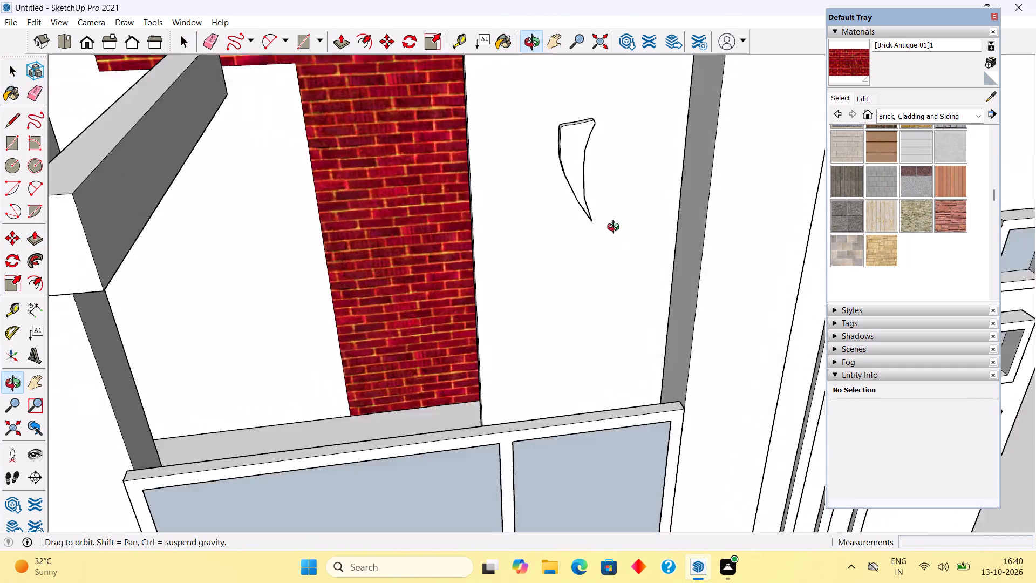
{"action": "middle_click_drag", "start_coordinate": [616, 228], "coordinate": [585, 205]}
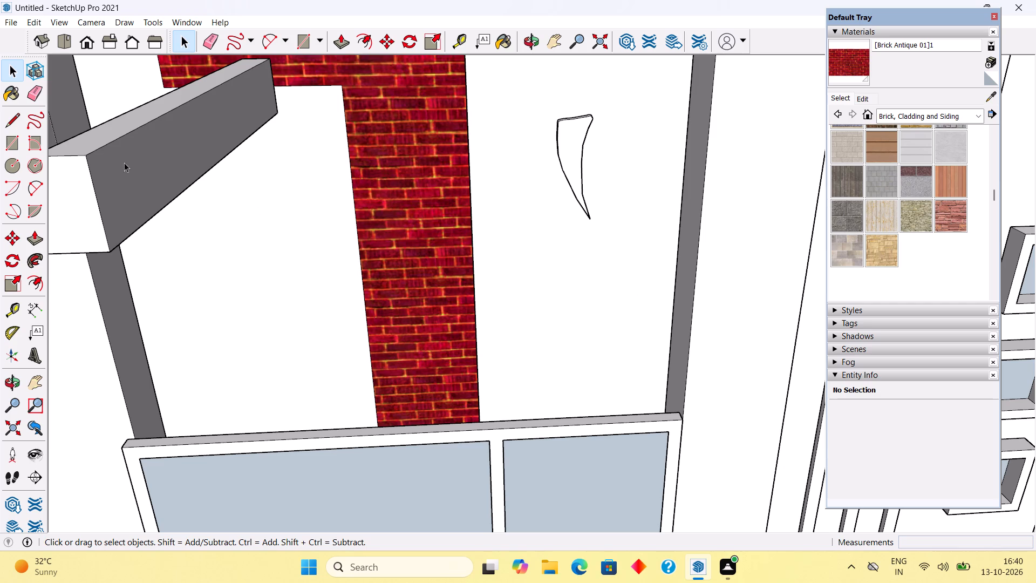
{"action": "left_click", "coordinate": [31, 117]}
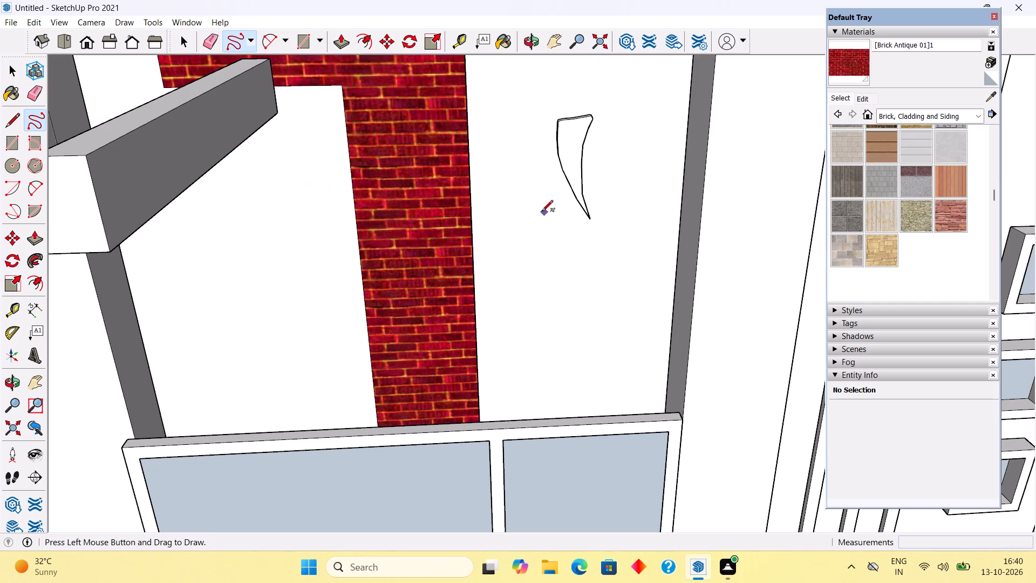
{"action": "left_click", "coordinate": [551, 181]}
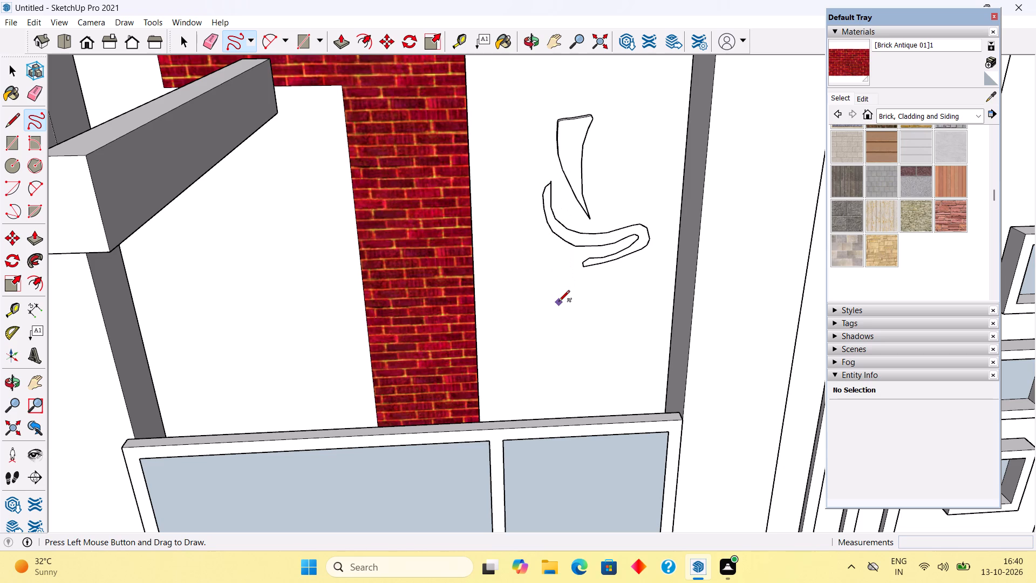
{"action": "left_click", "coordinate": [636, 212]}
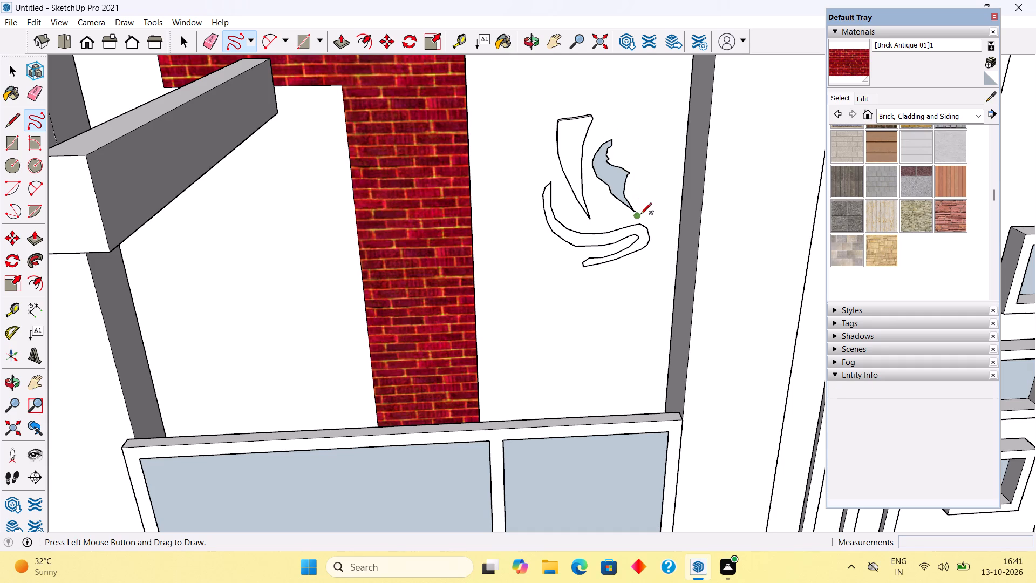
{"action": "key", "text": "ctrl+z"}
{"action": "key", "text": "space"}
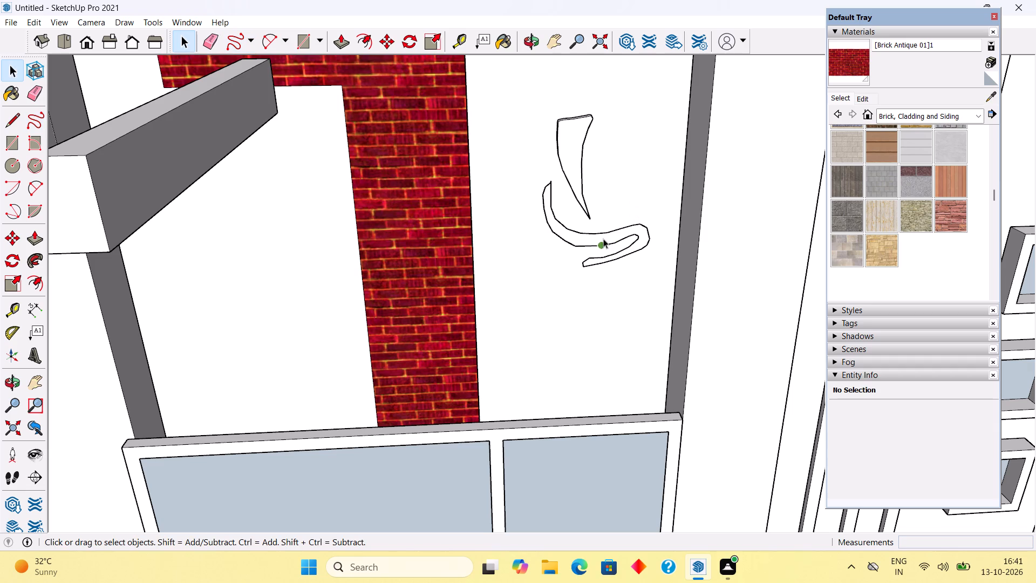
Push/Pull the curved band beneath the leaf 1" out from the wall.
{"action": "left_click", "coordinate": [603, 239]}
{"action": "key", "text": "p"}
{"action": "left_click", "coordinate": [603, 239]}
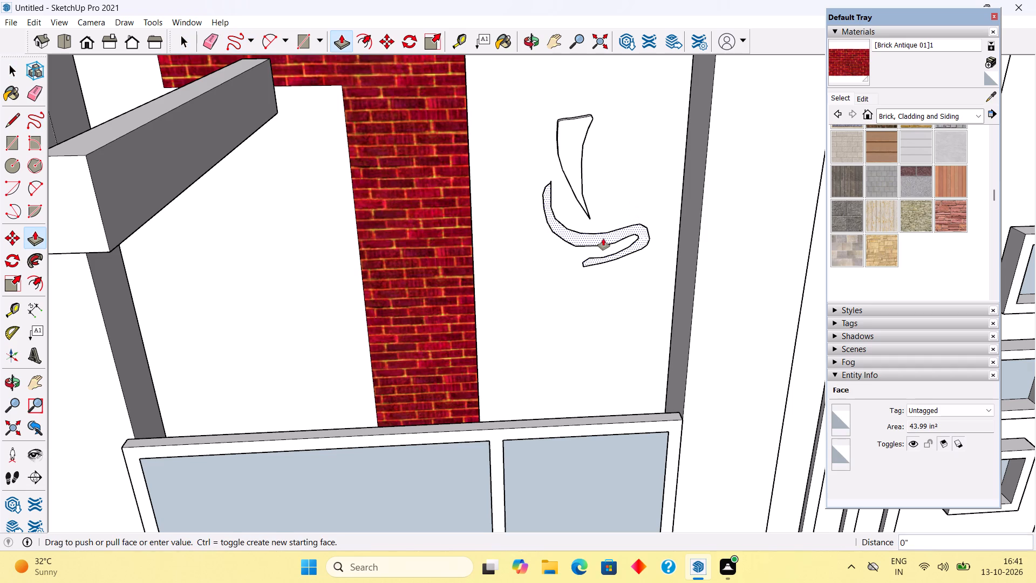
{"action": "type", "text": "1\""}
{"action": "key", "text": "Return"}
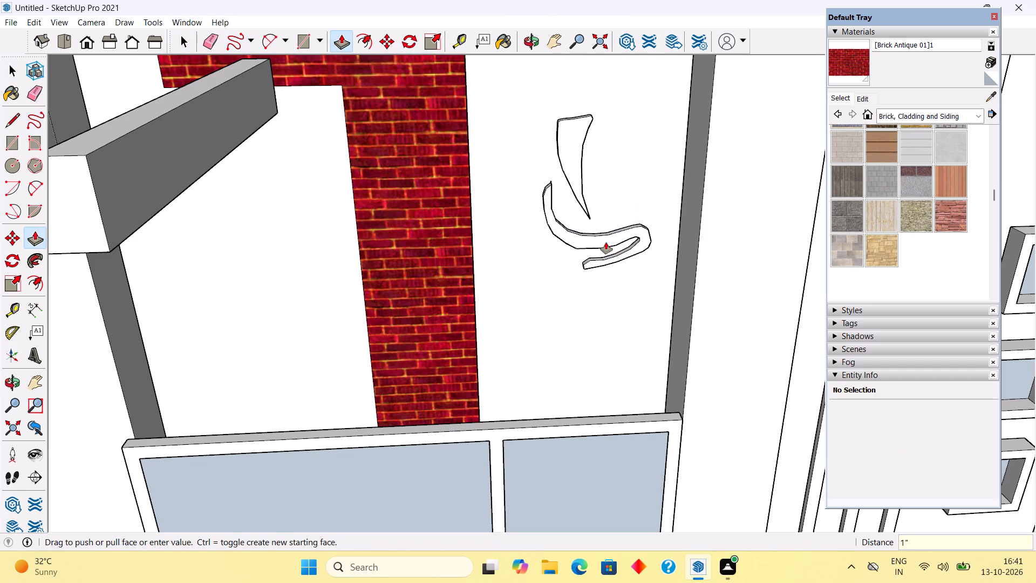
{"action": "key", "text": "space"}
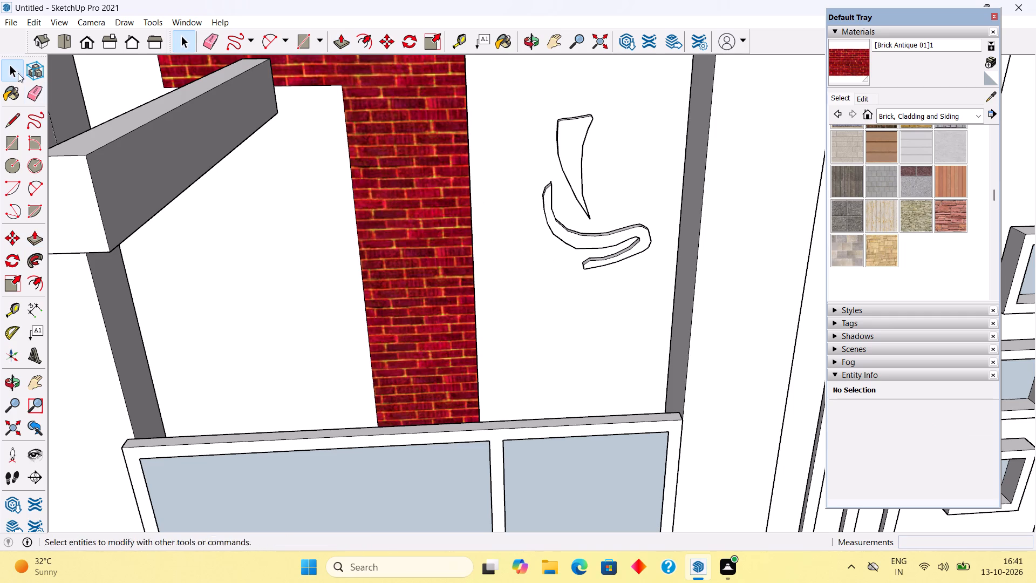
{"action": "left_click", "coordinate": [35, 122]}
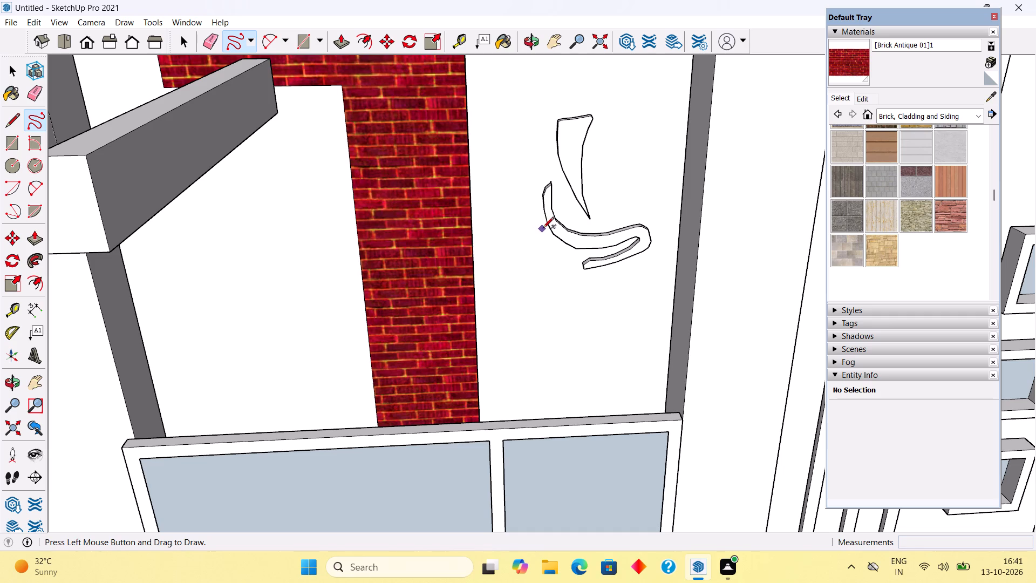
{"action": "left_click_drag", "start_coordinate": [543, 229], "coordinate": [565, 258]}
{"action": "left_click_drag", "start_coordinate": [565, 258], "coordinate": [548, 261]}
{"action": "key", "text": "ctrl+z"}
Sketch a smaller freehand hooked band between the raised curve and the brick accent, and delete the stray edge at its top.
{"action": "left_click_drag", "start_coordinate": [530, 227], "coordinate": [516, 243]}
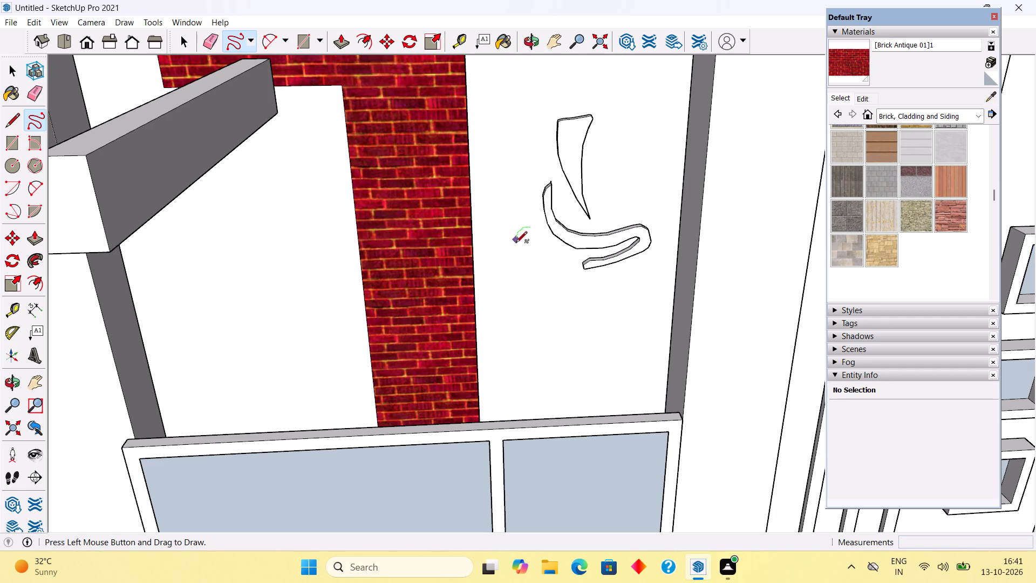
{"action": "left_click_drag", "start_coordinate": [516, 243], "coordinate": [539, 255]}
{"action": "left_click_drag", "start_coordinate": [539, 255], "coordinate": [539, 226]}
{"action": "left_click_drag", "start_coordinate": [539, 226], "coordinate": [526, 229]}
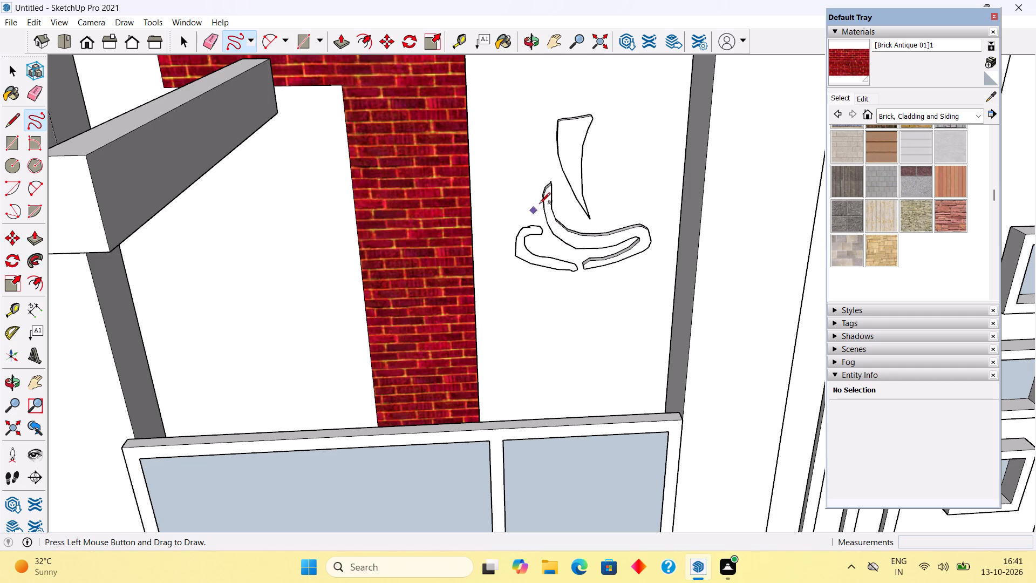
{"action": "key", "text": "space"}
{"action": "scroll", "coordinate": [529, 235], "scroll_direction": "up", "scroll_amount": 12}
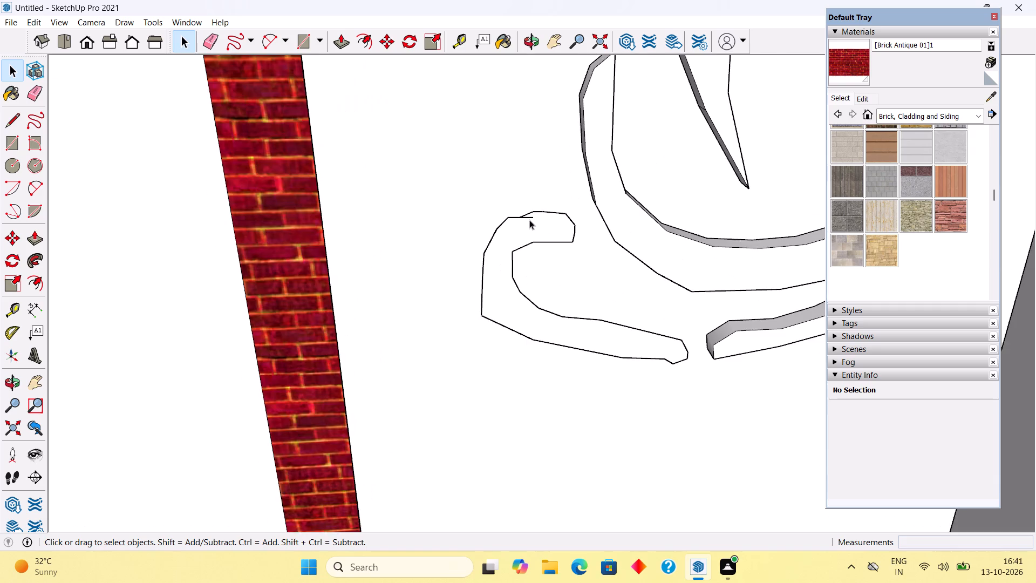
{"action": "scroll", "coordinate": [529, 220], "scroll_direction": "up", "scroll_amount": 7}
{"action": "left_click", "coordinate": [530, 218]}
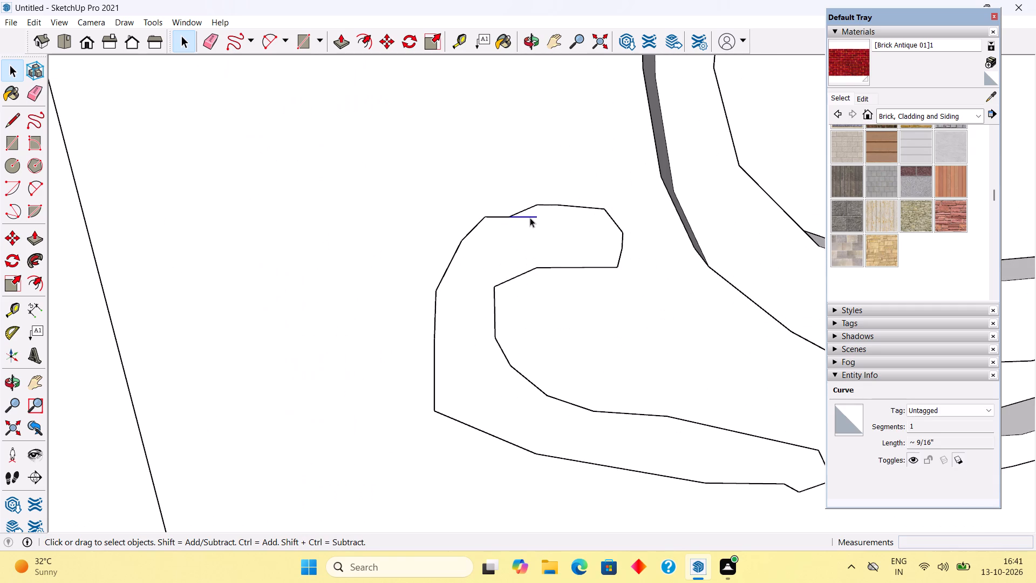
{"action": "key", "text": "Delete"}
Push/Pull the smaller hooked band out from the wall, level with the raised curve beside it.
{"action": "key", "text": "p"}
{"action": "left_click", "coordinate": [532, 222]}
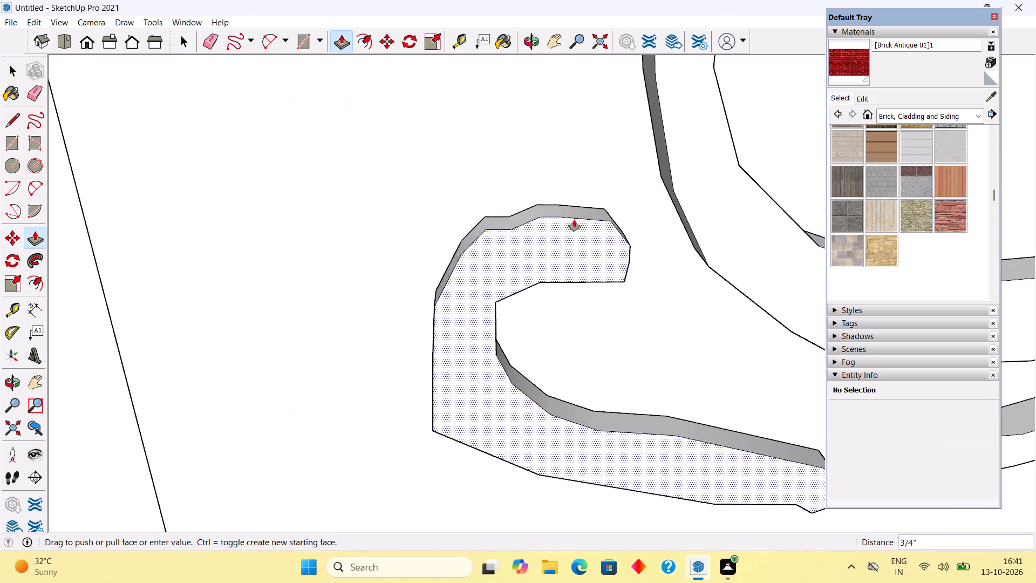
{"action": "left_click", "coordinate": [699, 175]}
{"action": "key", "text": "space"}
Examine the raised wall motif on the balcony and its place within the whole house model.
{"action": "scroll", "coordinate": [644, 214], "scroll_direction": "down", "scroll_amount": 11}
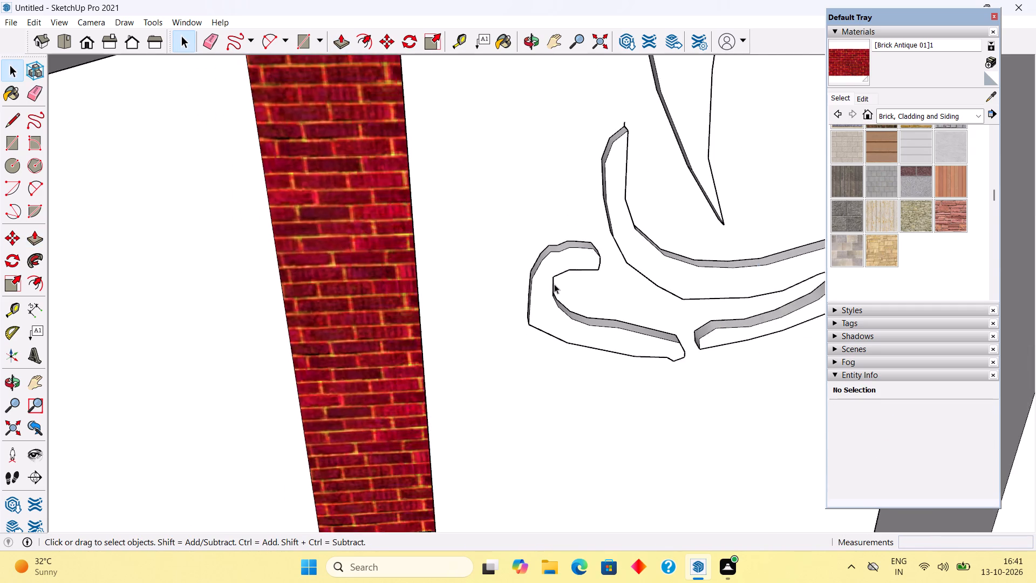
{"action": "scroll", "coordinate": [554, 284], "scroll_direction": "down", "scroll_amount": 5}
{"action": "middle_click_drag", "start_coordinate": [596, 235], "coordinate": [665, 260]}
{"action": "scroll", "coordinate": [665, 260], "scroll_direction": "down", "scroll_amount": 5}
{"action": "middle_click_drag", "start_coordinate": [648, 273], "coordinate": [906, 433]}
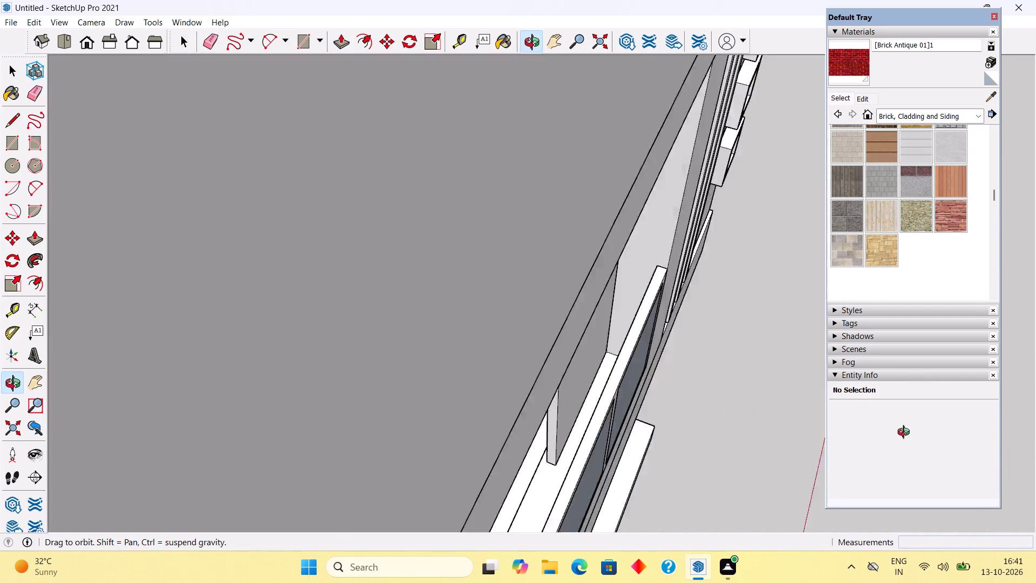
{"action": "middle_click_drag", "start_coordinate": [906, 433], "coordinate": [1035, 511]}
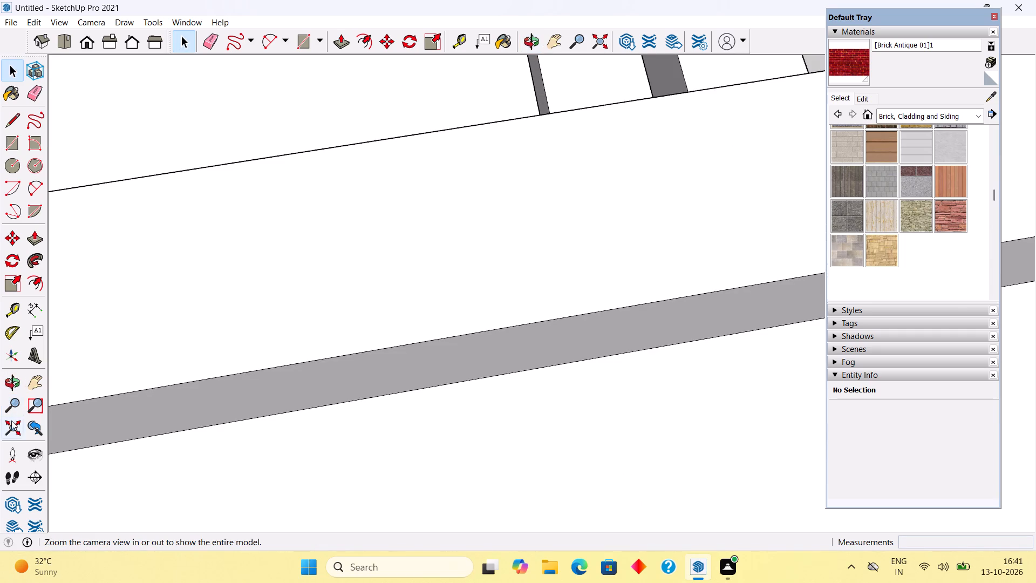
{"action": "left_click", "coordinate": [13, 424]}
{"action": "middle_click_drag", "start_coordinate": [651, 385], "coordinate": [267, 228]}
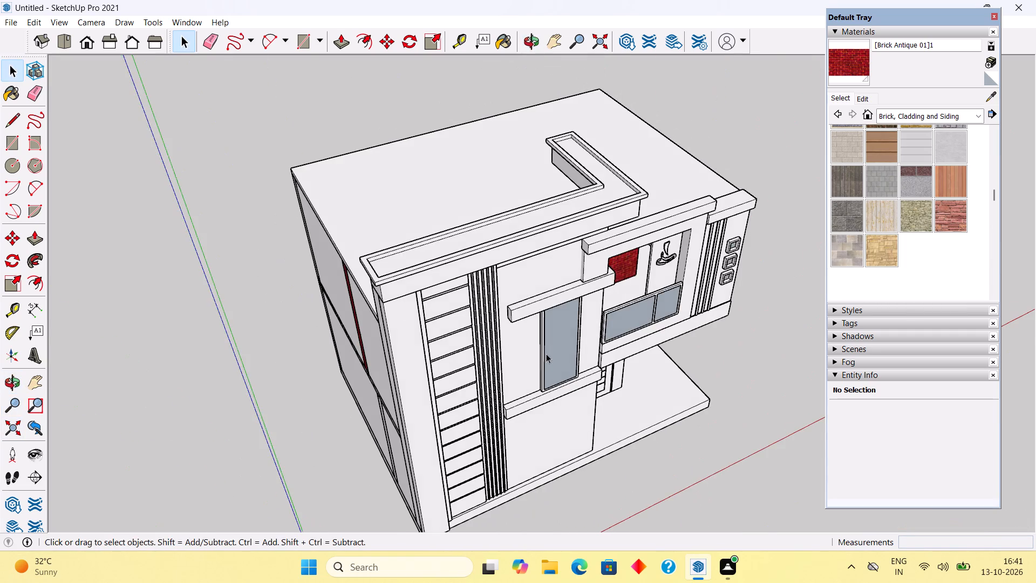
Sketch a freehand hooked band with a rounded tip on the balcony's rear wall, beside the leaf on the side away from the brick.
{"action": "middle_click_drag", "start_coordinate": [546, 354], "coordinate": [335, 183]}
{"action": "scroll", "coordinate": [621, 275], "scroll_direction": "up", "scroll_amount": 5}
{"action": "scroll", "coordinate": [744, 171], "scroll_direction": "up", "scroll_amount": 5}
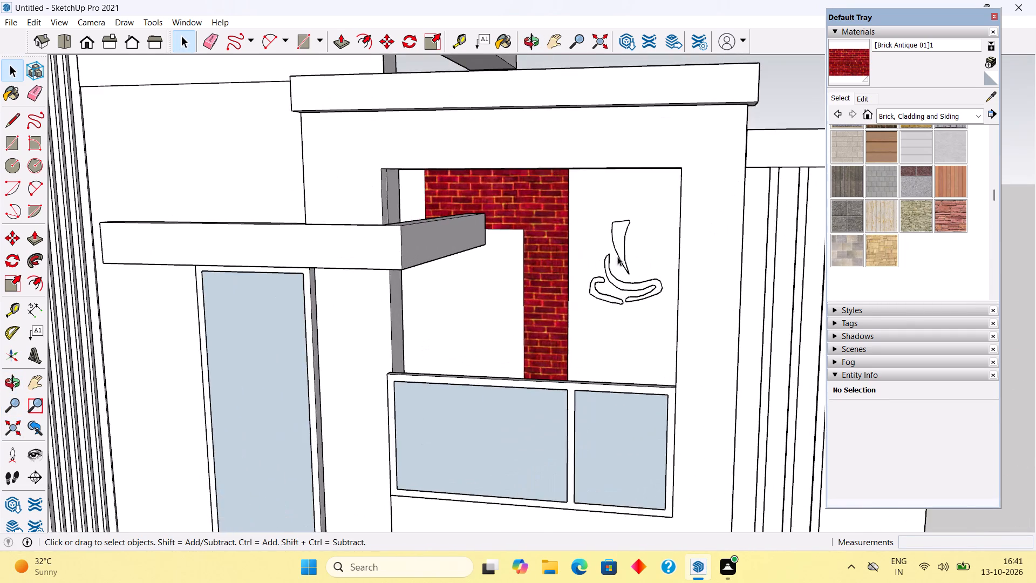
{"action": "scroll", "coordinate": [605, 281], "scroll_direction": "up", "scroll_amount": 5}
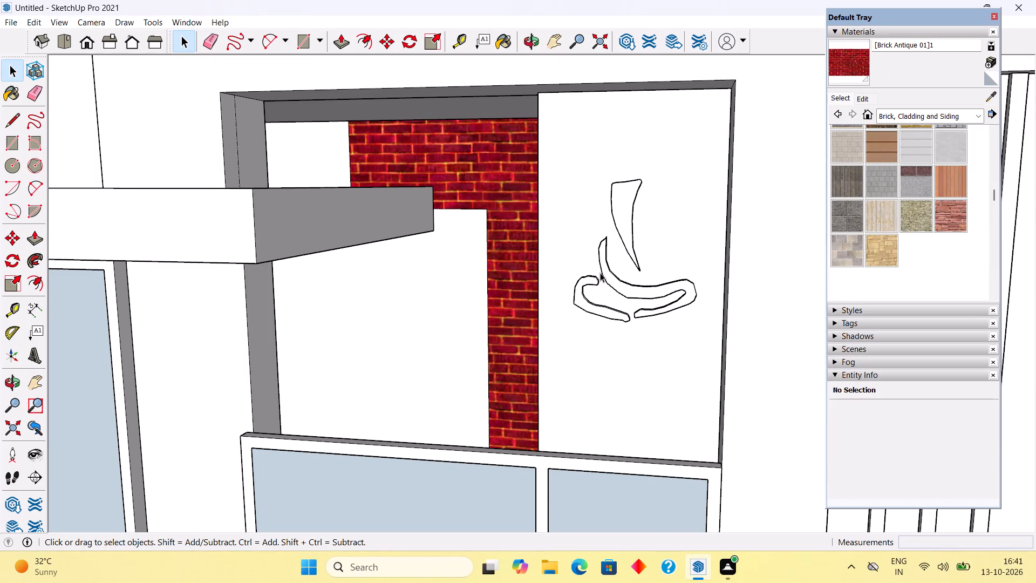
{"action": "scroll", "coordinate": [600, 273], "scroll_direction": "up", "scroll_amount": 4}
{"action": "middle_click_drag", "start_coordinate": [628, 262], "coordinate": [705, 245]}
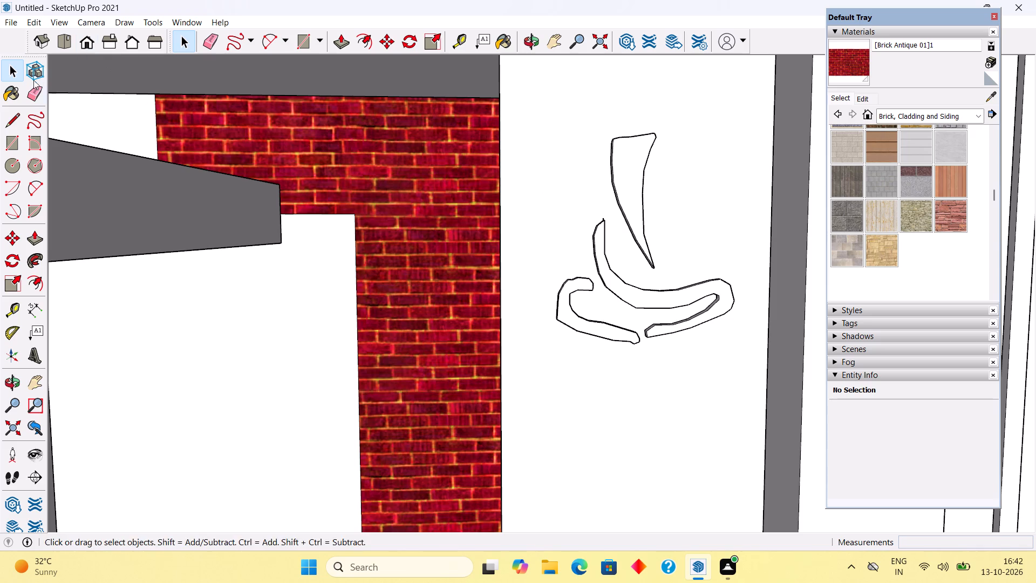
{"action": "left_click", "coordinate": [37, 115]}
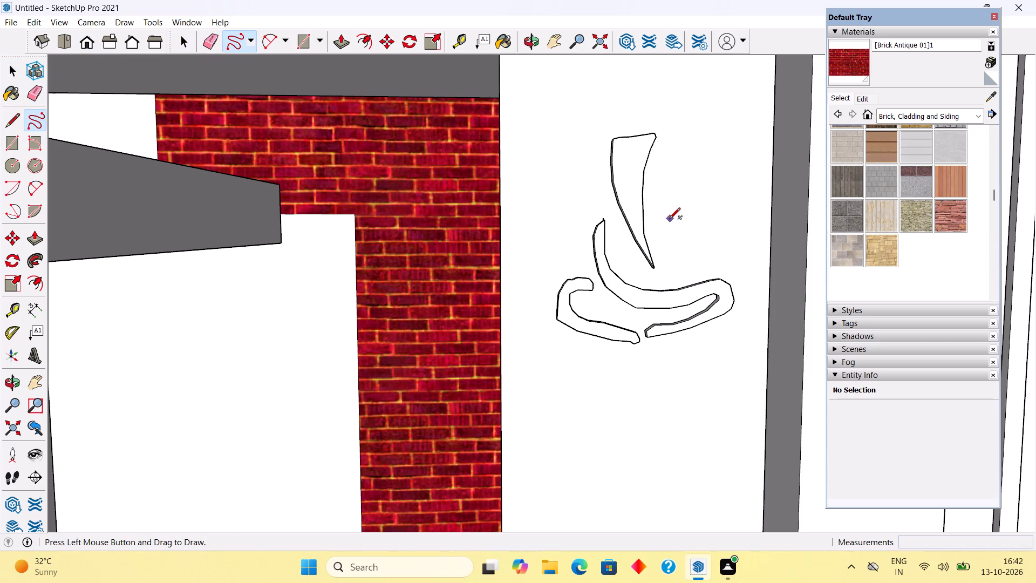
{"action": "left_click", "coordinate": [694, 268]}
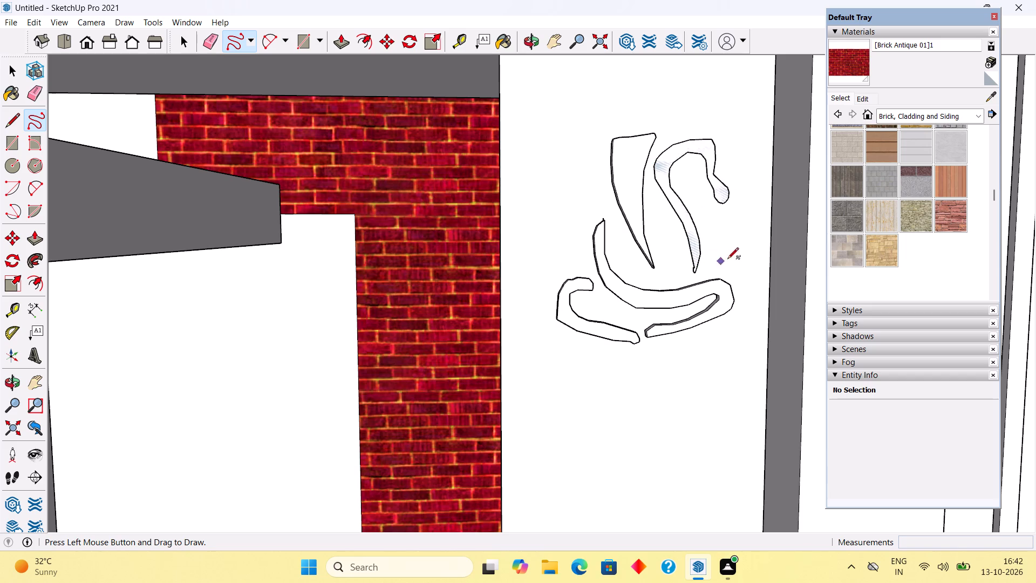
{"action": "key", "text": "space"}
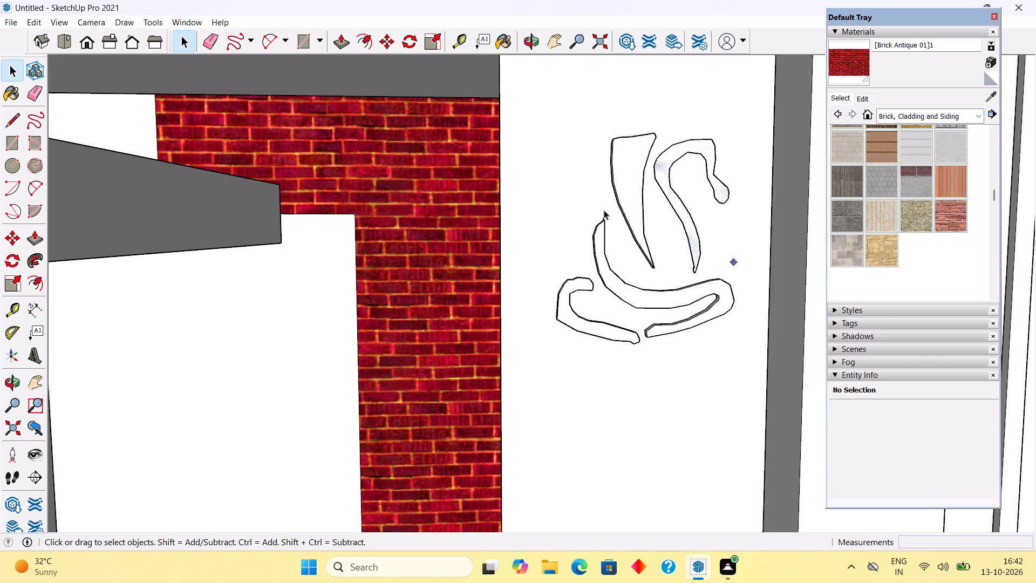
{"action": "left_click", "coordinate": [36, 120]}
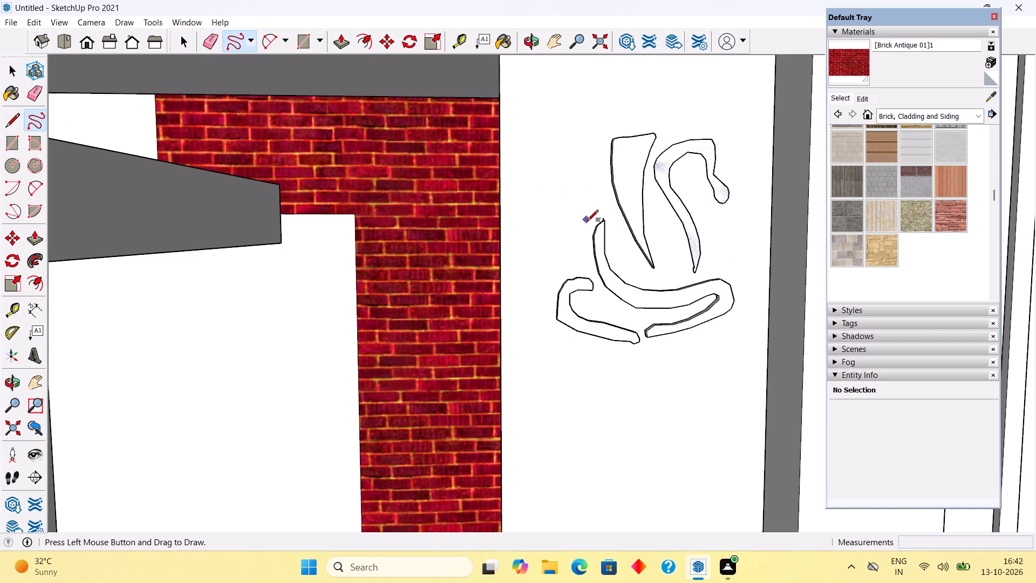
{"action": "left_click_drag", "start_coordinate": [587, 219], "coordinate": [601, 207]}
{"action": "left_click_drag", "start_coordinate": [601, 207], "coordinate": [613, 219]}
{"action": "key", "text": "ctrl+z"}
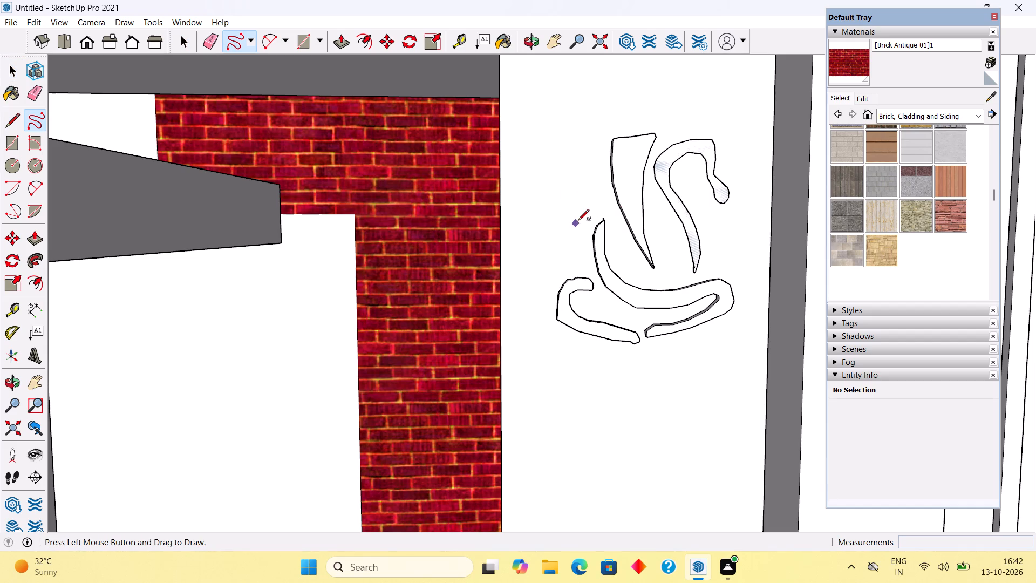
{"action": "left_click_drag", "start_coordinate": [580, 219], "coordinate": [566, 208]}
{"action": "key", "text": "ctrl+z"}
Sketch a freehand arched loop band between the leaf and the brick accent, with its open end just above the raised curve's tip.
{"action": "left_click", "coordinate": [583, 225]}
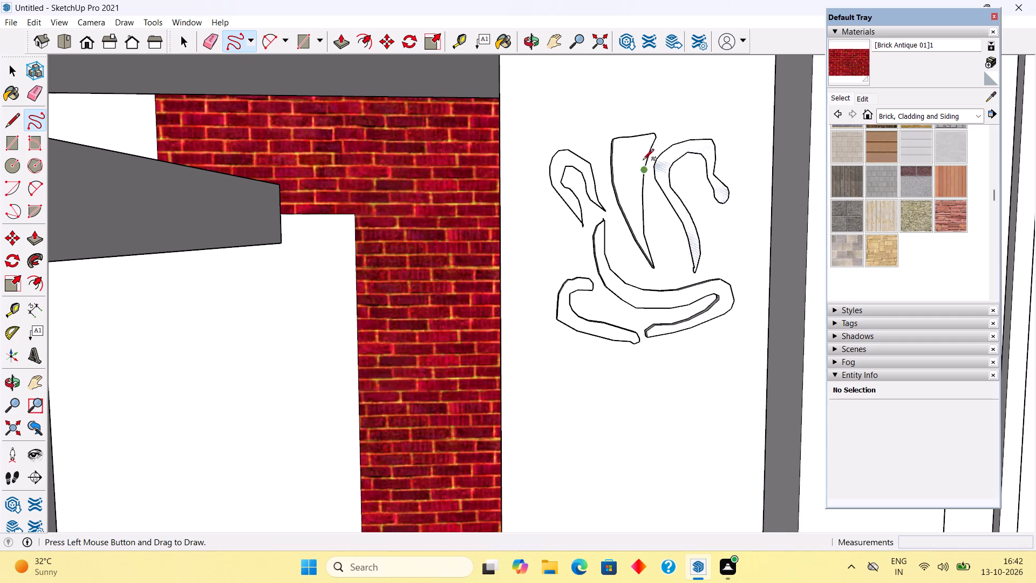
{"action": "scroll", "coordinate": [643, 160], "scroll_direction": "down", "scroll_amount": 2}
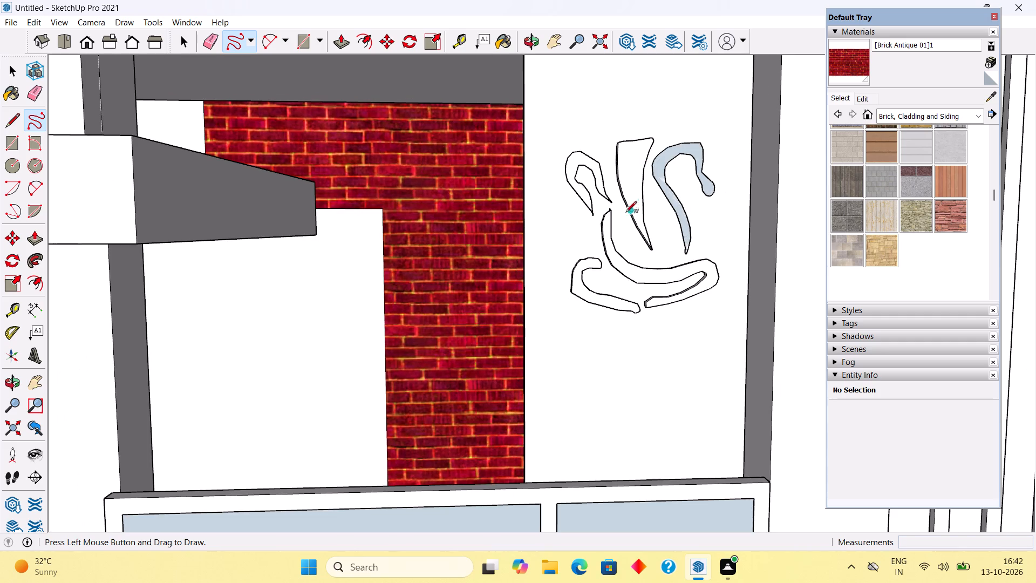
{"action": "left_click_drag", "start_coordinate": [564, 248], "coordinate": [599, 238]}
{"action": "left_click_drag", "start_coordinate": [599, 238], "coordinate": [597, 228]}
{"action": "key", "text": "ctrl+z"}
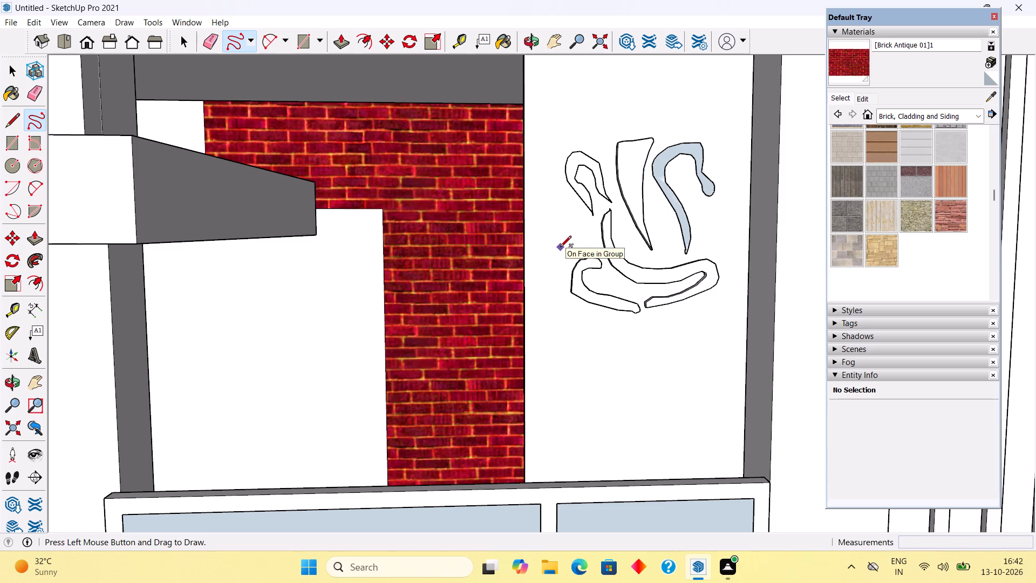
Sketch a small freehand C-shaped band below the arched loop, between the raised curve and the brick accent.
{"action": "left_click", "coordinate": [588, 223]}
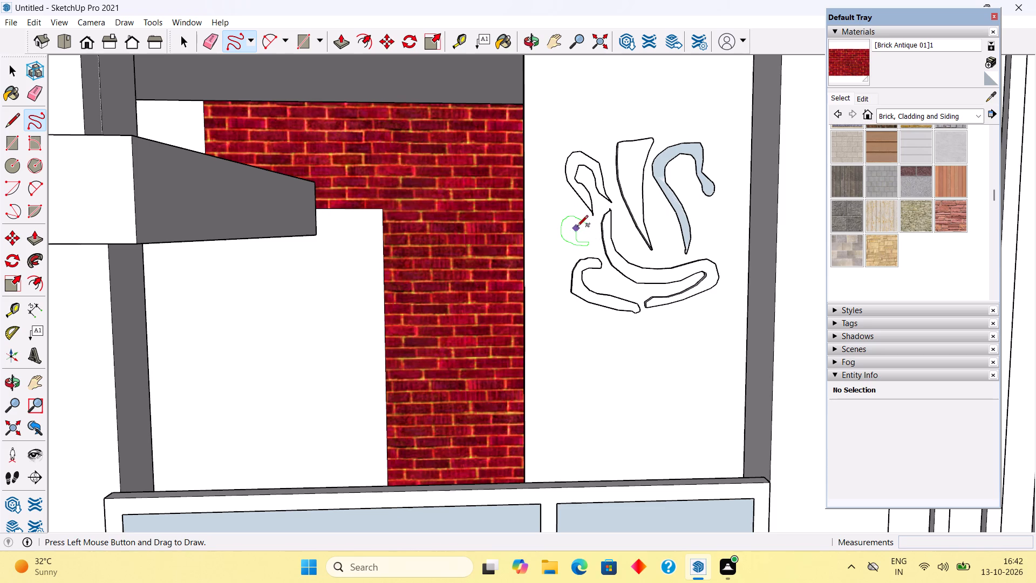
Sketch a small freehand crescent with a tiny round dot above it, beside the lower end of the hooked band next to the leaf.
{"action": "left_click", "coordinate": [701, 232]}
{"action": "scroll", "coordinate": [716, 226], "scroll_direction": "up", "scroll_amount": 13}
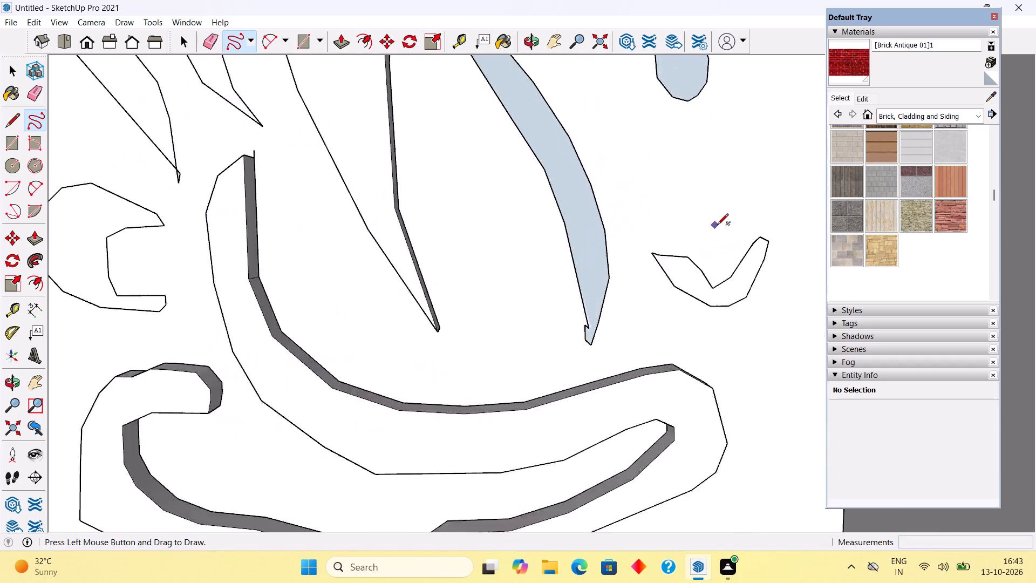
{"action": "scroll", "coordinate": [717, 226], "scroll_direction": "up", "scroll_amount": 7}
{"action": "left_click", "coordinate": [717, 225]}
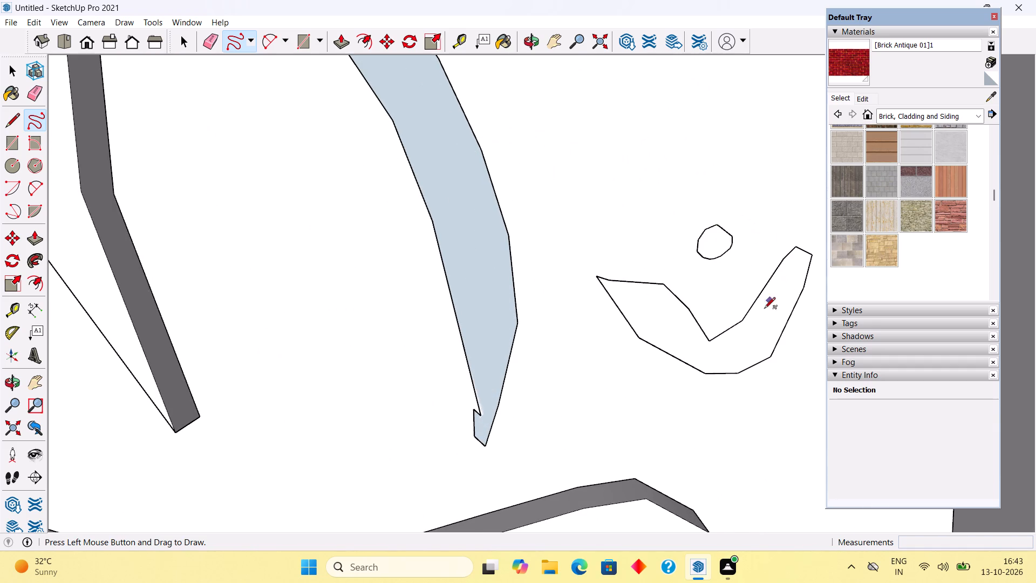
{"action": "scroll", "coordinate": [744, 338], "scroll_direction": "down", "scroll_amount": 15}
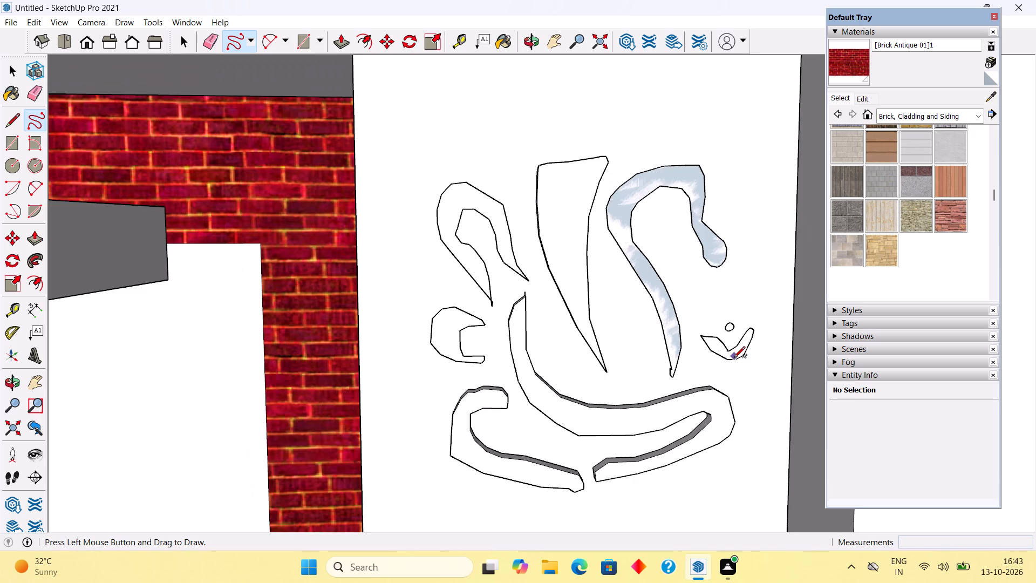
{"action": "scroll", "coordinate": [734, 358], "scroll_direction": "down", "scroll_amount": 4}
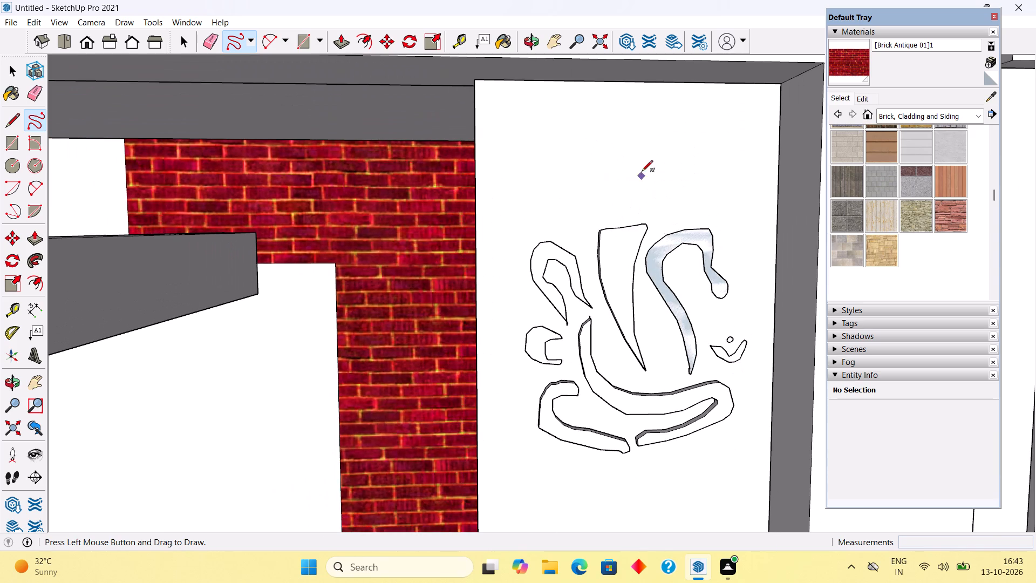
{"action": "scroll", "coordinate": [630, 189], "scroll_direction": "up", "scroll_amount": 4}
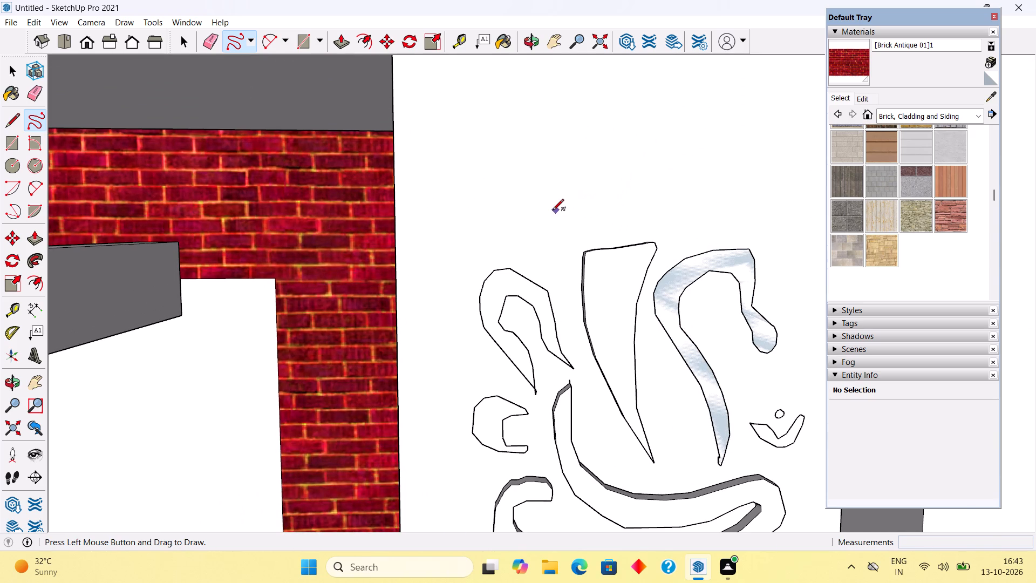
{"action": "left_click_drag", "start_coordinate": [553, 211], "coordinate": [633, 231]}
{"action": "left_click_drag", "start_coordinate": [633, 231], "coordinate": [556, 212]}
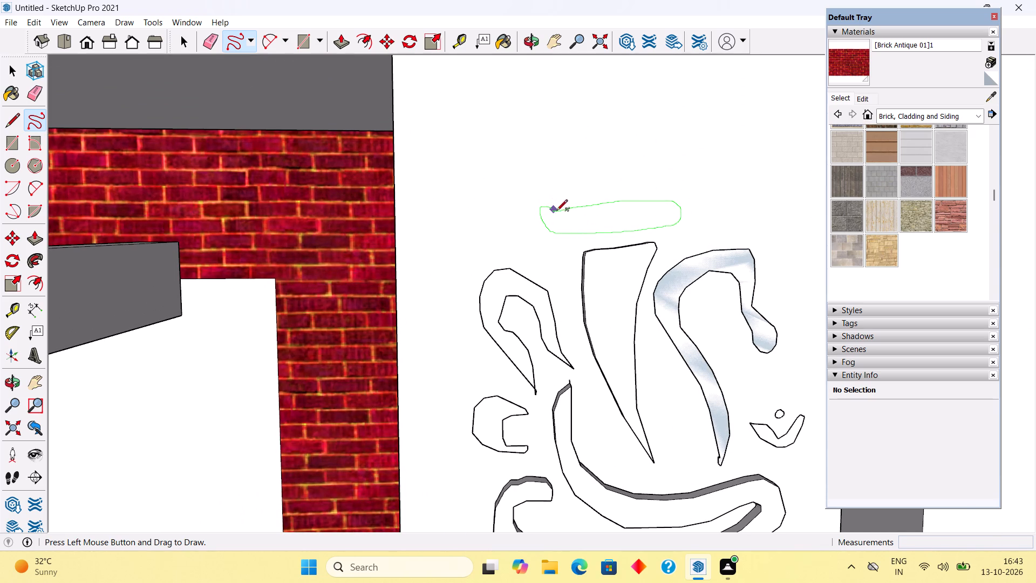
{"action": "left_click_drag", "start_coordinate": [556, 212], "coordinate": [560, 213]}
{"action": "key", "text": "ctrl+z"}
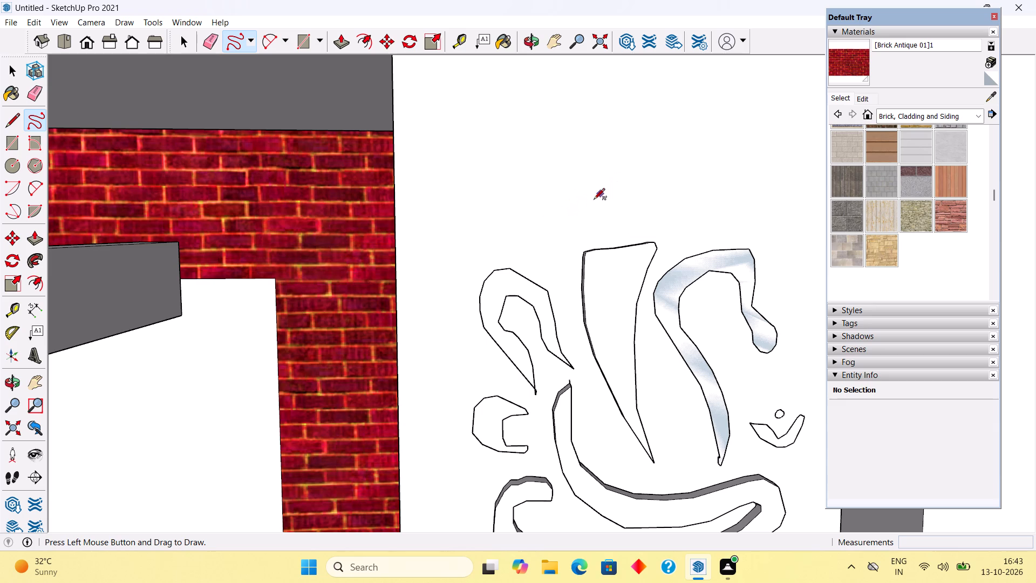
Sketch a long, slightly tilted freehand bar with rounded ends just above the leaf.
{"action": "left_click_drag", "start_coordinate": [570, 214], "coordinate": [612, 235]}
{"action": "left_click_drag", "start_coordinate": [612, 235], "coordinate": [576, 215]}
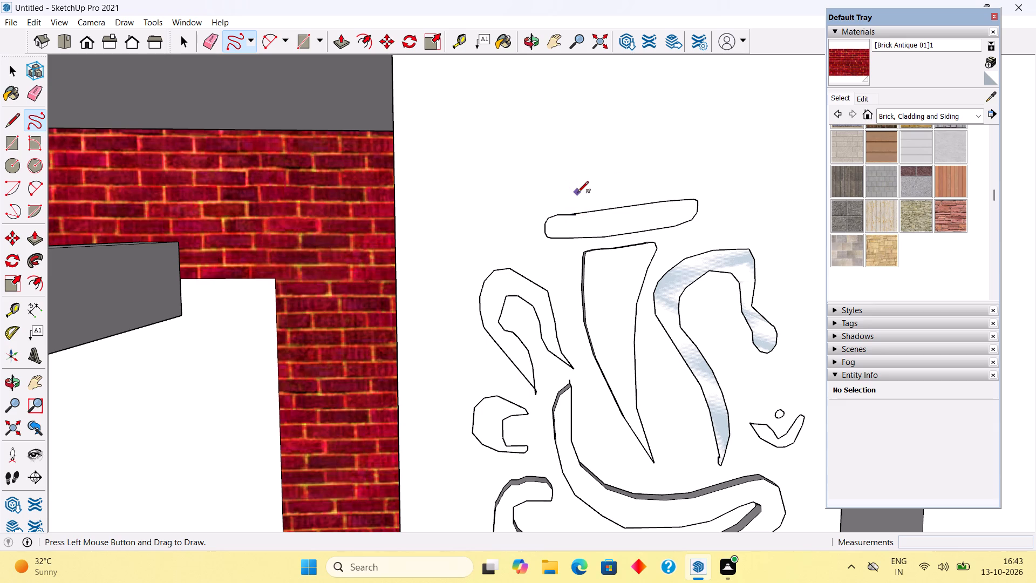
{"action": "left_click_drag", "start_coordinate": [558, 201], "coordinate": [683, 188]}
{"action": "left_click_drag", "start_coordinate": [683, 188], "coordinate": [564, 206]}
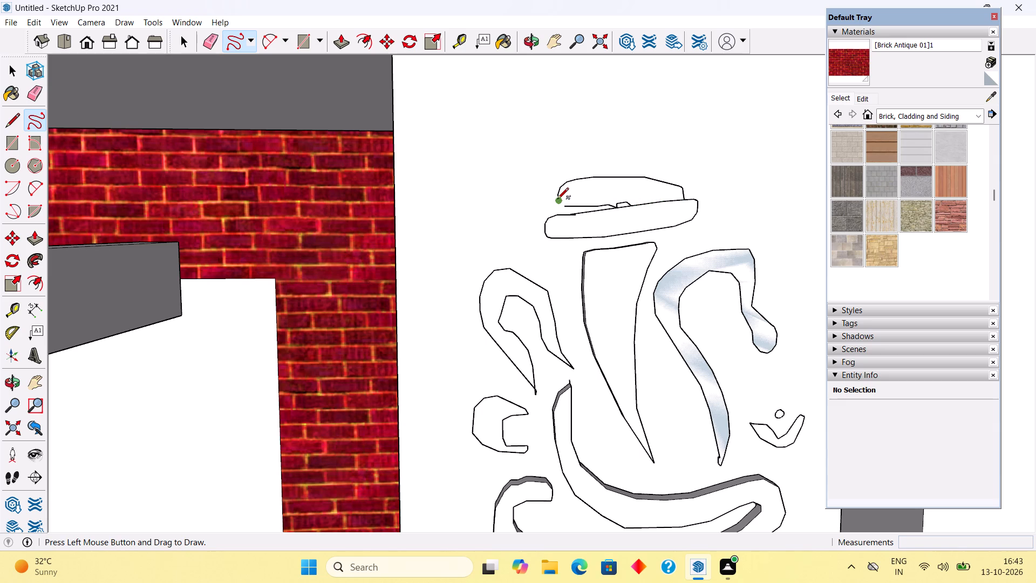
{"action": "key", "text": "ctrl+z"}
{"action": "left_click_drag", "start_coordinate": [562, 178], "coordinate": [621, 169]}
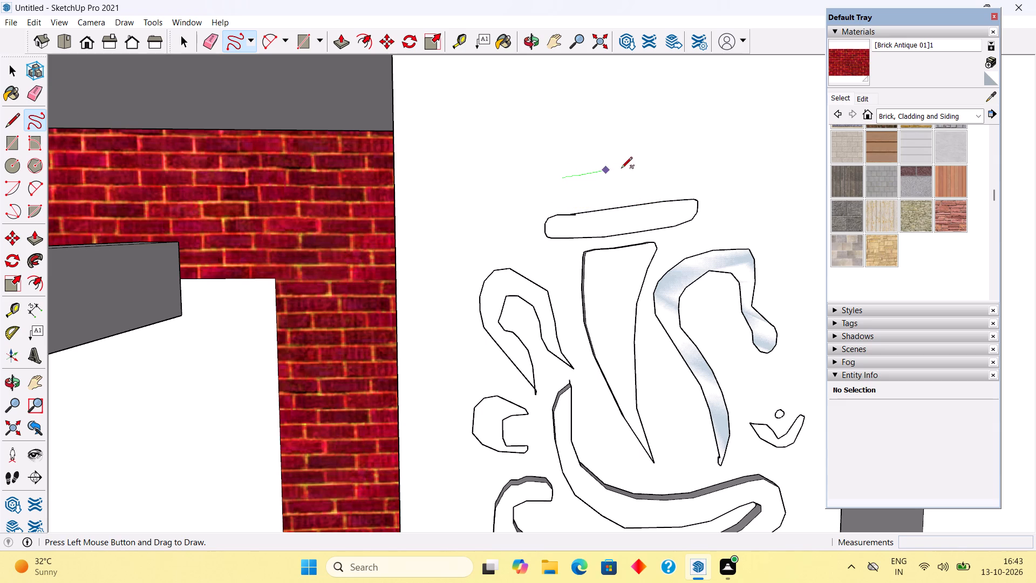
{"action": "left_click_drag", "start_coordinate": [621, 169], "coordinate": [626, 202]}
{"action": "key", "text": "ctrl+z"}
Sketch a shorter freehand bar with rounded corners directly above the long bar over the leaf.
{"action": "left_click_drag", "start_coordinate": [575, 180], "coordinate": [654, 168]}
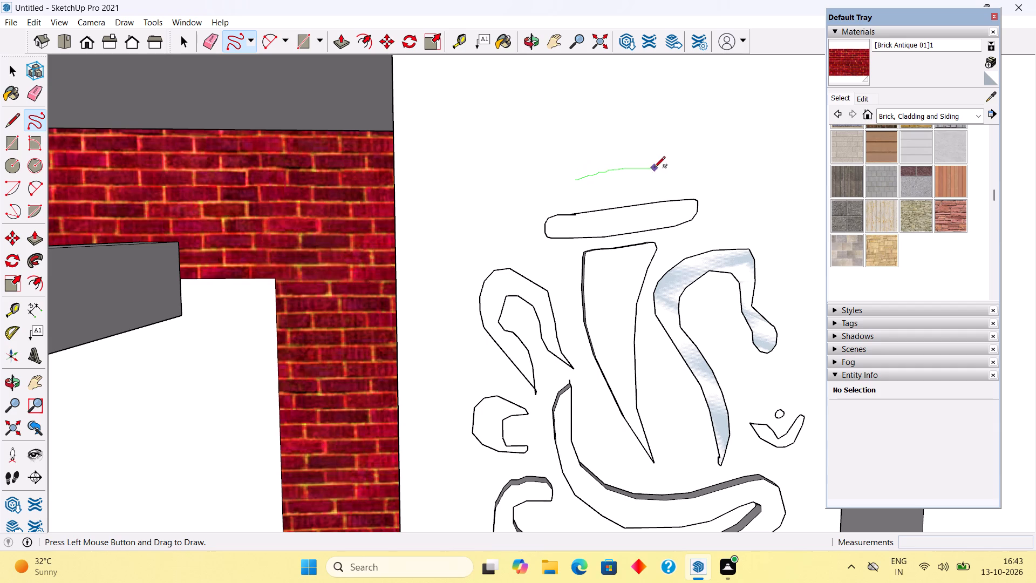
{"action": "left_click_drag", "start_coordinate": [654, 168], "coordinate": [592, 203]}
{"action": "left_click_drag", "start_coordinate": [592, 203], "coordinate": [585, 180]}
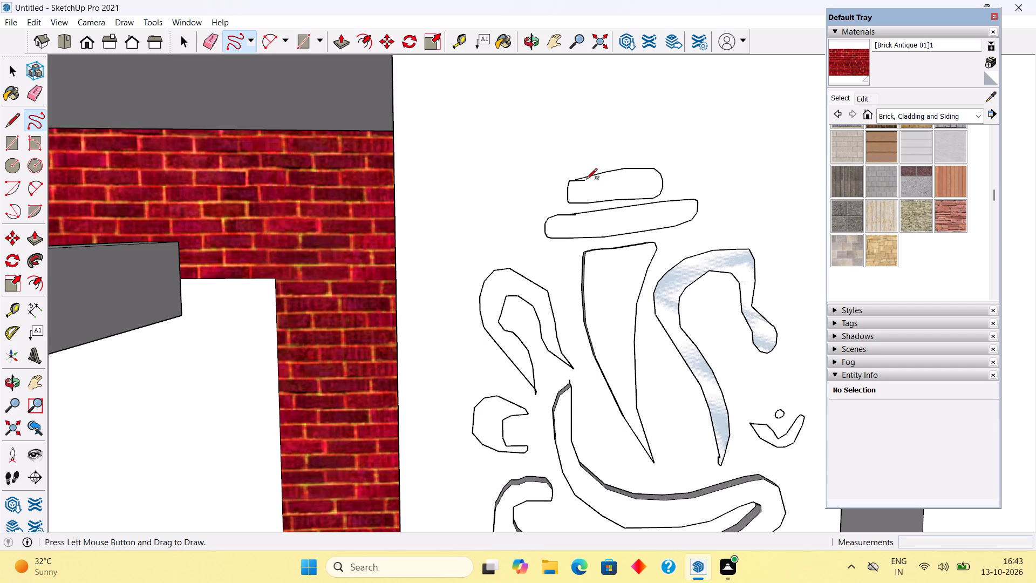
Close the gap in the shorter bar's outline with a short freehand stroke and delete the overhanging edge end.
{"action": "scroll", "coordinate": [601, 162], "scroll_direction": "up", "scroll_amount": 10}
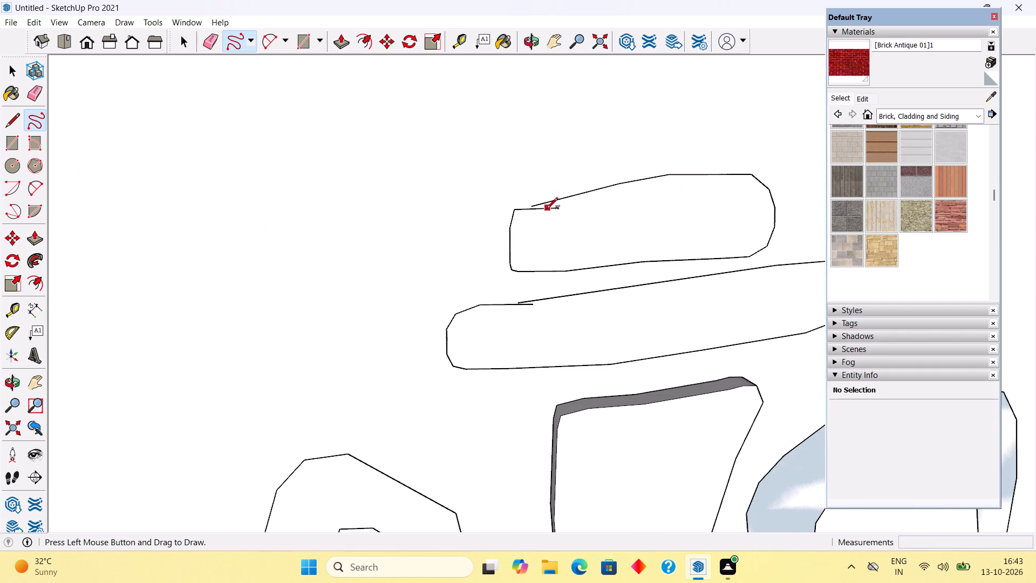
{"action": "scroll", "coordinate": [536, 207], "scroll_direction": "up", "scroll_amount": 4}
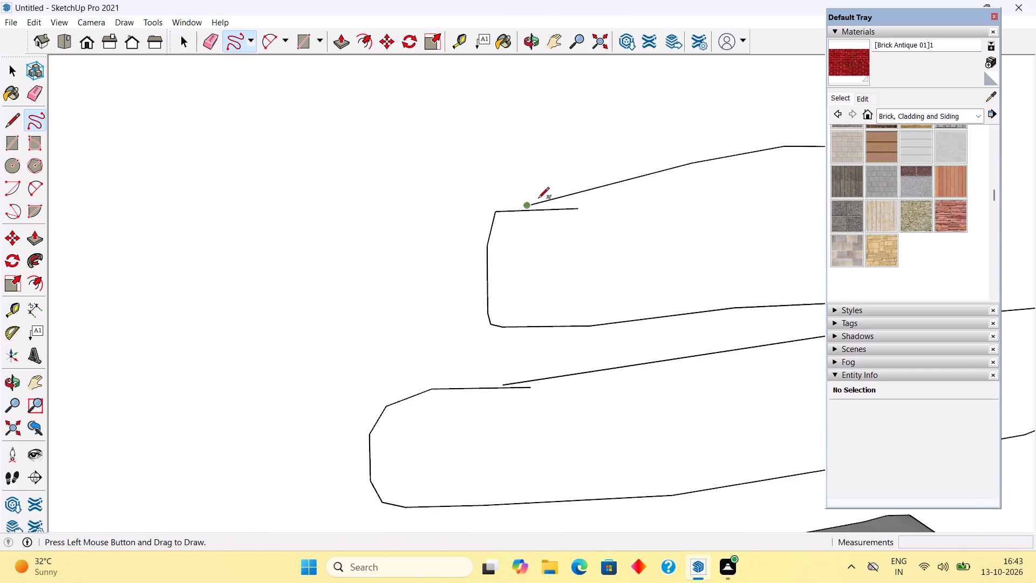
{"action": "scroll", "coordinate": [538, 199], "scroll_direction": "up", "scroll_amount": 14}
{"action": "left_click", "coordinate": [398, 242]}
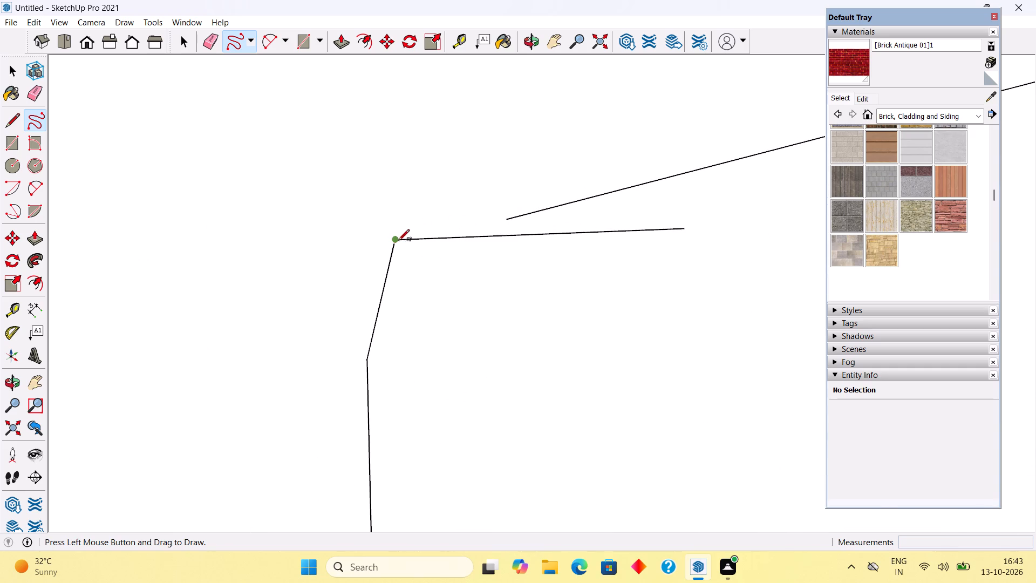
{"action": "left_click_drag", "start_coordinate": [510, 221], "coordinate": [502, 221]}
{"action": "left_click_drag", "start_coordinate": [502, 221], "coordinate": [428, 235]}
{"action": "key", "text": "space"}
{"action": "left_click", "coordinate": [589, 233]}
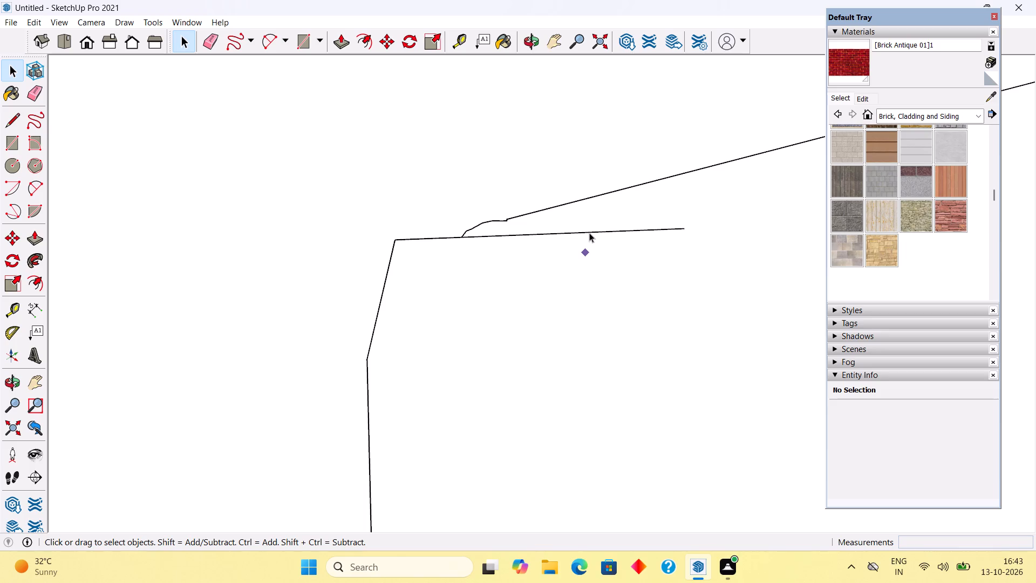
{"action": "key", "text": "Delete"}
Close the gap in the long bar's outline with a short straight line and delete the leftover edge end.
{"action": "scroll", "coordinate": [590, 235], "scroll_direction": "down", "scroll_amount": 14}
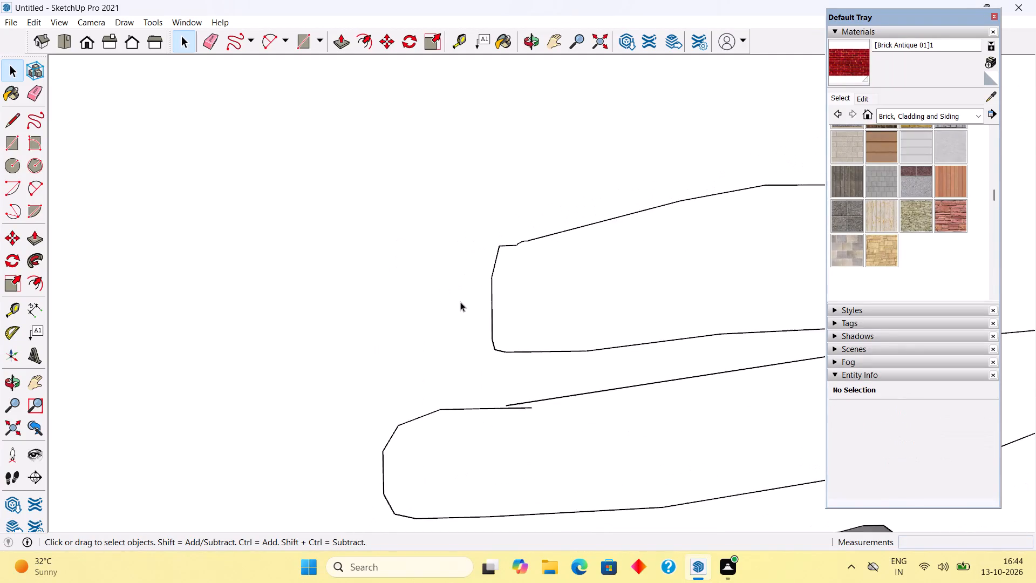
{"action": "scroll", "coordinate": [460, 302], "scroll_direction": "down", "scroll_amount": 6}
{"action": "scroll", "coordinate": [503, 363], "scroll_direction": "up", "scroll_amount": 20}
{"action": "scroll", "coordinate": [503, 363], "scroll_direction": "up", "scroll_amount": 5}
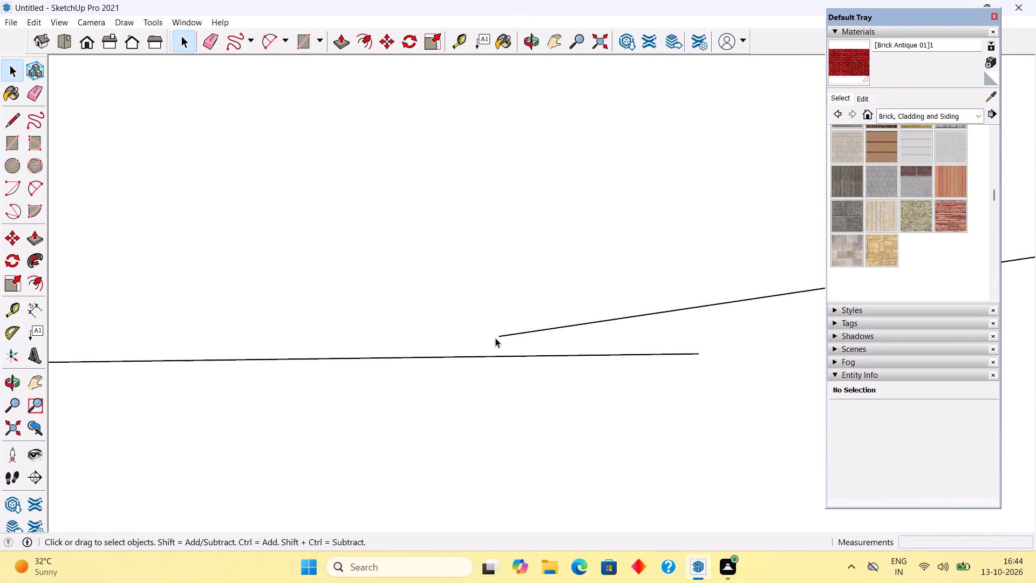
{"action": "scroll", "coordinate": [495, 338], "scroll_direction": "up", "scroll_amount": 3}
{"action": "key", "text": "l"}
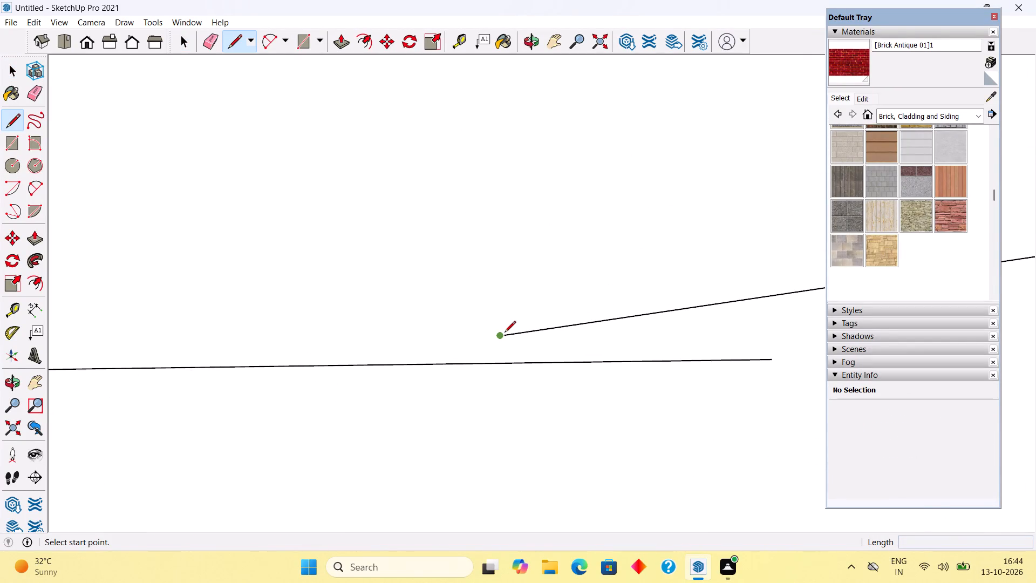
{"action": "left_click", "coordinate": [505, 333]}
{"action": "left_click", "coordinate": [456, 364]}
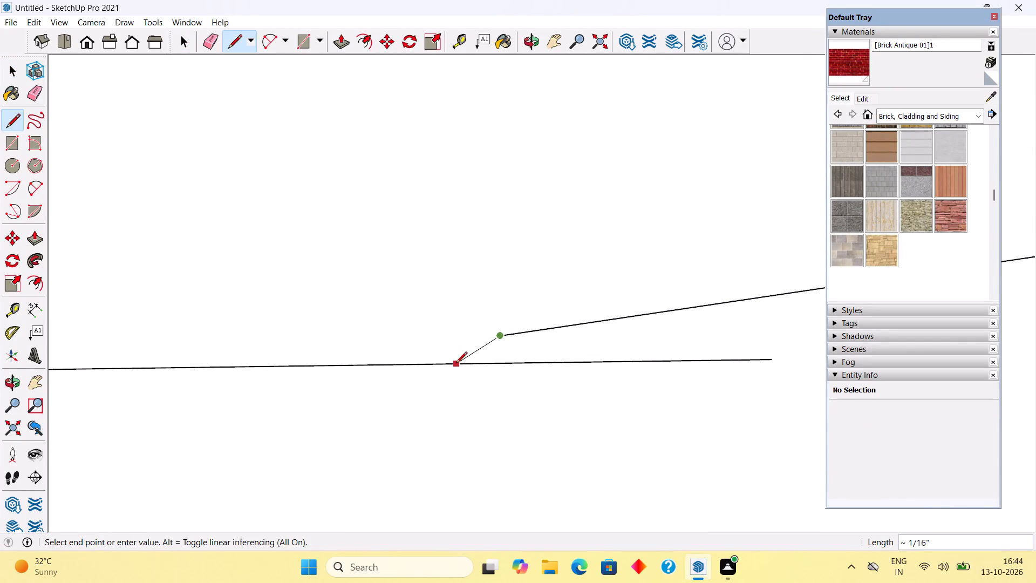
{"action": "key", "text": "space"}
{"action": "left_click", "coordinate": [488, 362]}
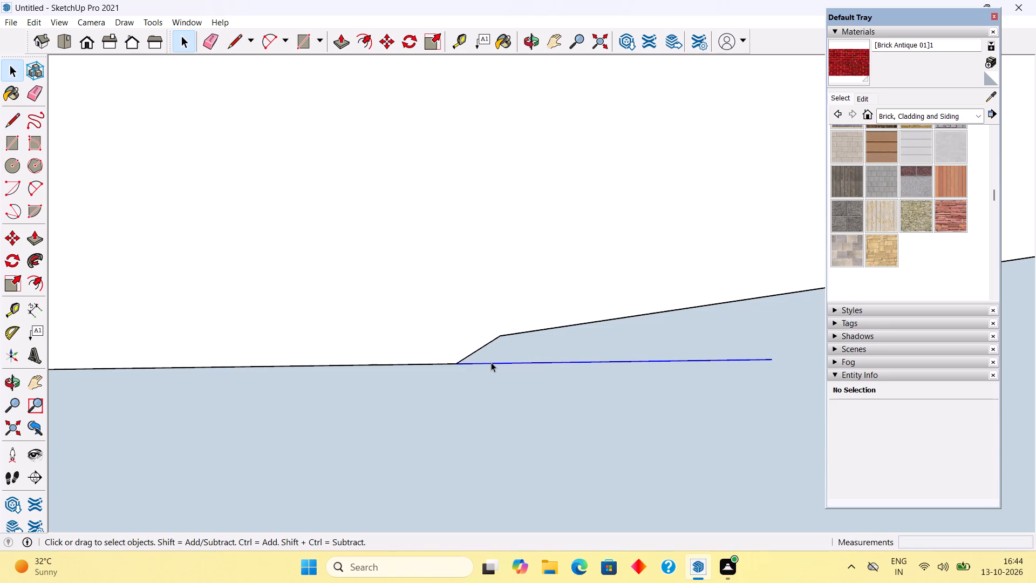
{"action": "key", "text": "Delete"}
Sketch a small closed freehand teardrop with a pointed top, centred just above the shorter bar.
{"action": "scroll", "coordinate": [492, 362], "scroll_direction": "down", "scroll_amount": 20}
{"action": "scroll", "coordinate": [492, 362], "scroll_direction": "down", "scroll_amount": 8}
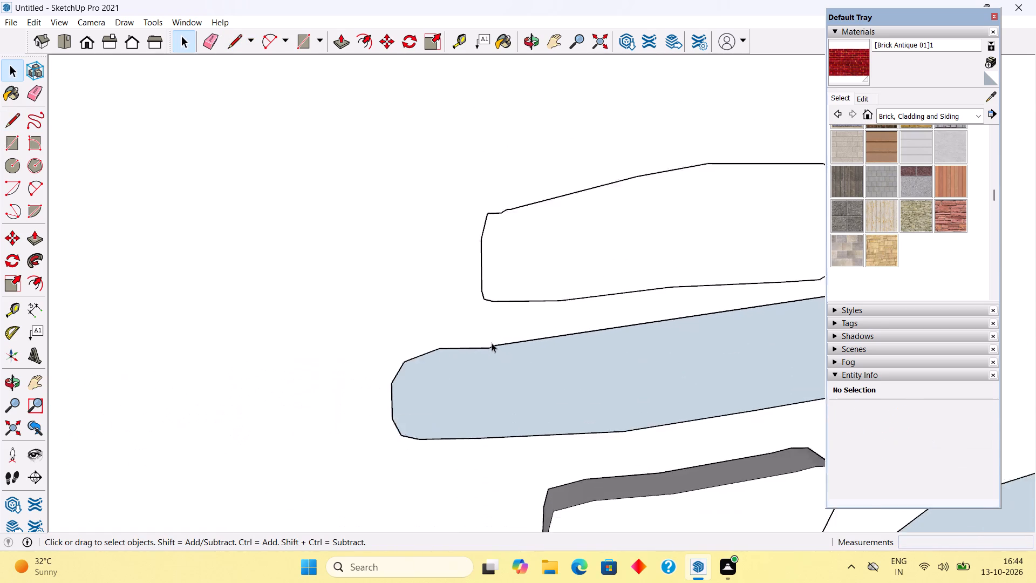
{"action": "scroll", "coordinate": [492, 343], "scroll_direction": "down", "scroll_amount": 9}
{"action": "left_click", "coordinate": [533, 286]}
{"action": "scroll", "coordinate": [533, 294], "scroll_direction": "down", "scroll_amount": 5}
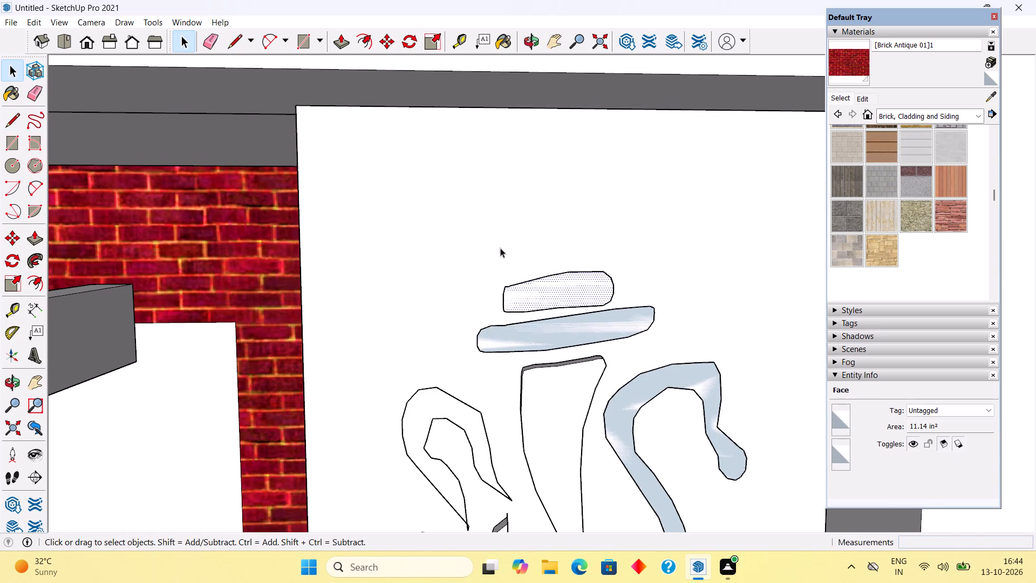
{"action": "left_click", "coordinate": [29, 121]}
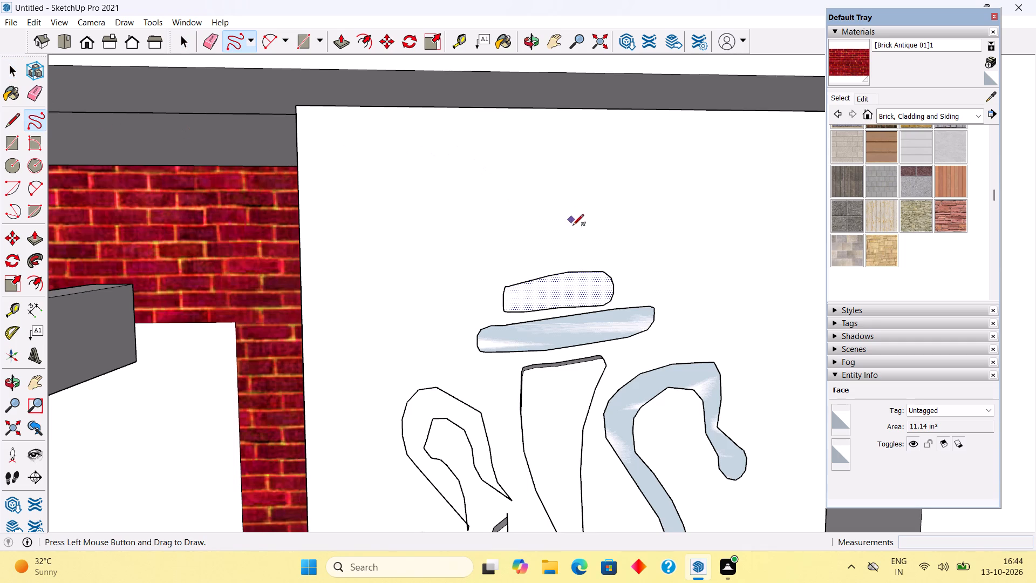
{"action": "left_click", "coordinate": [558, 261]}
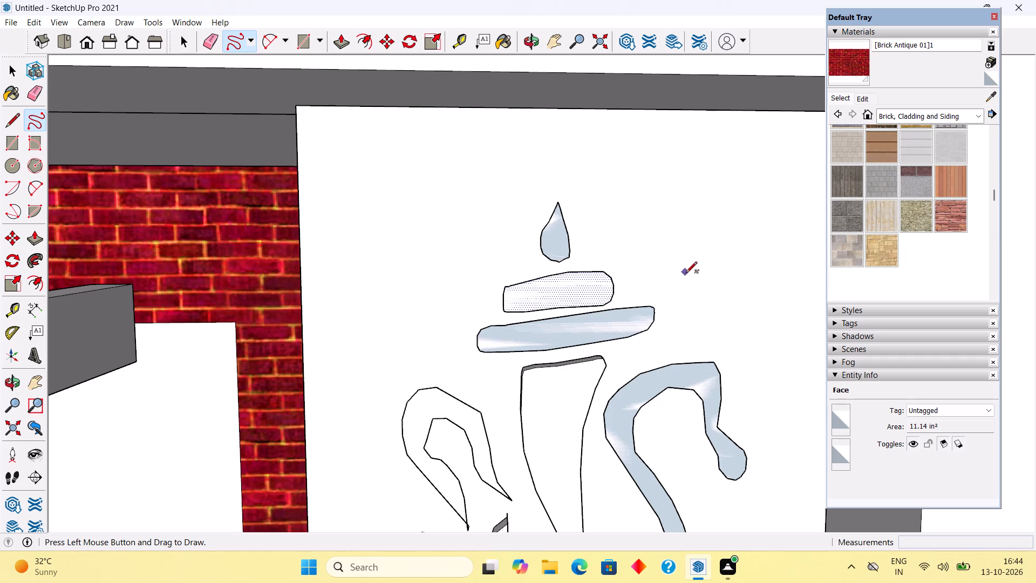
{"action": "key", "text": "space"}
Push/Pull the hooked band beside the leaf outward by 1", level with the raised leaf.
{"action": "scroll", "coordinate": [533, 329], "scroll_direction": "down", "scroll_amount": 12}
{"action": "scroll", "coordinate": [587, 392], "scroll_direction": "down", "scroll_amount": 3}
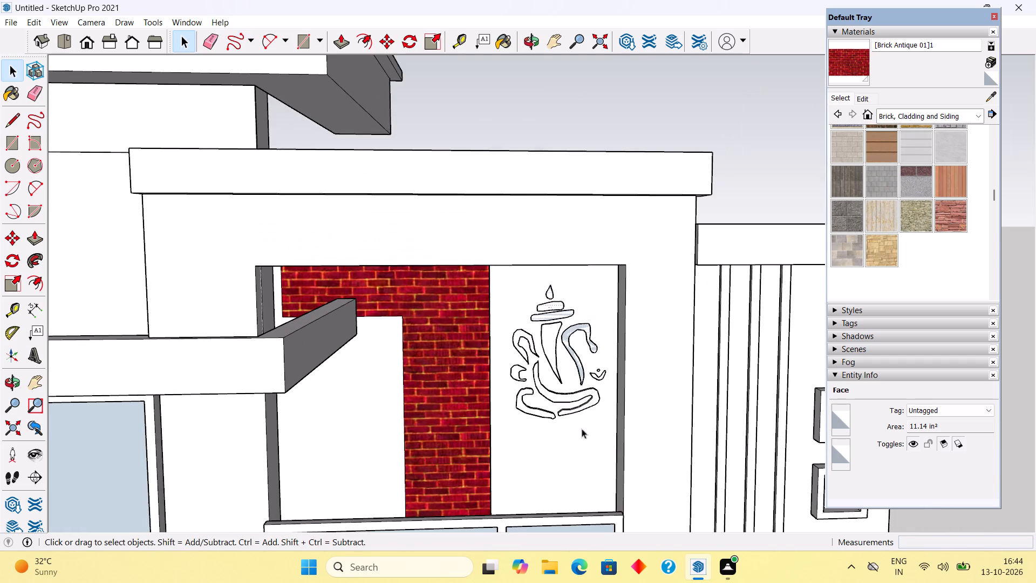
{"action": "middle_click_drag", "start_coordinate": [576, 412], "coordinate": [638, 385]}
{"action": "scroll", "coordinate": [628, 394], "scroll_direction": "up", "scroll_amount": 1}
{"action": "scroll", "coordinate": [575, 358], "scroll_direction": "up", "scroll_amount": 11}
{"action": "key", "text": "p"}
{"action": "left_click", "coordinate": [550, 327]}
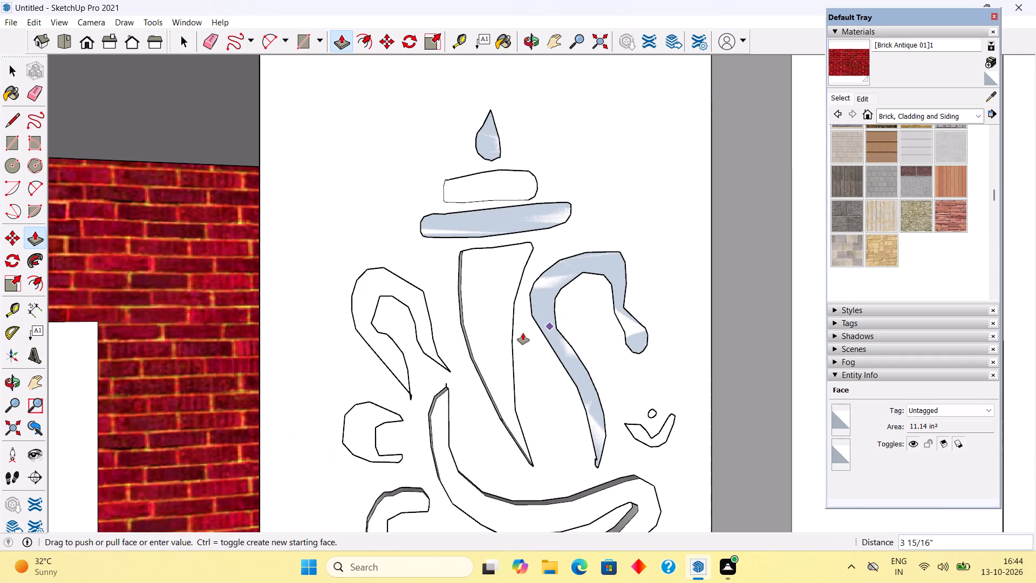
{"action": "left_click", "coordinate": [544, 287]}
{"action": "key", "text": "space"}
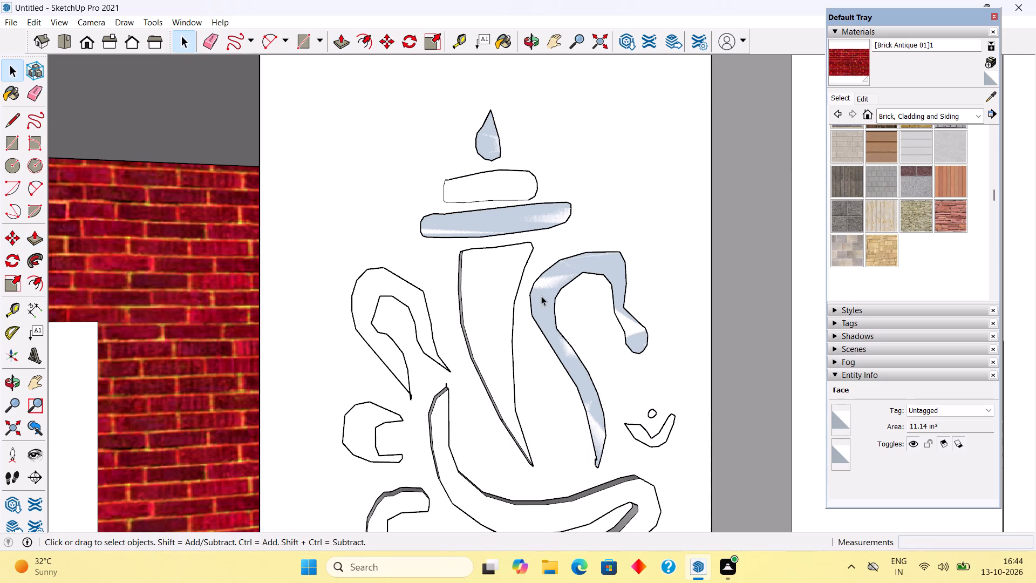
{"action": "left_click", "coordinate": [542, 296]}
{"action": "key", "text": "p"}
{"action": "left_click", "coordinate": [545, 296]}
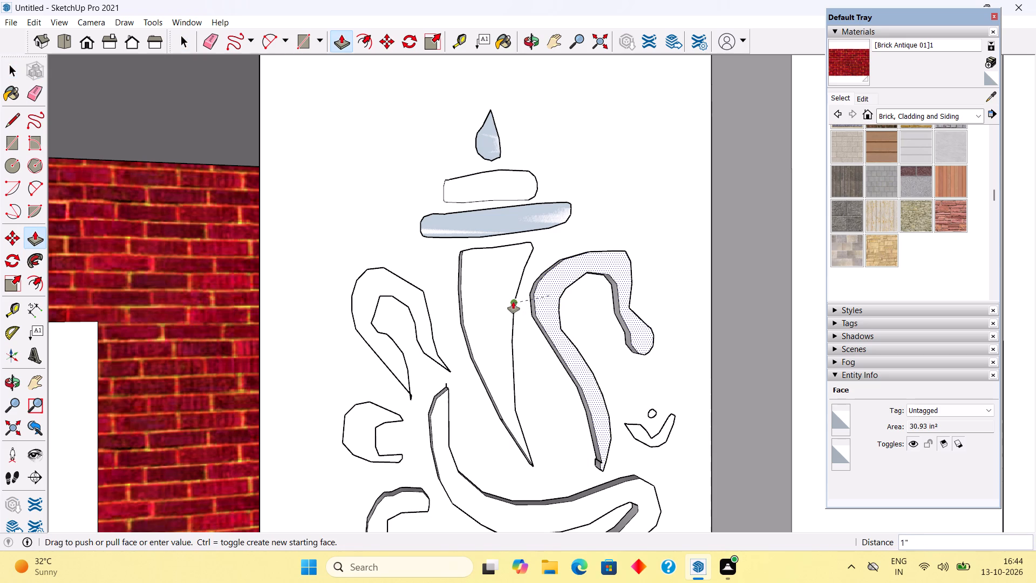
{"action": "left_click", "coordinate": [513, 302]}
{"action": "key", "text": "space"}
Push/Pull the long tilted bar above the leaf outward by 1", level with the raised leaf.
{"action": "left_click", "coordinate": [497, 222]}
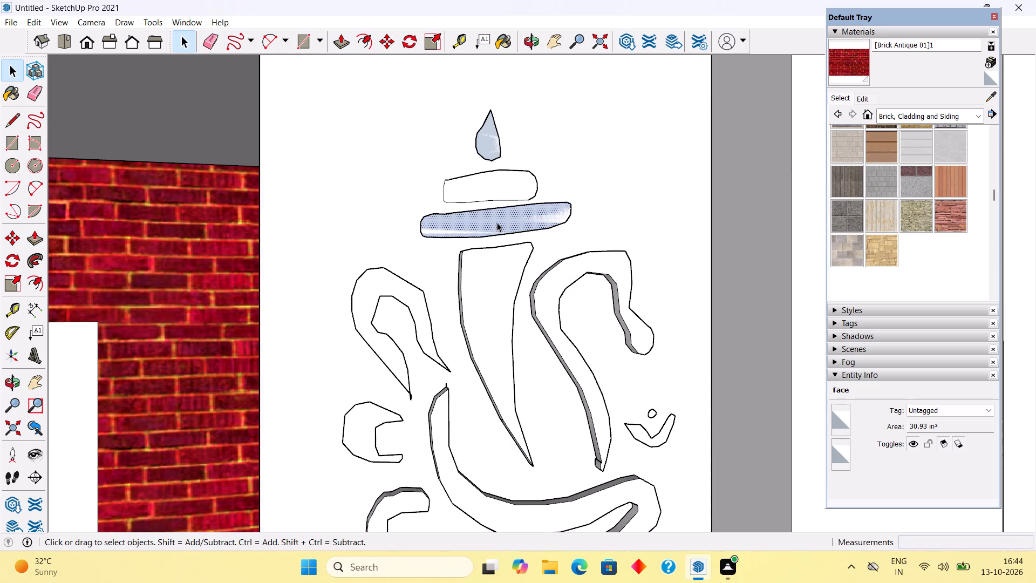
{"action": "key", "text": "p"}
{"action": "left_click", "coordinate": [497, 222]}
{"action": "left_click", "coordinate": [502, 256]}
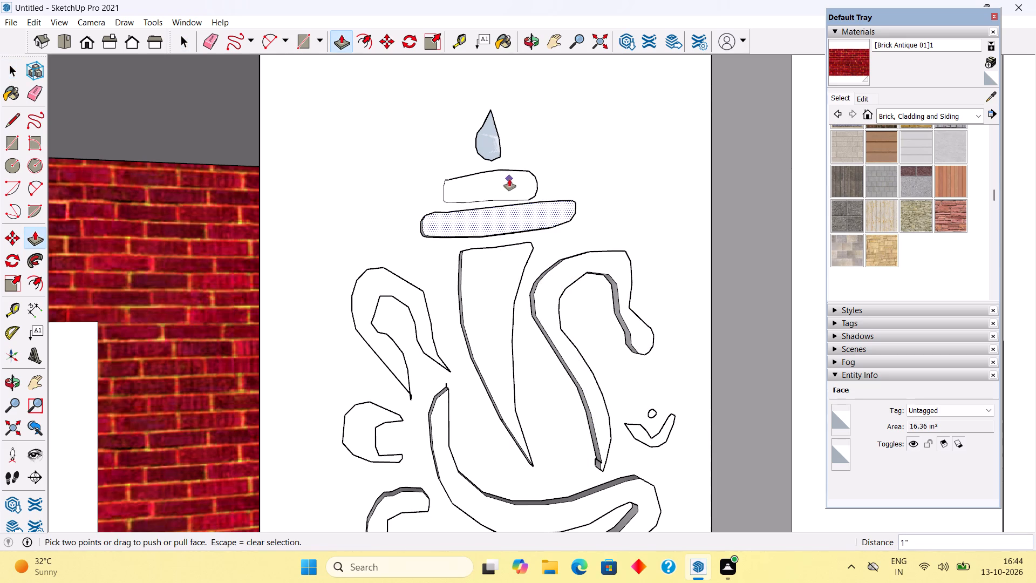
{"action": "key", "text": "space"}
Push/Pull the shorter bar outward by 1", level with the raised long bar below it.
{"action": "left_click", "coordinate": [509, 182]}
{"action": "key", "text": "p"}
{"action": "left_click", "coordinate": [509, 182]}
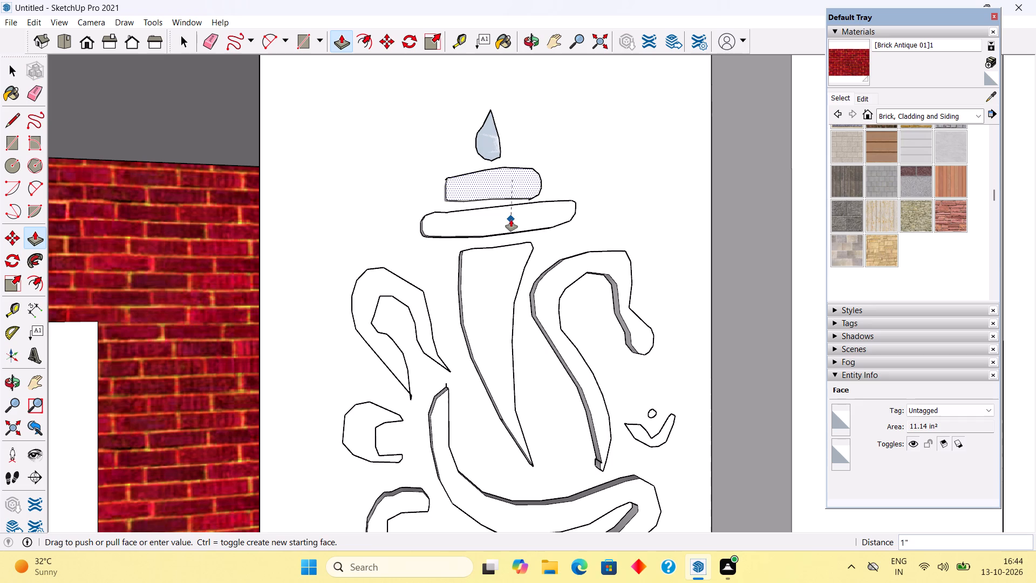
{"action": "left_click", "coordinate": [511, 220]}
{"action": "key", "text": "space"}
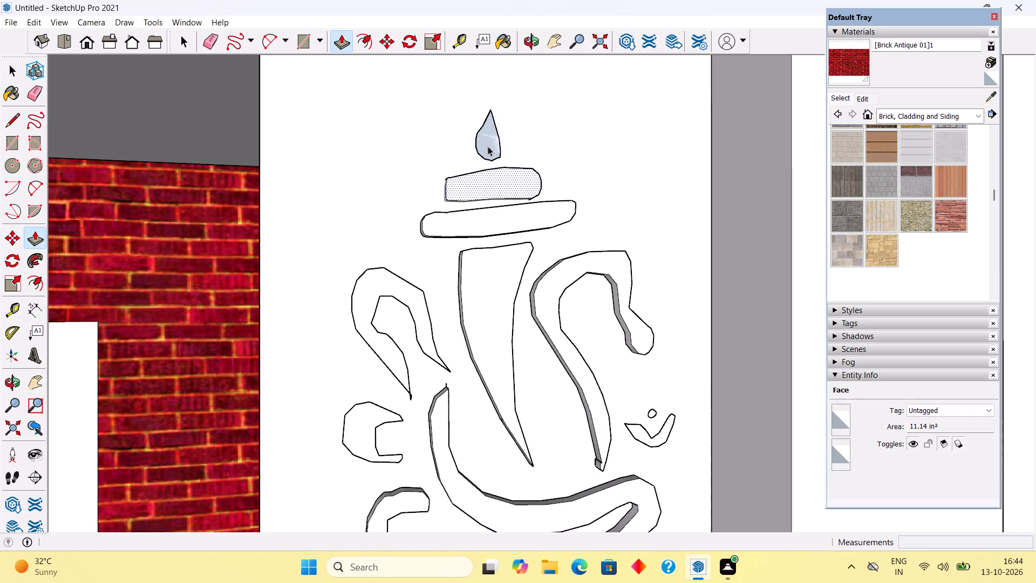
Push/Pull the teardrop at the top of the motif outward by 1", level with the raised bars.
{"action": "left_click", "coordinate": [488, 147]}
{"action": "key", "text": "p"}
{"action": "left_click", "coordinate": [488, 147]}
{"action": "left_click", "coordinate": [495, 173]}
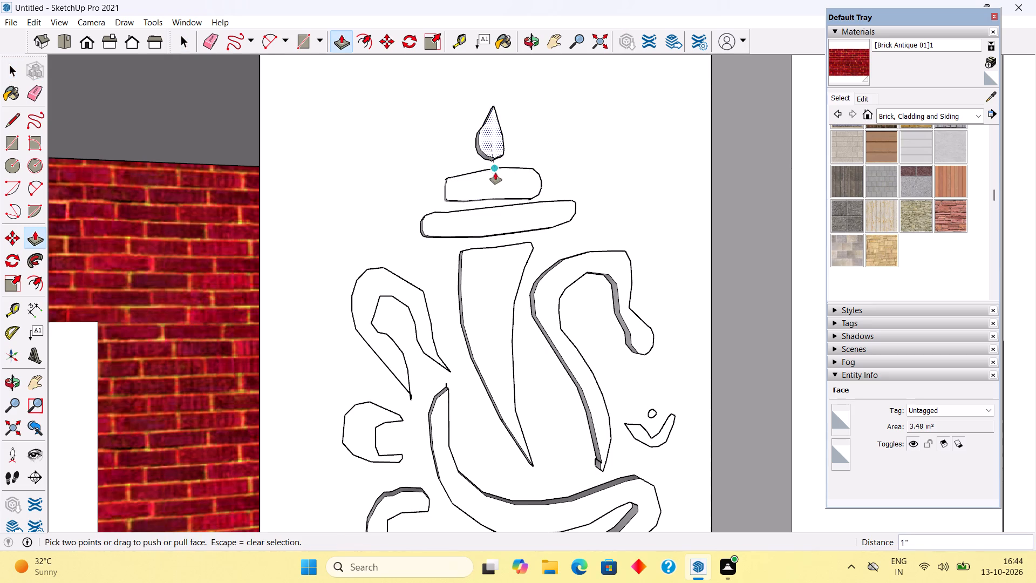
{"action": "key", "text": "space"}
Push/Pull the small crescent outward until it is level with the raised hooked band.
{"action": "left_click", "coordinate": [639, 435]}
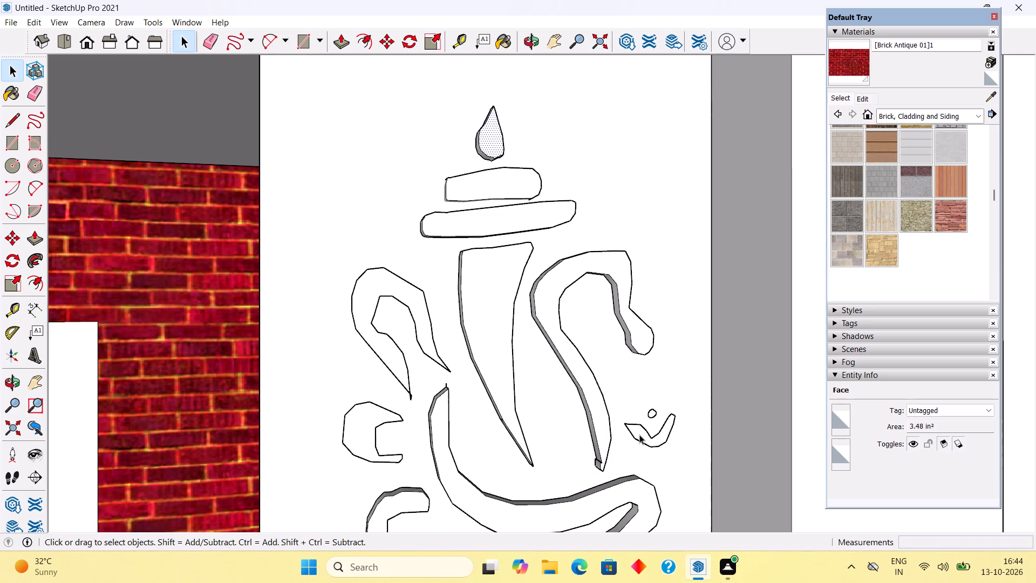
{"action": "key", "text": "p"}
{"action": "left_click", "coordinate": [639, 435]}
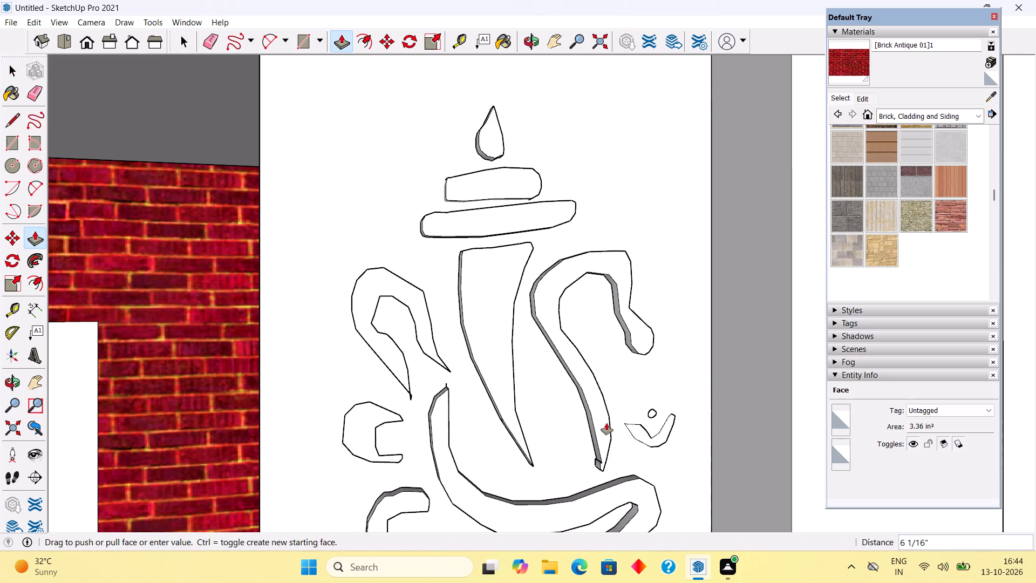
{"action": "left_click", "coordinate": [603, 428]}
{"action": "key", "text": "space"}
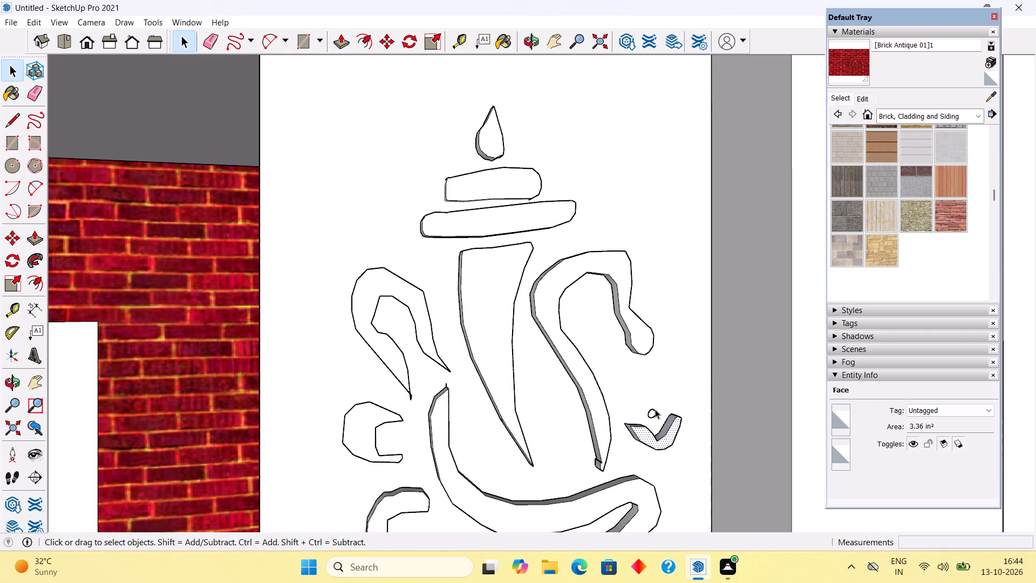
Push/Pull the tiny round dot above the crescent outward by 1", level with the crescent's face.
{"action": "scroll", "coordinate": [655, 410], "scroll_direction": "up", "scroll_amount": 11}
{"action": "left_click", "coordinate": [651, 420]}
{"action": "key", "text": "p"}
{"action": "left_click", "coordinate": [651, 420]}
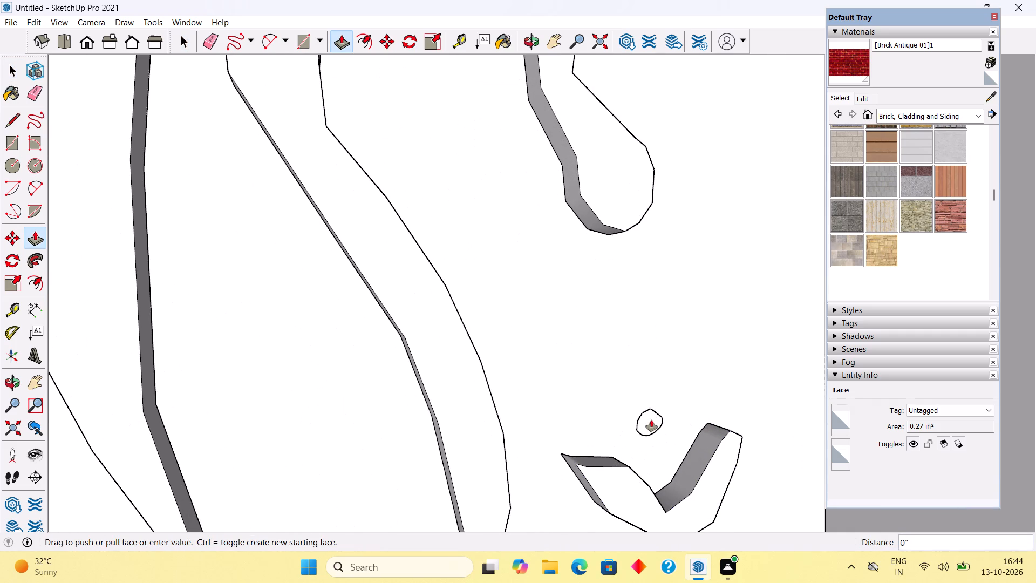
{"action": "left_click", "coordinate": [628, 469]}
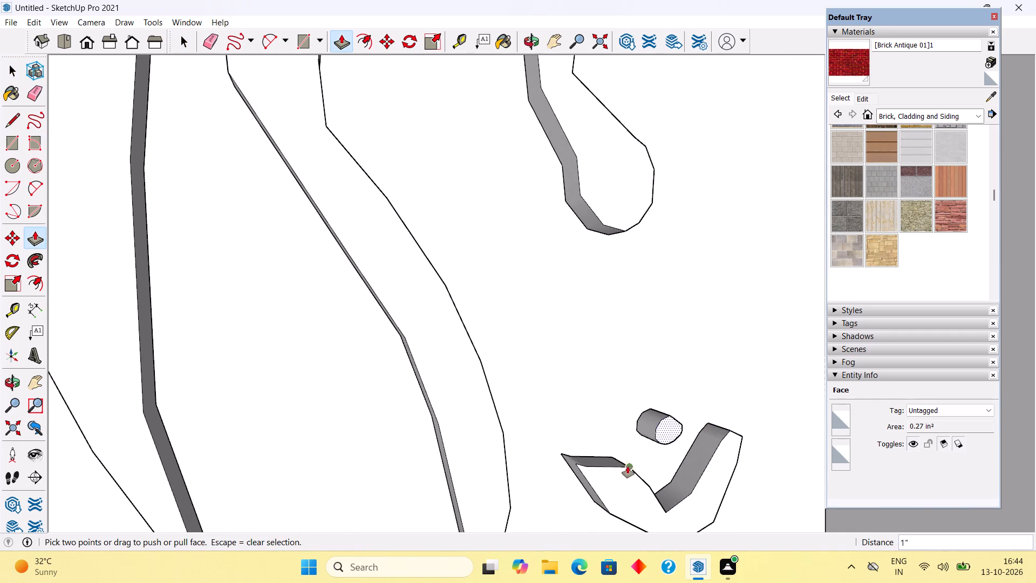
{"action": "scroll", "coordinate": [623, 455], "scroll_direction": "down", "scroll_amount": 18}
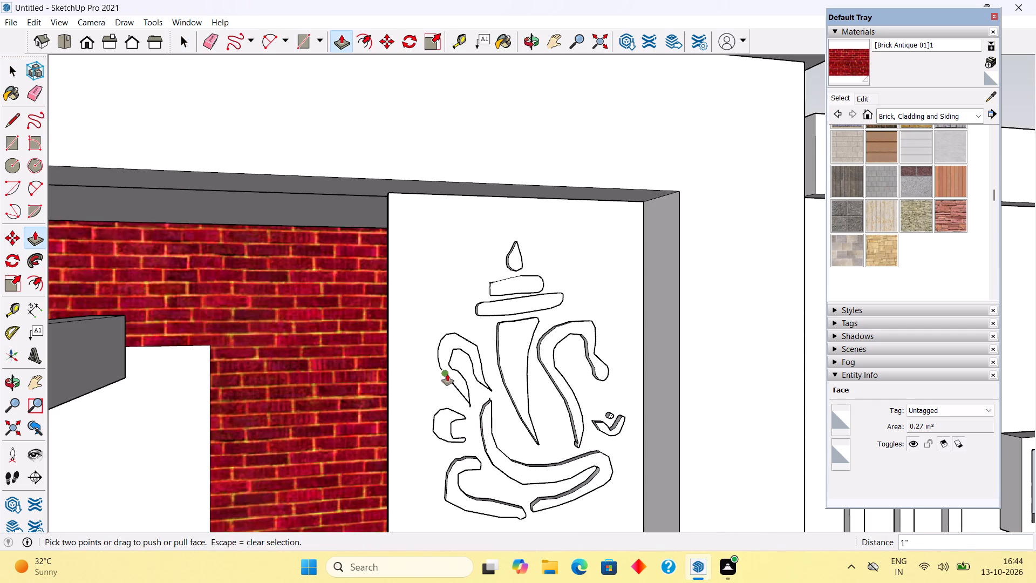
{"action": "key", "text": "space"}
Push/Pull the arched loop near the brick accent outward until it is level with the raised curve below.
{"action": "left_click", "coordinate": [445, 370]}
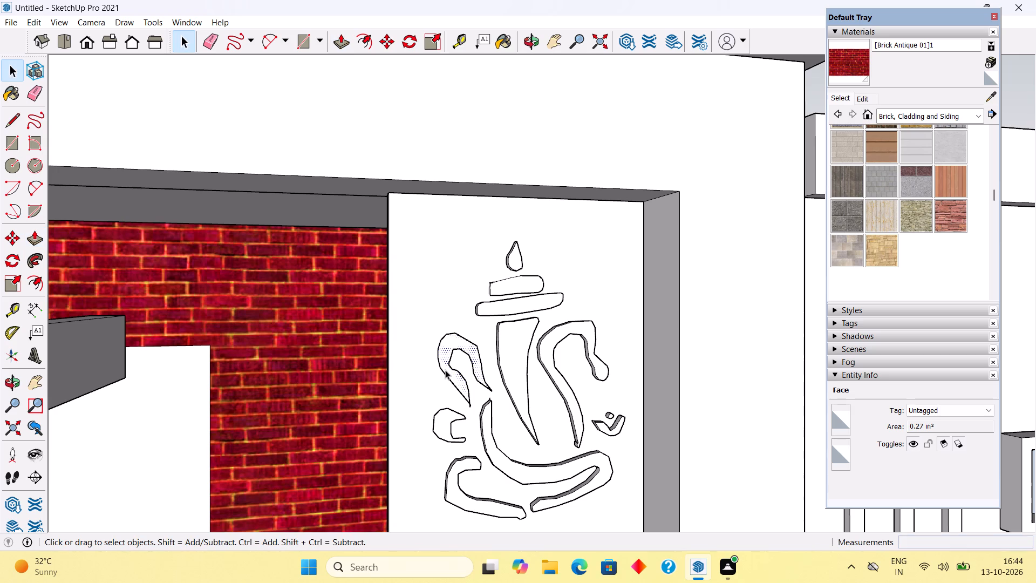
{"action": "key", "text": "p"}
{"action": "left_click", "coordinate": [449, 371]}
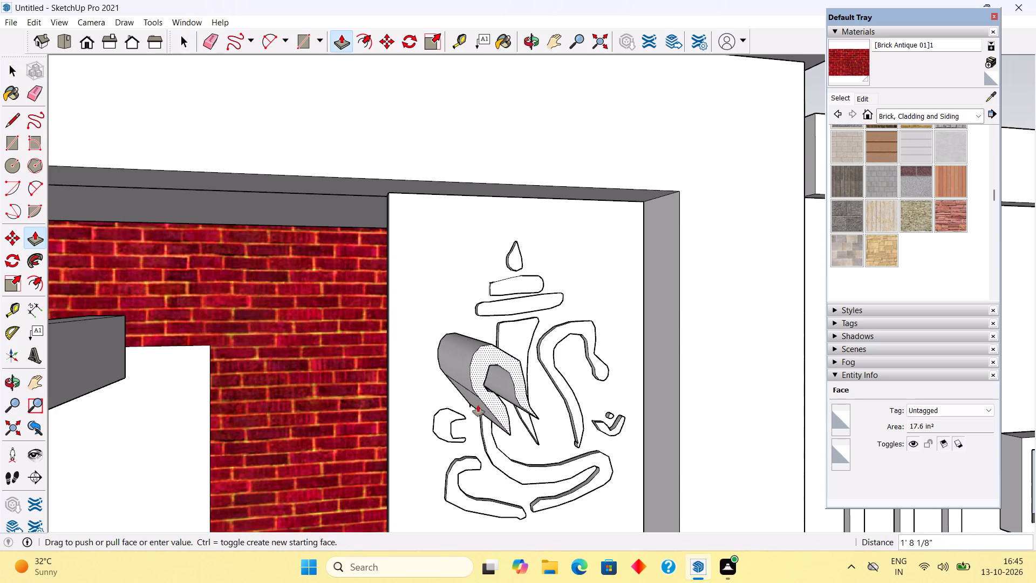
{"action": "left_click", "coordinate": [493, 440]}
{"action": "key", "text": "space"}
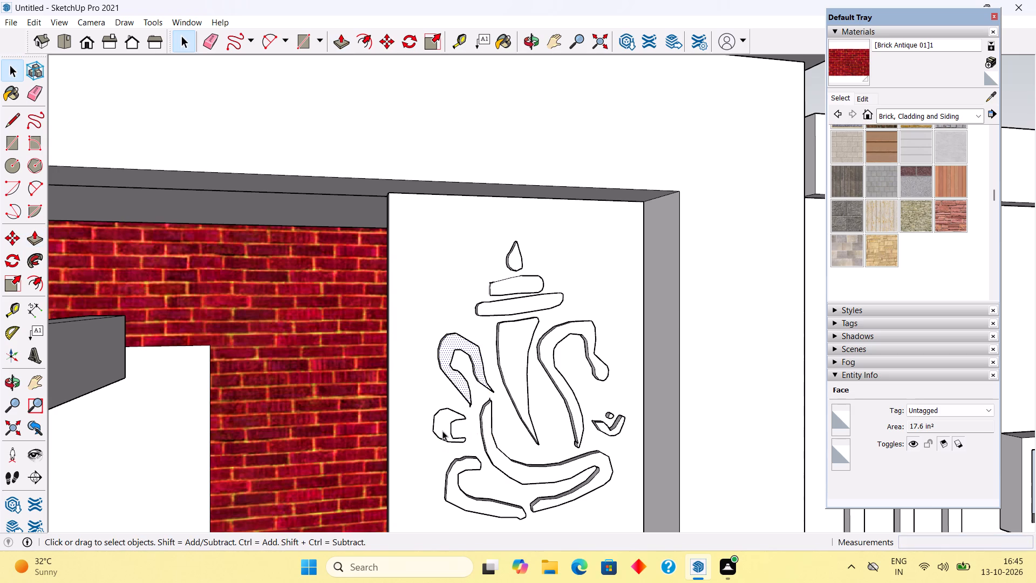
Push/Pull the small C-shaped band outward until it is level with the raised curve below it.
{"action": "left_click", "coordinate": [444, 426]}
{"action": "key", "text": "p"}
{"action": "left_click", "coordinate": [444, 426]}
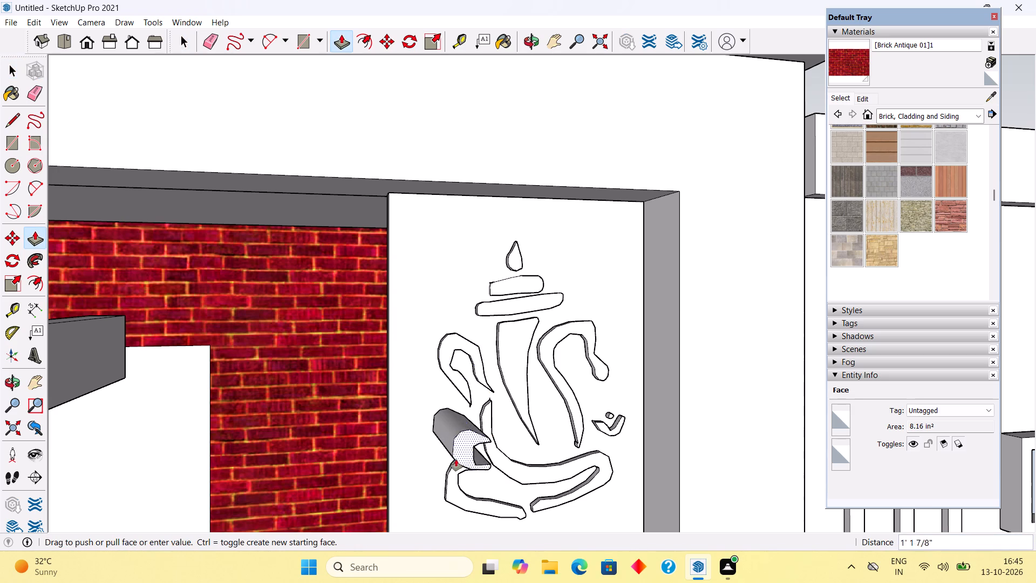
{"action": "left_click", "coordinate": [455, 471]}
{"action": "key", "text": "space"}
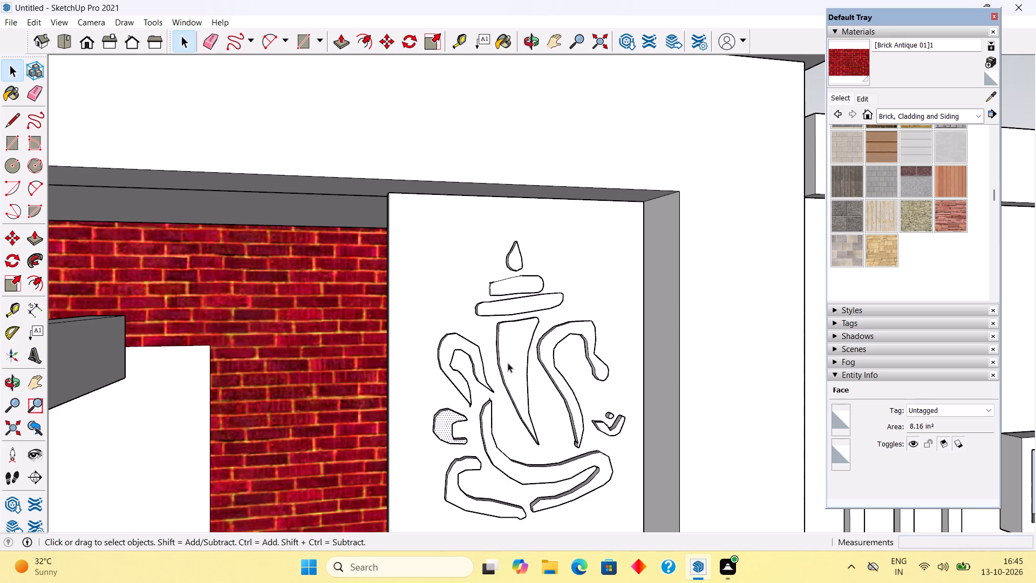
Select all the raised pieces of the Ganesha motif, including the teardrop, crescent and dot, and make them one group.
{"action": "triple_click", "coordinate": [508, 363]}
{"action": "triple_click", "coordinate": [508, 363]}
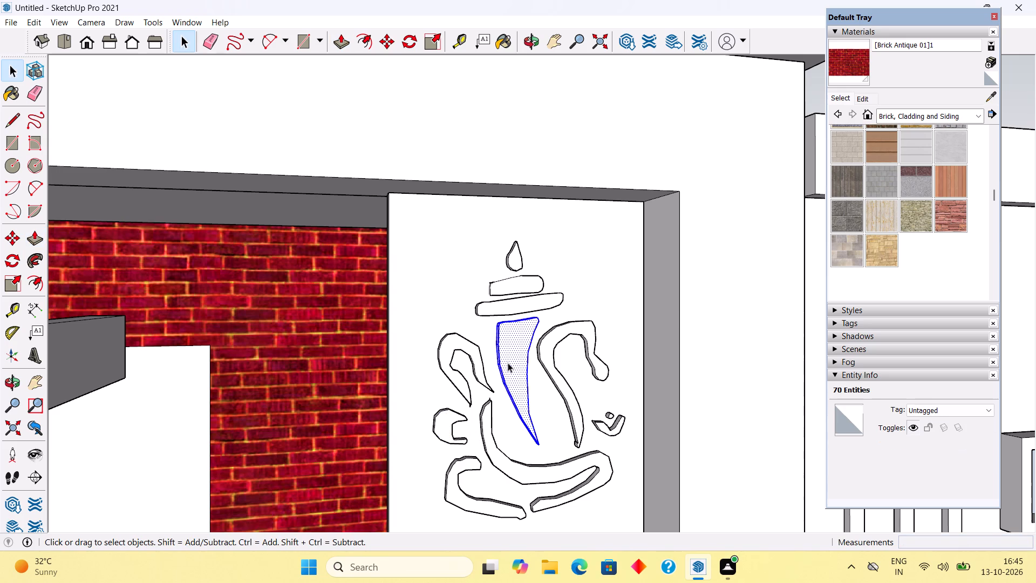
{"action": "left_click", "coordinate": [508, 363]}
{"action": "triple_click", "coordinate": [508, 363]}
{"action": "triple_click", "coordinate": [514, 307], "text": "shift"}
{"action": "triple_click", "coordinate": [516, 288], "text": "shift"}
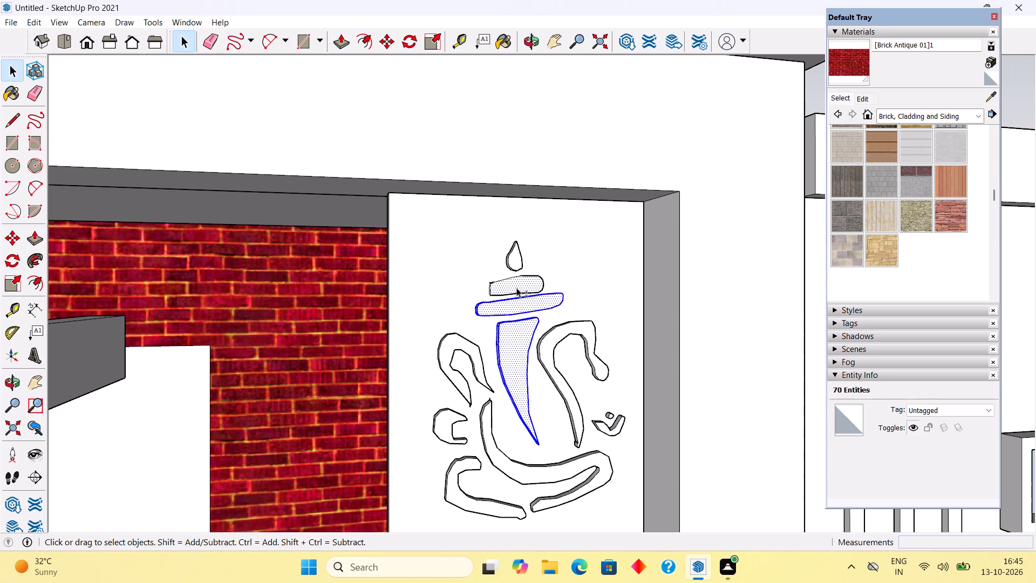
{"action": "triple_click", "coordinate": [513, 263], "text": "shift"}
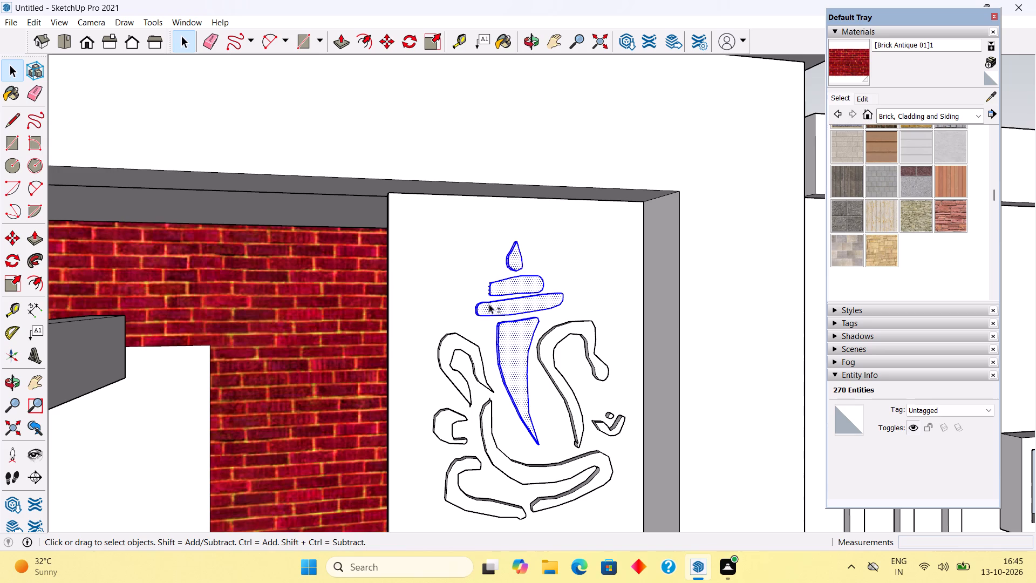
{"action": "triple_click", "coordinate": [468, 349], "text": "shift"}
{"action": "left_click", "coordinate": [468, 349], "text": "shift"}
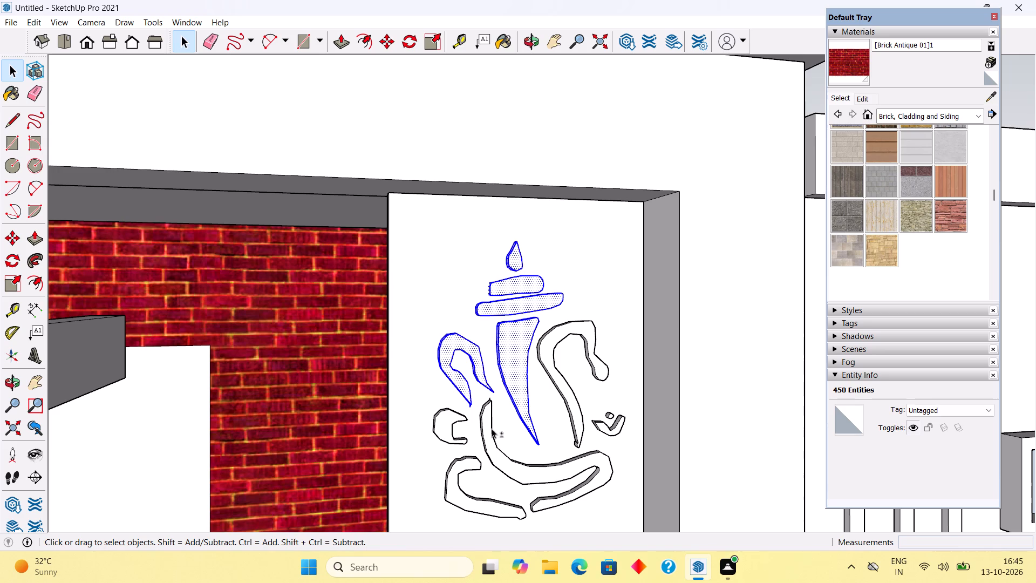
{"action": "triple_click", "coordinate": [492, 435], "text": "shift"}
{"action": "left_click", "coordinate": [492, 435], "text": "shift"}
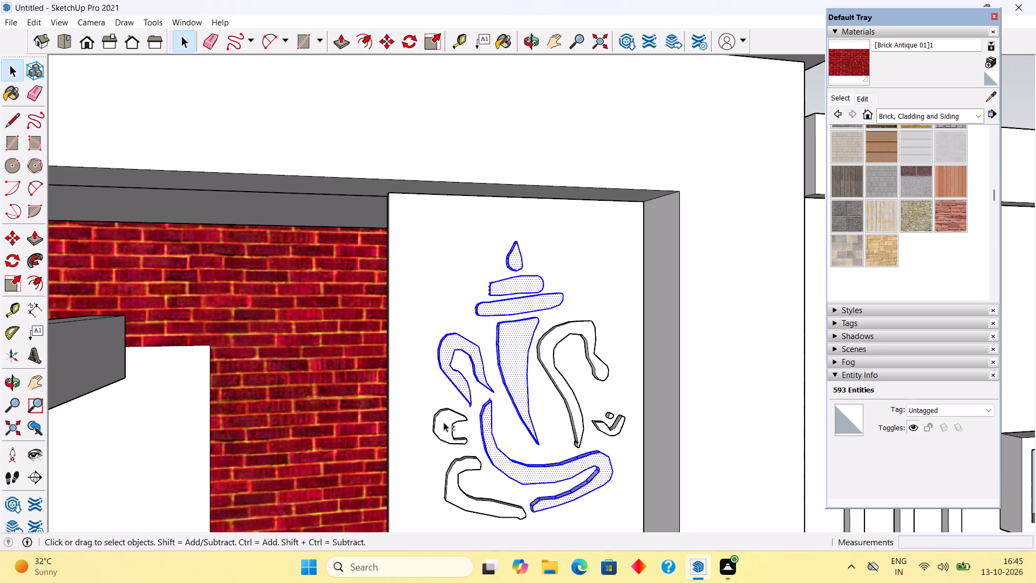
{"action": "triple_click", "coordinate": [442, 422], "text": "shift"}
{"action": "triple_click", "coordinate": [453, 476], "text": "shift"}
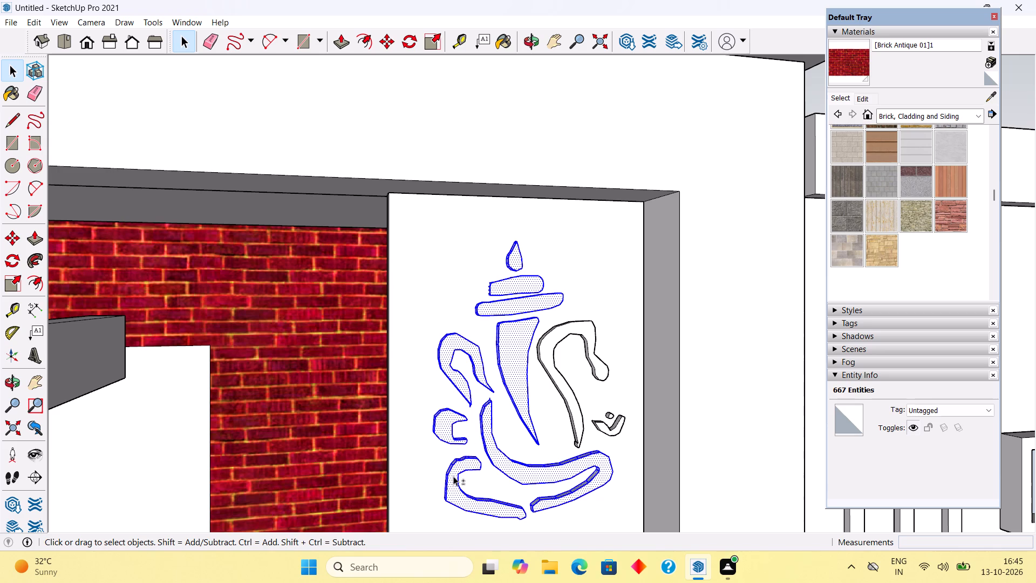
{"action": "triple_click", "coordinate": [554, 342], "text": "shift"}
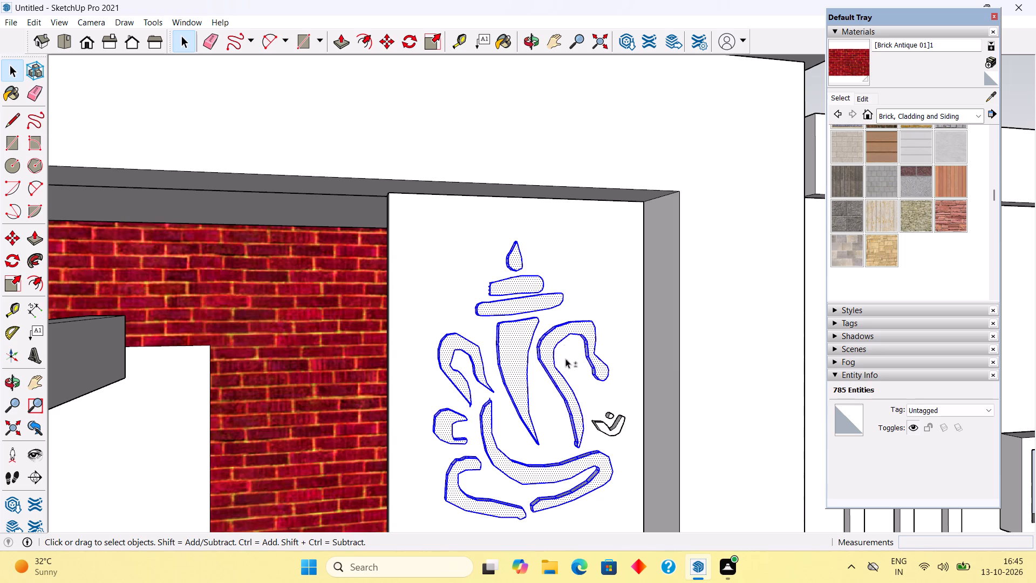
{"action": "triple_click", "coordinate": [615, 430], "text": "shift"}
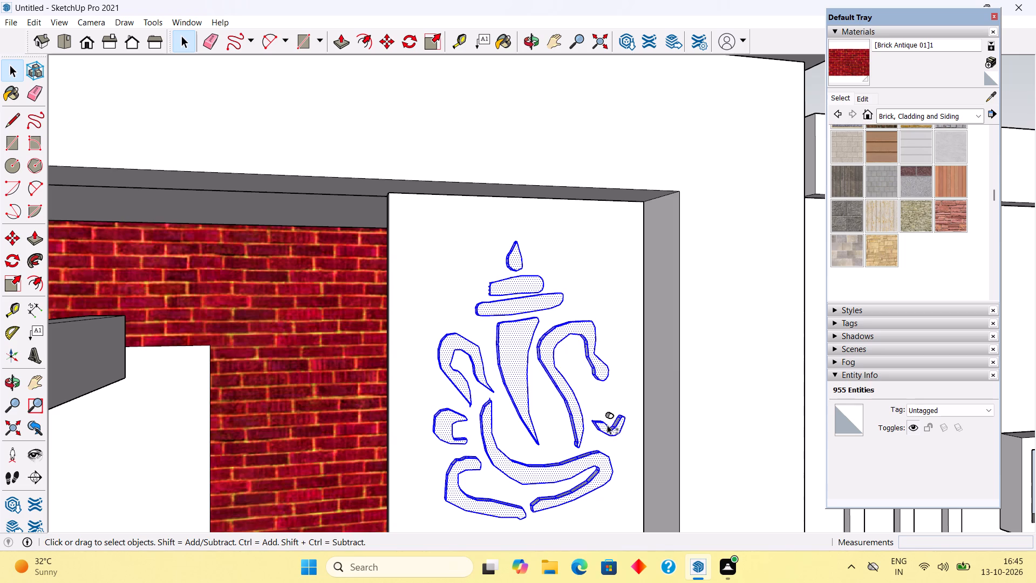
{"action": "double_click", "coordinate": [609, 415], "text": "shift"}
{"action": "left_click", "coordinate": [609, 415], "text": "shift"}
{"action": "right_click", "coordinate": [572, 401], "text": "shift"}
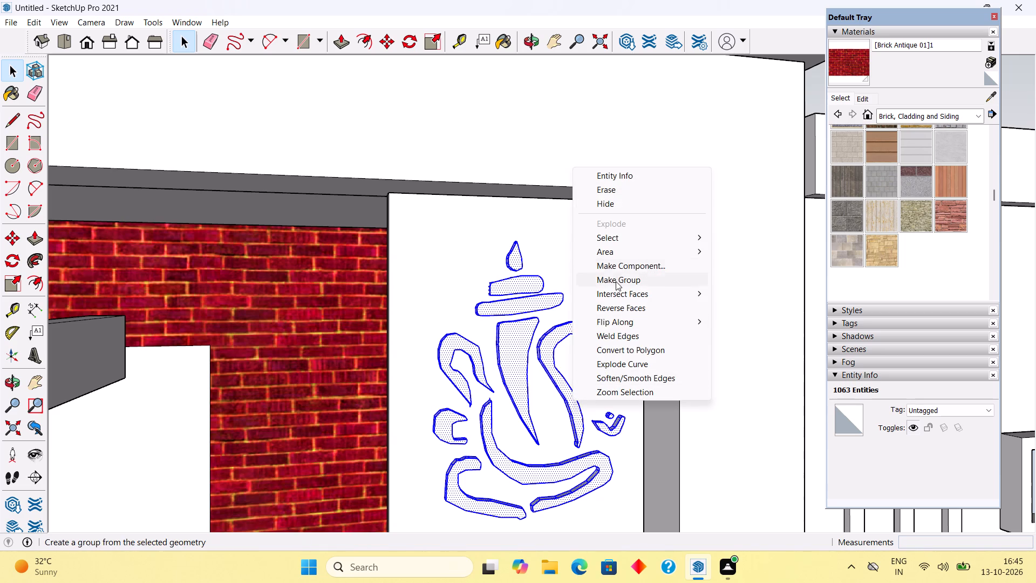
{"action": "left_click", "coordinate": [616, 282]}
{"action": "scroll", "coordinate": [616, 282], "scroll_direction": "down", "scroll_amount": 10}
{"action": "middle_click_drag", "start_coordinate": [626, 310], "coordinate": [551, 317]}
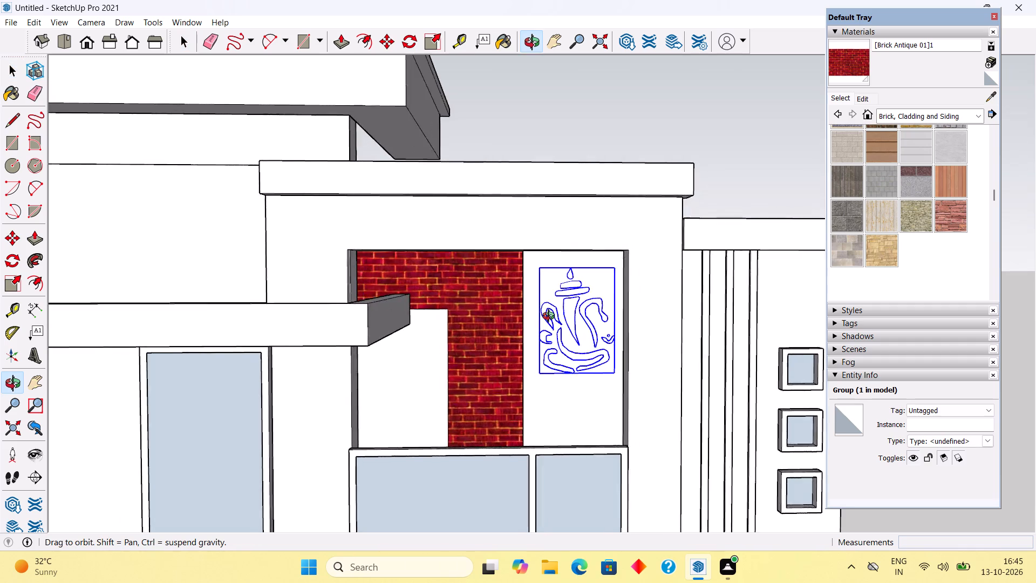
{"action": "middle_click_drag", "start_coordinate": [551, 317], "coordinate": [522, 303]}
{"action": "left_click", "coordinate": [740, 154]}
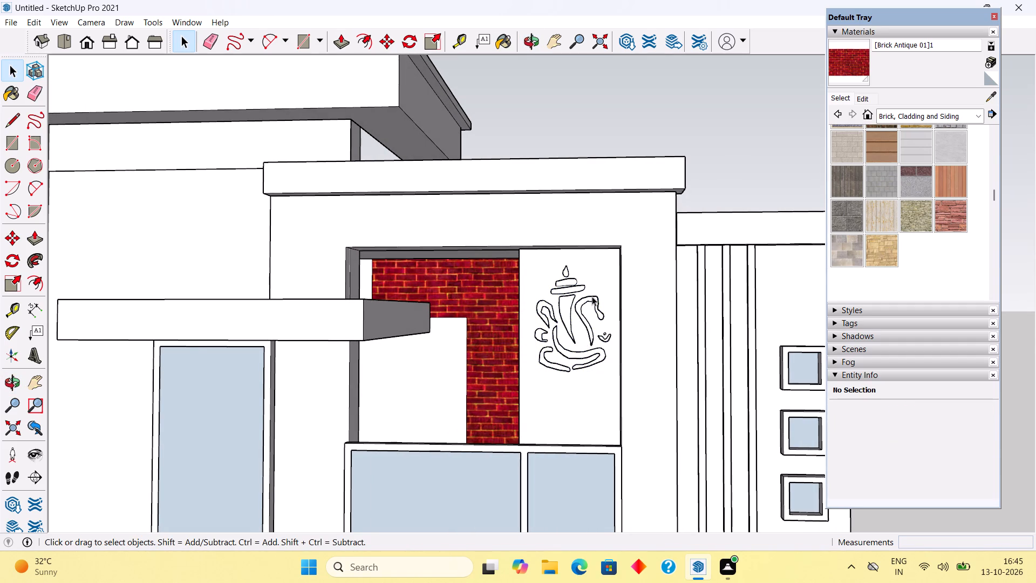
Examine the house's front elevation, balcony and side from several angles and distances.
{"action": "scroll", "coordinate": [577, 342], "scroll_direction": "down", "scroll_amount": 1}
{"action": "middle_click_drag", "start_coordinate": [585, 356], "coordinate": [612, 365]}
{"action": "scroll", "coordinate": [612, 365], "scroll_direction": "down", "scroll_amount": 9}
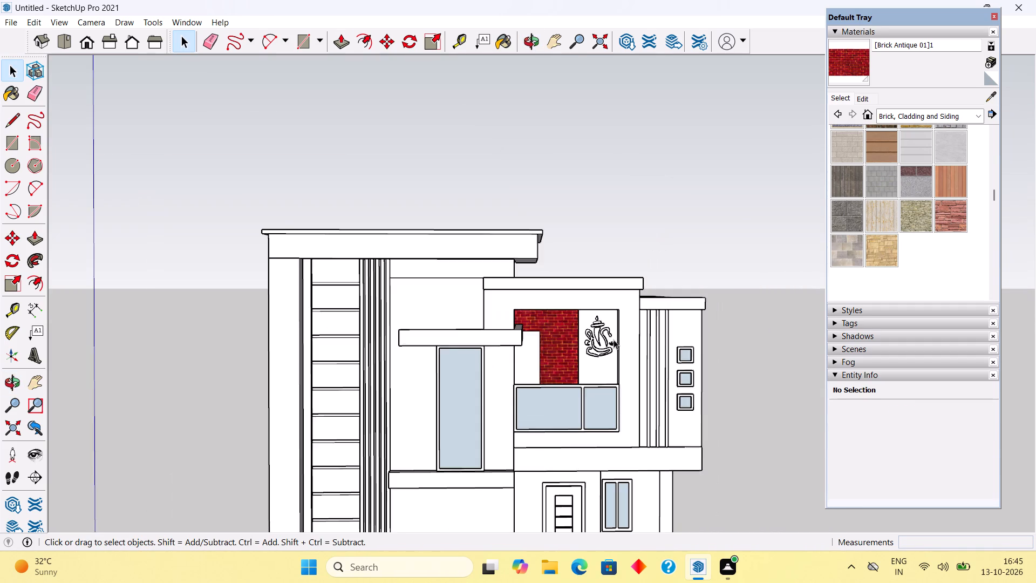
{"action": "scroll", "coordinate": [614, 340], "scroll_direction": "down", "scroll_amount": 4}
{"action": "scroll", "coordinate": [648, 387], "scroll_direction": "up", "scroll_amount": 12}
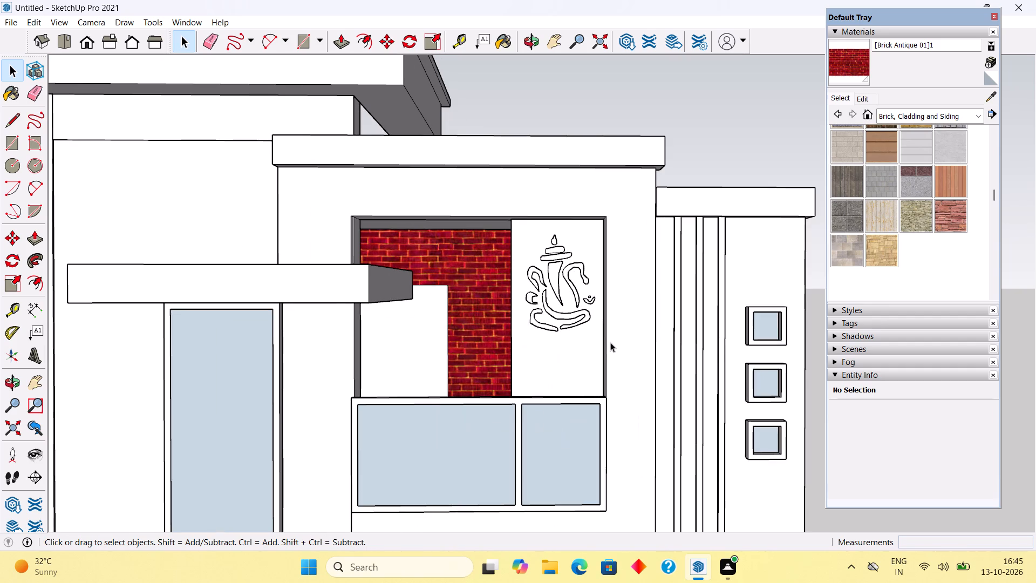
{"action": "scroll", "coordinate": [588, 307], "scroll_direction": "down", "scroll_amount": 10}
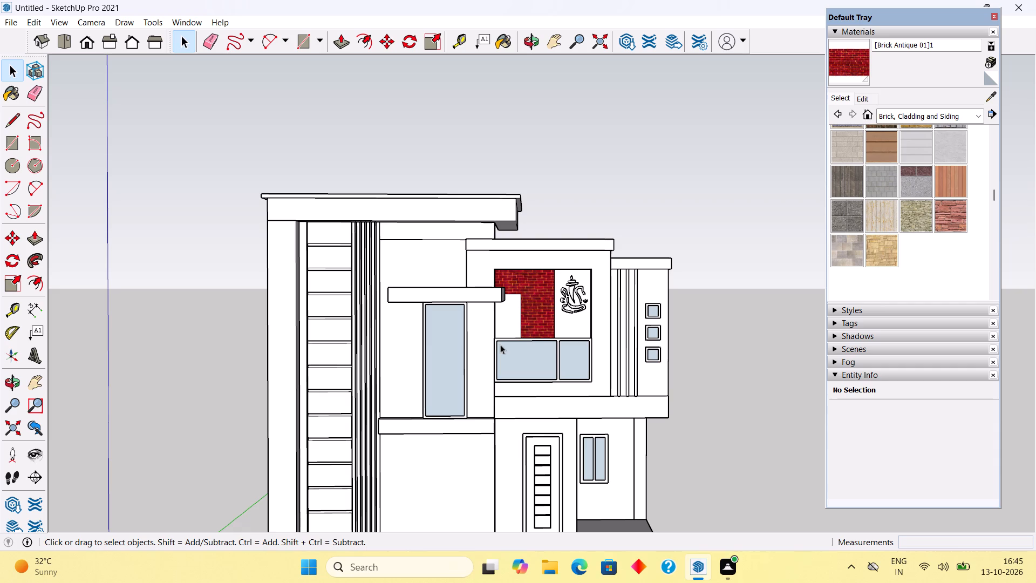
{"action": "middle_click_drag", "start_coordinate": [548, 299], "coordinate": [529, 222]}
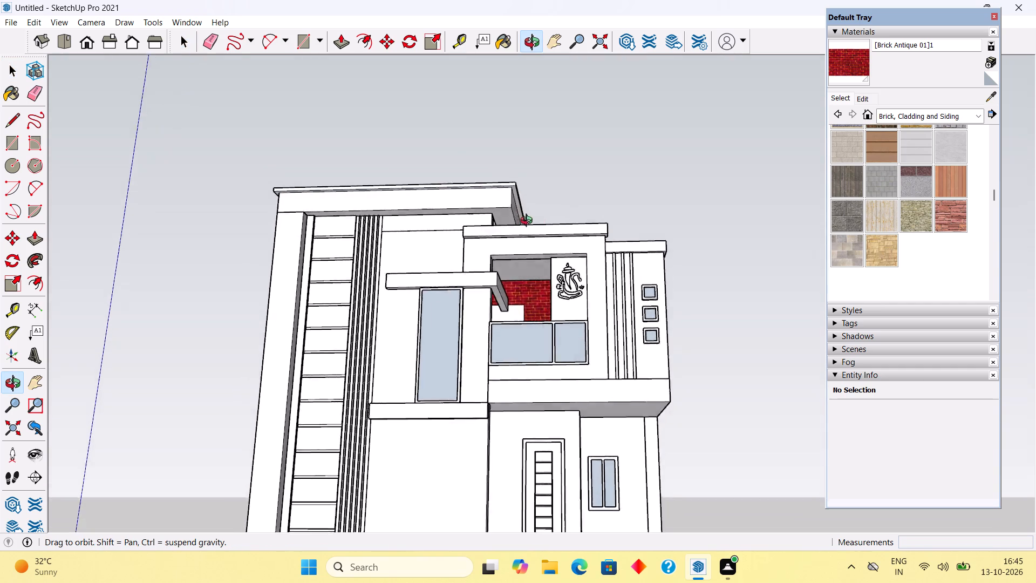
{"action": "middle_click_drag", "start_coordinate": [529, 222], "coordinate": [563, 345]}
{"action": "scroll", "coordinate": [562, 346], "scroll_direction": "down", "scroll_amount": 2}
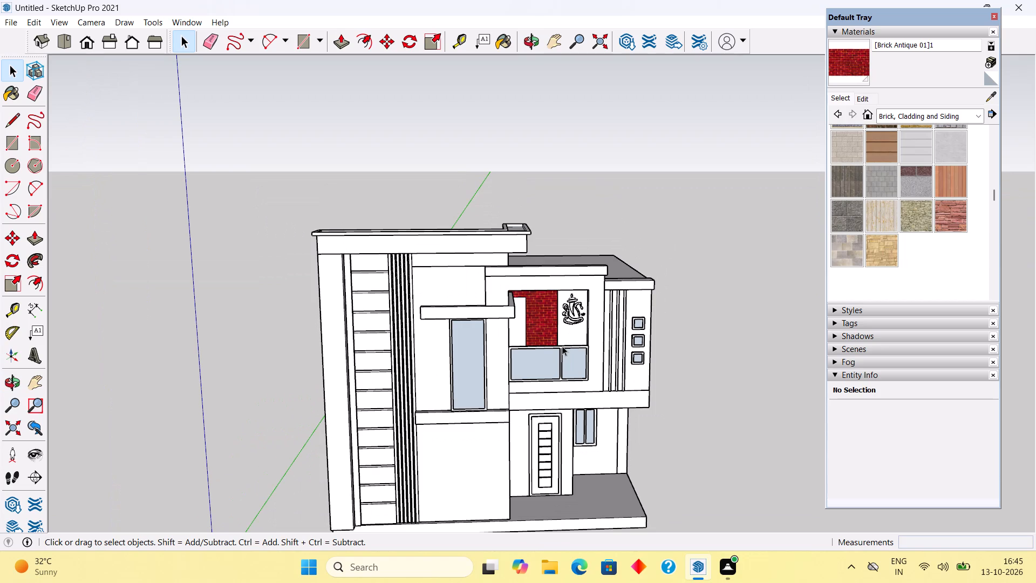
{"action": "middle_click_drag", "start_coordinate": [562, 312], "coordinate": [522, 260]}
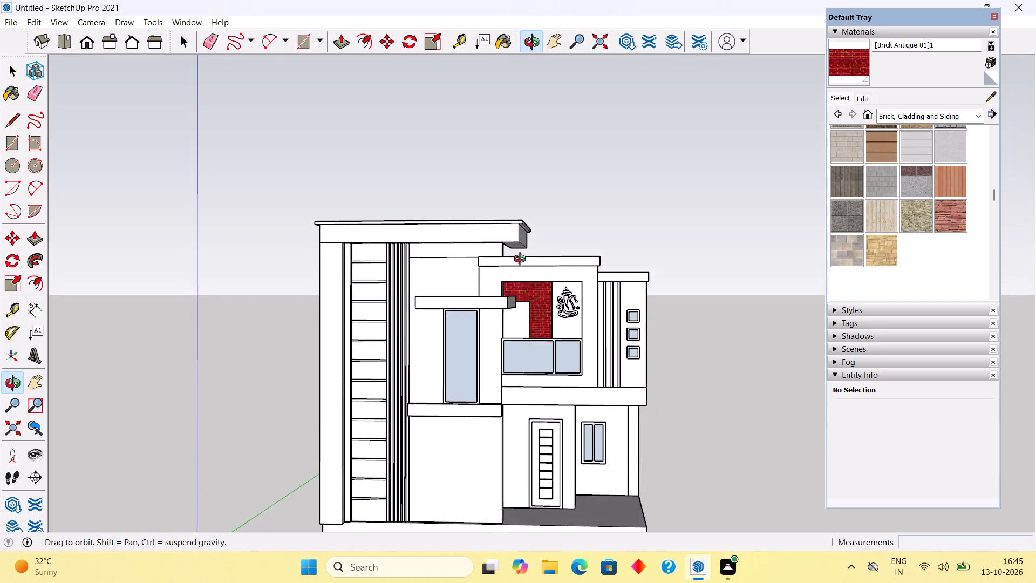
{"action": "middle_click_drag", "start_coordinate": [522, 260], "coordinate": [376, 399]}
{"action": "middle_click_drag", "start_coordinate": [690, 335], "coordinate": [477, 259]}
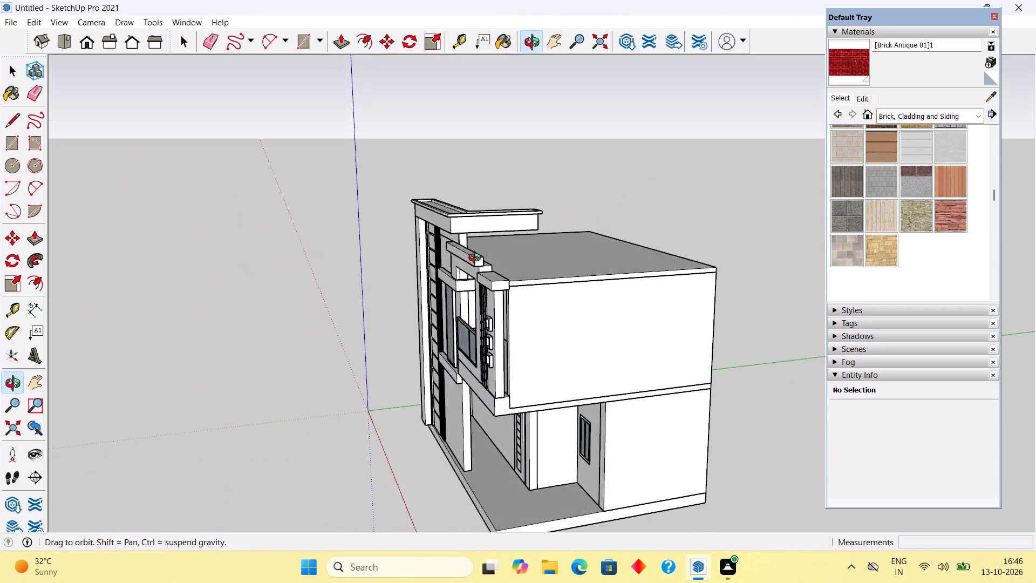
{"action": "middle_click_drag", "start_coordinate": [477, 259], "coordinate": [735, 304]}
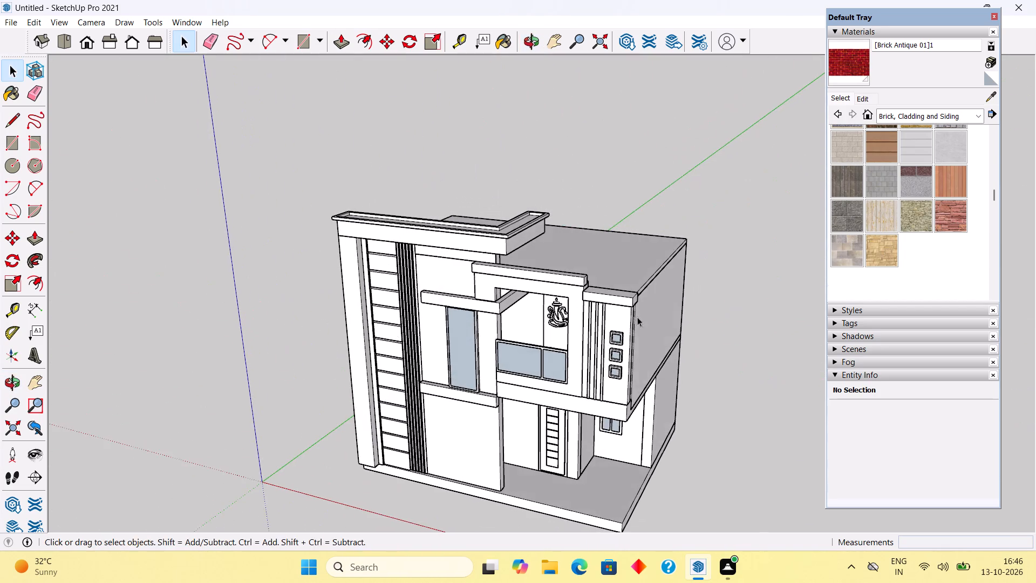
Push/Pull the rear face of the front panel with three small square windows back to the upper storey's wall, closing the gap.
{"action": "middle_click_drag", "start_coordinate": [597, 331], "coordinate": [301, 369]}
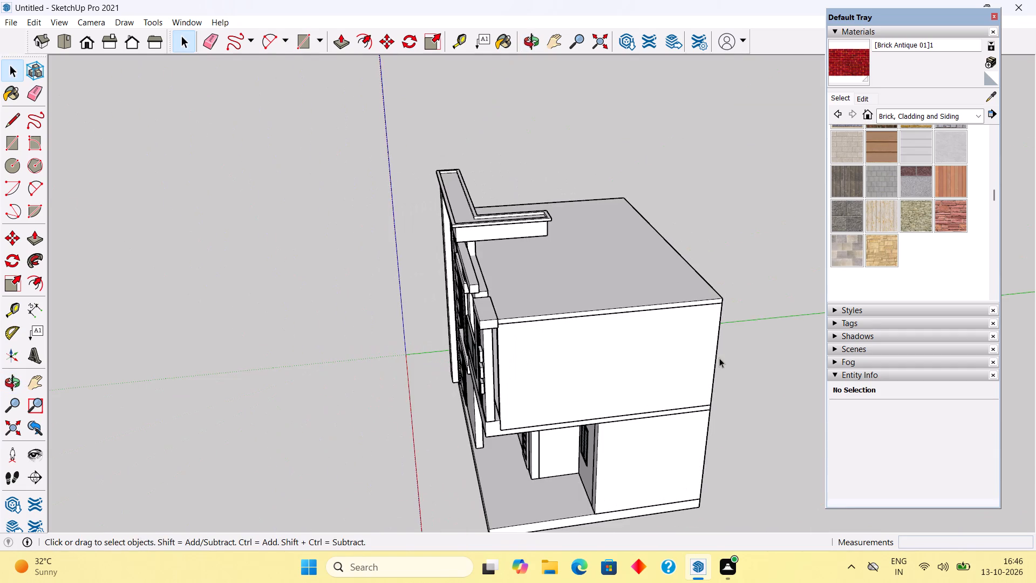
{"action": "middle_click_drag", "start_coordinate": [713, 358], "coordinate": [370, 499]}
{"action": "scroll", "coordinate": [498, 367], "scroll_direction": "up", "scroll_amount": 10}
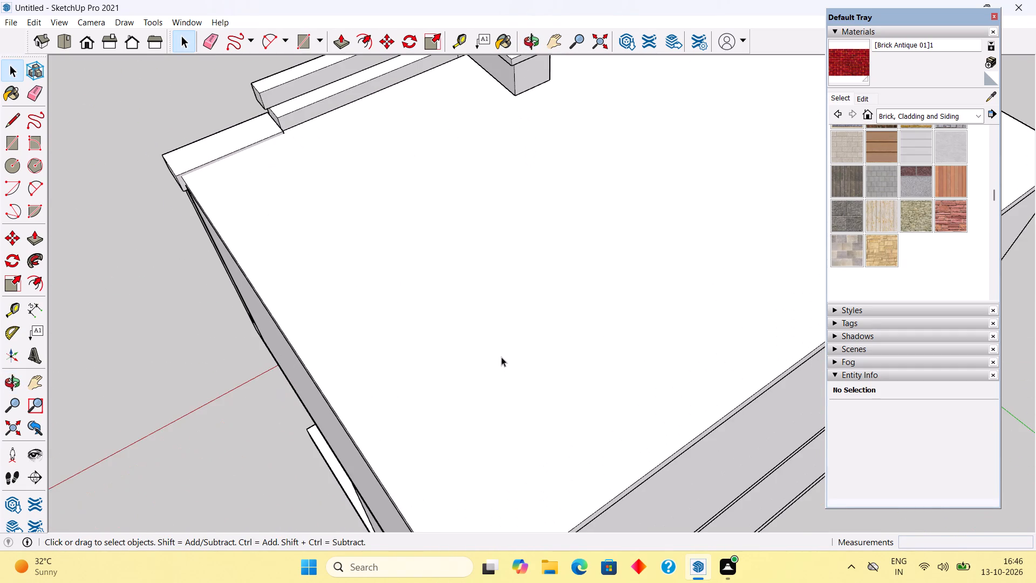
{"action": "middle_click_drag", "start_coordinate": [501, 357], "coordinate": [914, 207]}
{"action": "scroll", "coordinate": [657, 290], "scroll_direction": "down", "scroll_amount": 4}
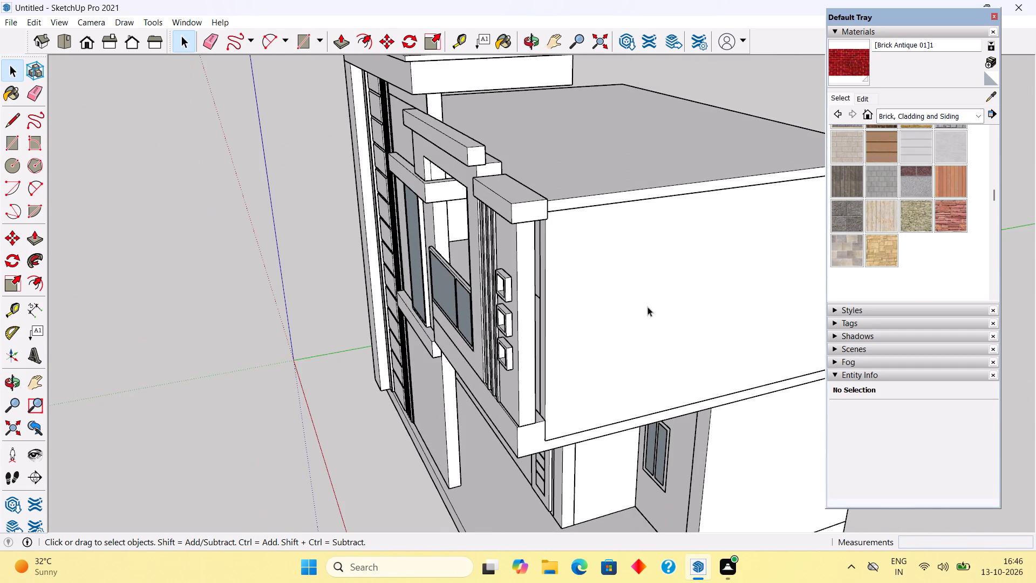
{"action": "scroll", "coordinate": [562, 411], "scroll_direction": "up", "scroll_amount": 9}
{"action": "middle_click_drag", "start_coordinate": [542, 399], "coordinate": [427, 449]}
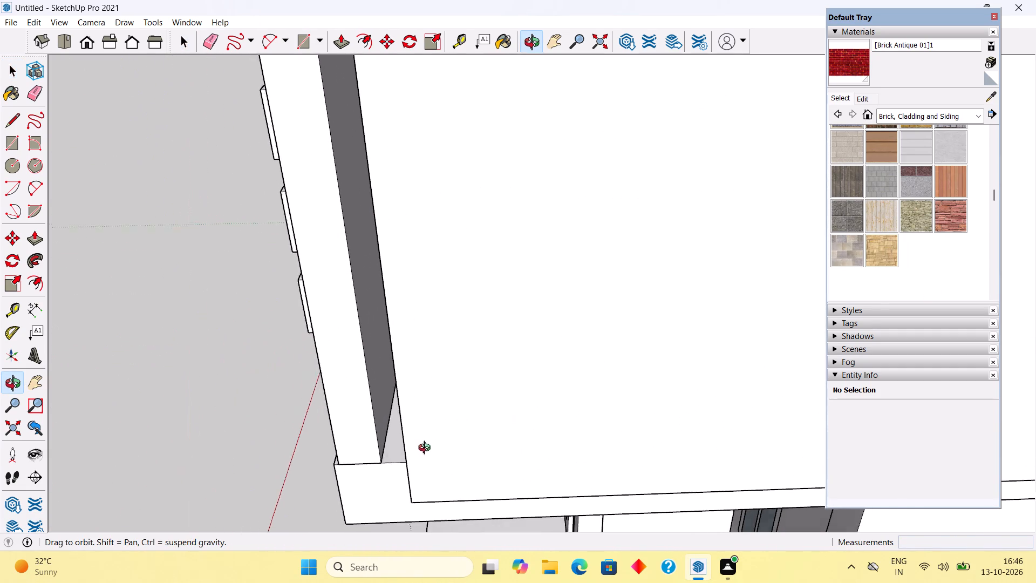
{"action": "middle_click_drag", "start_coordinate": [427, 449], "coordinate": [424, 450]}
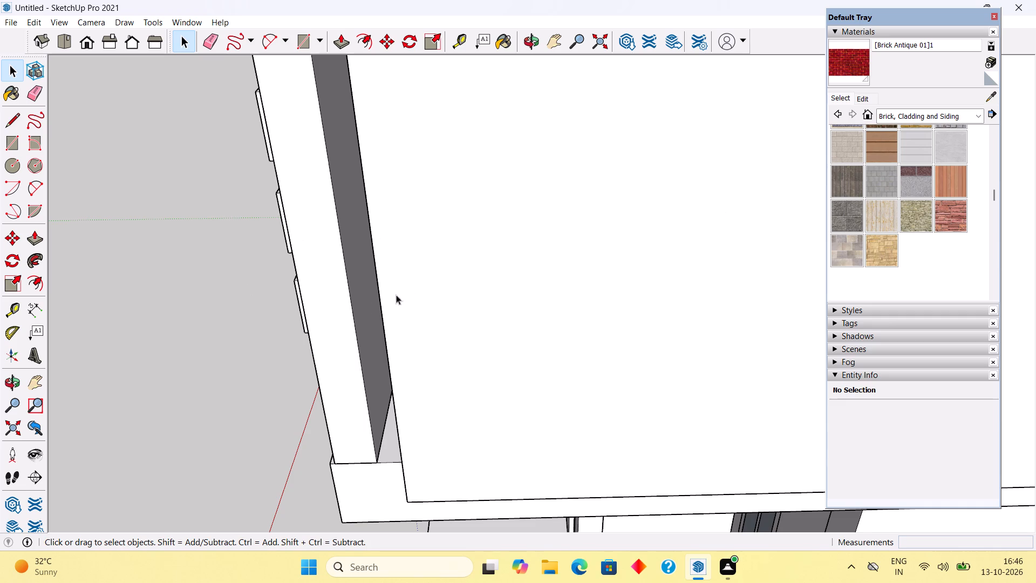
{"action": "middle_click_drag", "start_coordinate": [326, 306], "coordinate": [361, 308]}
{"action": "scroll", "coordinate": [381, 285], "scroll_direction": "up", "scroll_amount": 5}
{"action": "triple_click", "coordinate": [388, 280]}
{"action": "key", "text": "p"}
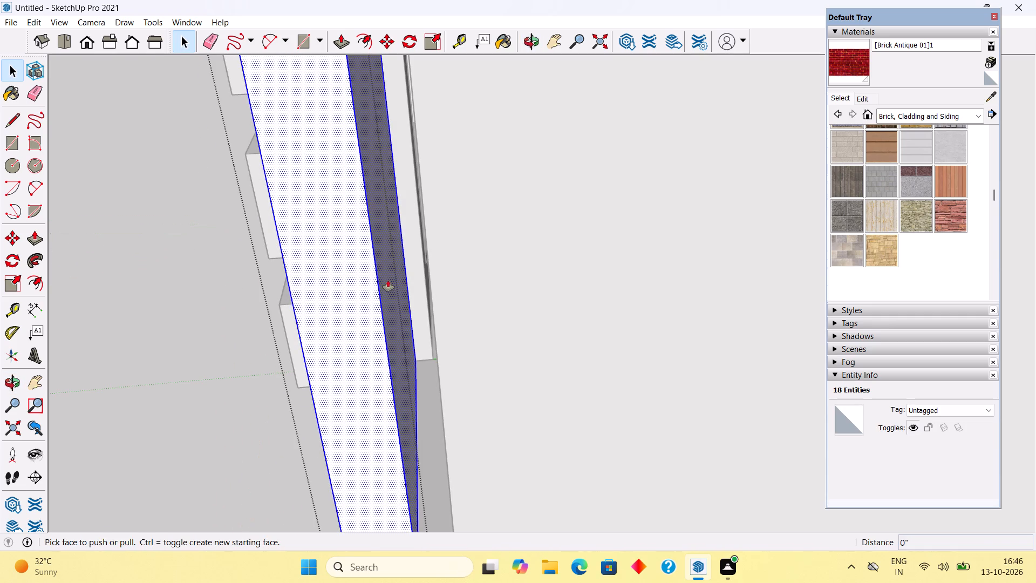
{"action": "left_click", "coordinate": [388, 280]}
{"action": "left_click", "coordinate": [435, 334]}
{"action": "key", "text": "space"}
{"action": "scroll", "coordinate": [413, 329], "scroll_direction": "down", "scroll_amount": 1}
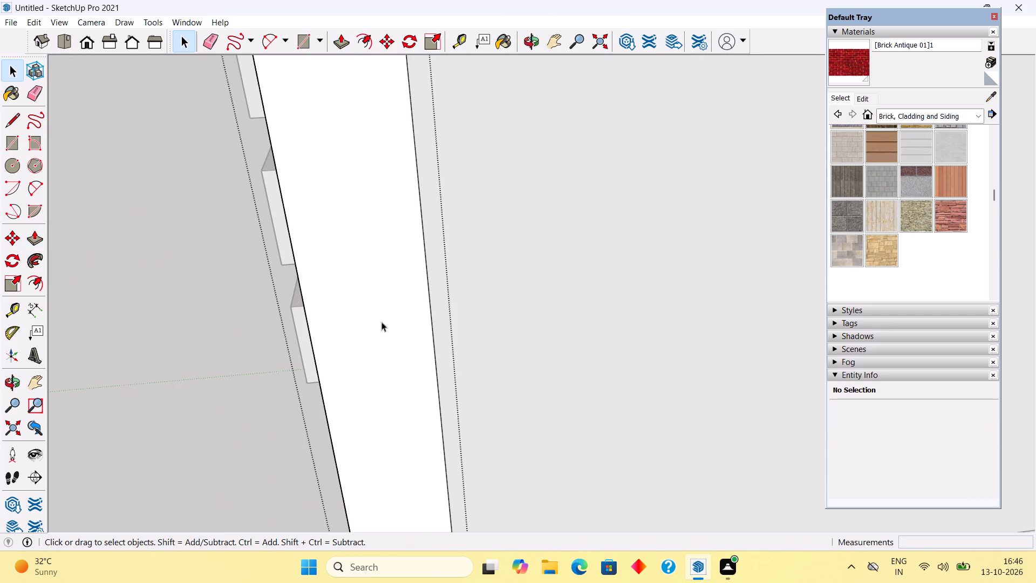
{"action": "left_click", "coordinate": [205, 280]}
Examine the extended panel's corner, the whole front elevation and the balcony wall with the motif.
{"action": "middle_click_drag", "start_coordinate": [313, 269], "coordinate": [512, 193]}
{"action": "scroll", "coordinate": [512, 193], "scroll_direction": "down", "scroll_amount": 11}
{"action": "middle_click_drag", "start_coordinate": [505, 326], "coordinate": [506, 328]}
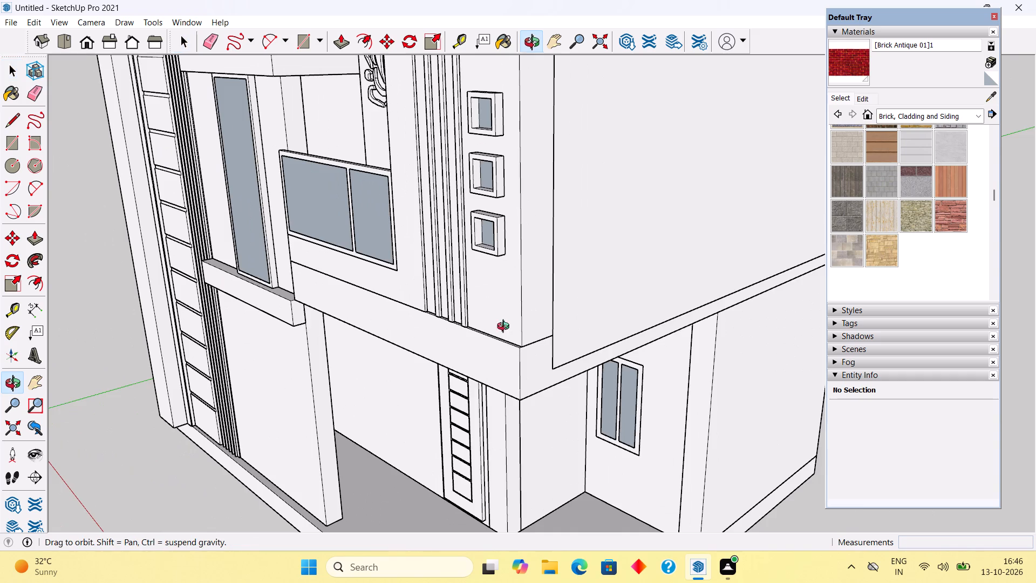
{"action": "middle_click_drag", "start_coordinate": [506, 328], "coordinate": [569, 358]}
{"action": "scroll", "coordinate": [569, 358], "scroll_direction": "down", "scroll_amount": 2}
{"action": "scroll", "coordinate": [560, 372], "scroll_direction": "up", "scroll_amount": 11}
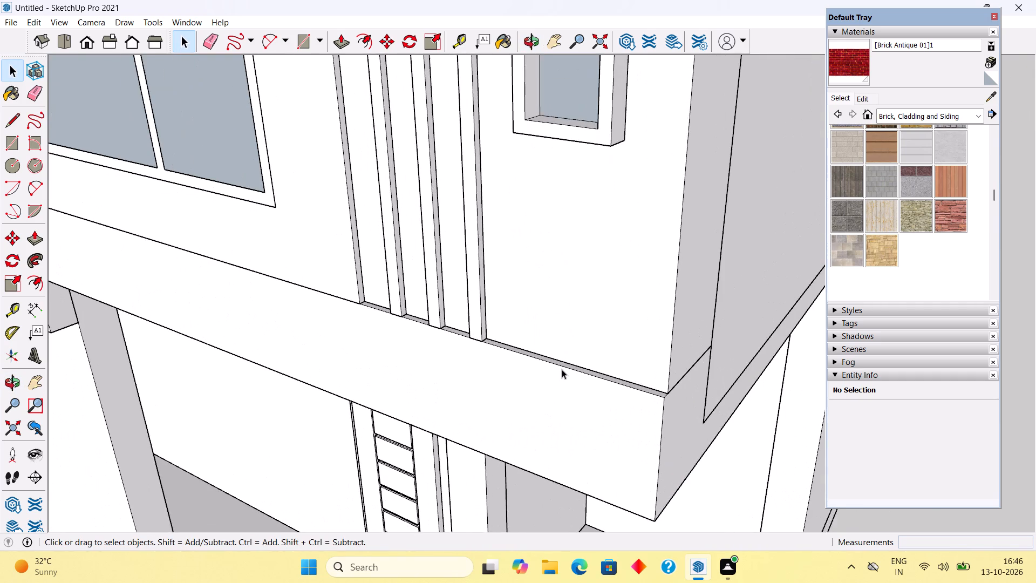
{"action": "middle_click_drag", "start_coordinate": [561, 366], "coordinate": [603, 371]}
{"action": "scroll", "coordinate": [603, 382], "scroll_direction": "down", "scroll_amount": 20}
{"action": "scroll", "coordinate": [603, 382], "scroll_direction": "down", "scroll_amount": 2}
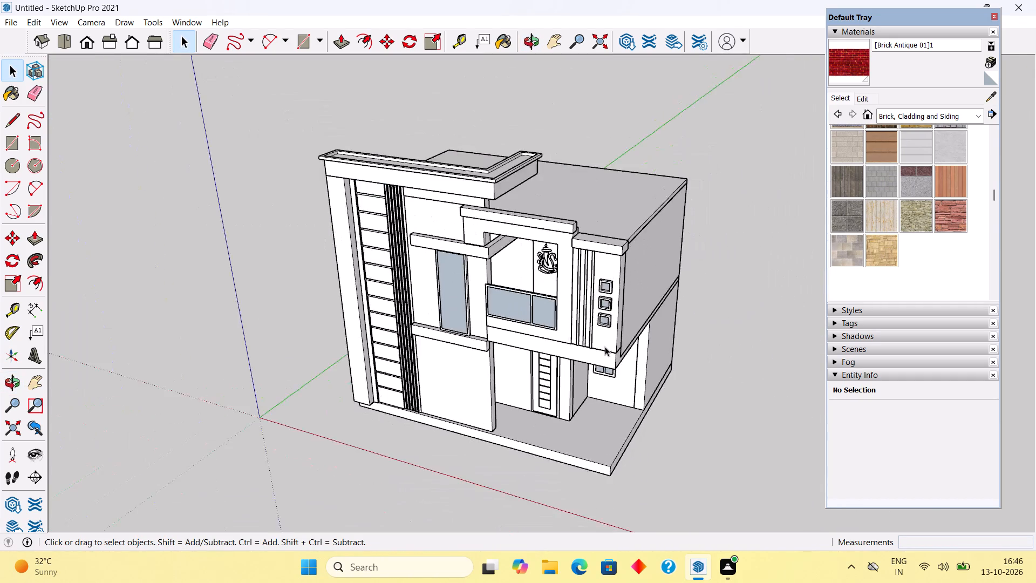
{"action": "middle_click_drag", "start_coordinate": [605, 347], "coordinate": [731, 268]}
{"action": "left_click", "coordinate": [733, 262]}
{"action": "middle_click_drag", "start_coordinate": [397, 366], "coordinate": [464, 307]}
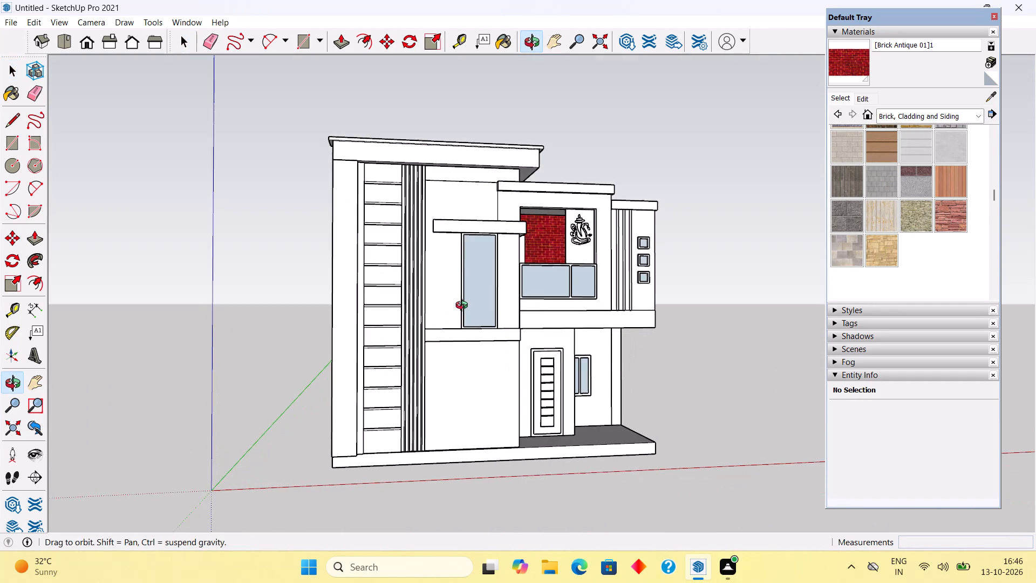
{"action": "middle_click_drag", "start_coordinate": [464, 307], "coordinate": [462, 322]}
{"action": "scroll", "coordinate": [462, 322], "scroll_direction": "up", "scroll_amount": 1}
{"action": "middle_click_drag", "start_coordinate": [519, 313], "coordinate": [491, 323]}
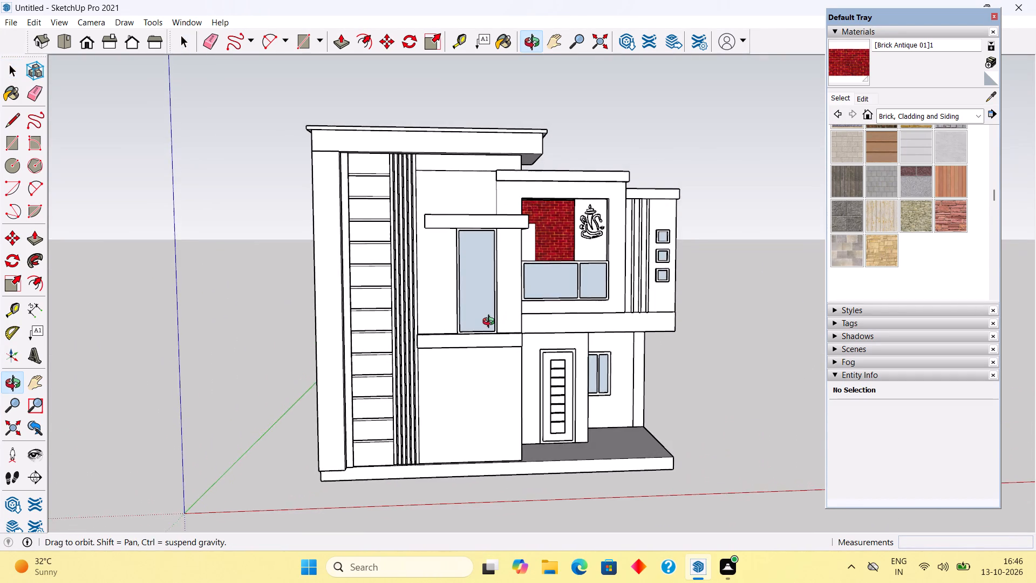
{"action": "middle_click_drag", "start_coordinate": [491, 323], "coordinate": [492, 317]}
{"action": "scroll", "coordinate": [497, 311], "scroll_direction": "up", "scroll_amount": 2}
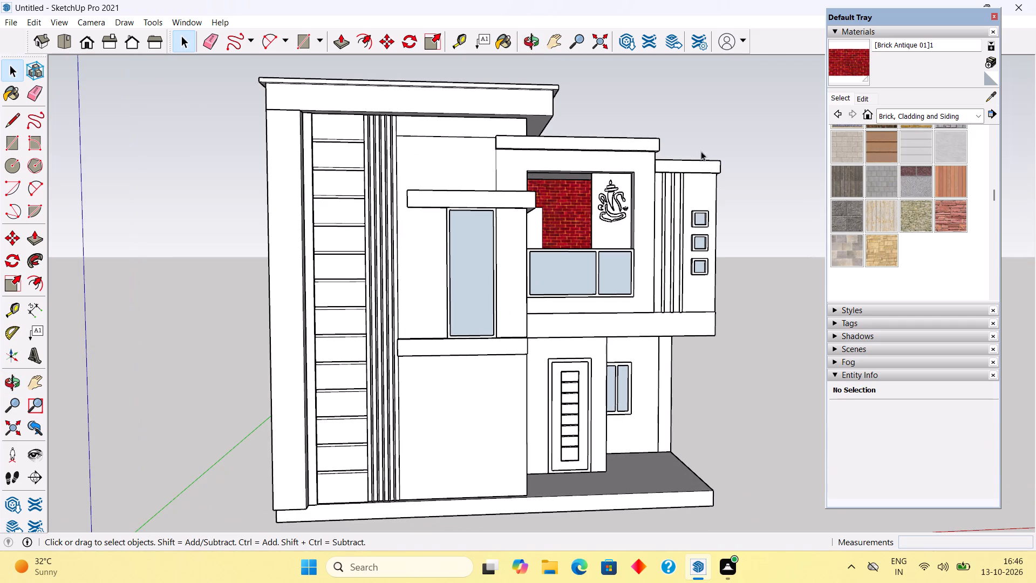
{"action": "scroll", "coordinate": [635, 220], "scroll_direction": "up", "scroll_amount": 8}
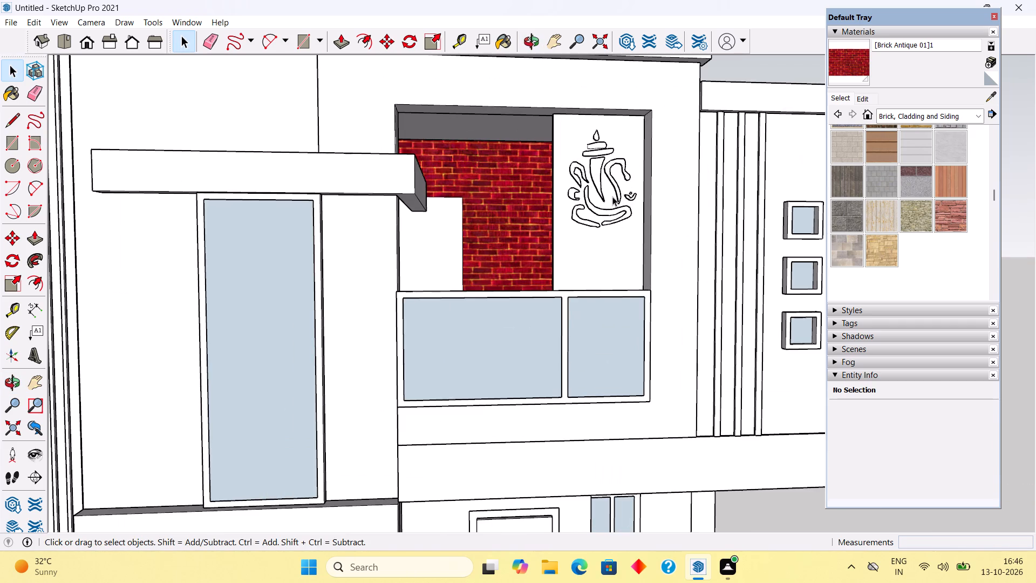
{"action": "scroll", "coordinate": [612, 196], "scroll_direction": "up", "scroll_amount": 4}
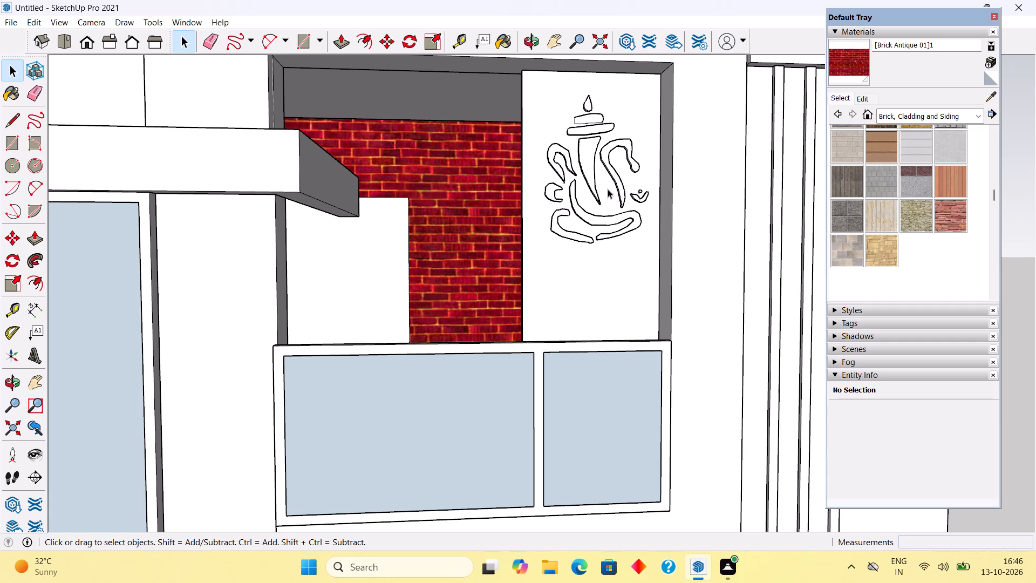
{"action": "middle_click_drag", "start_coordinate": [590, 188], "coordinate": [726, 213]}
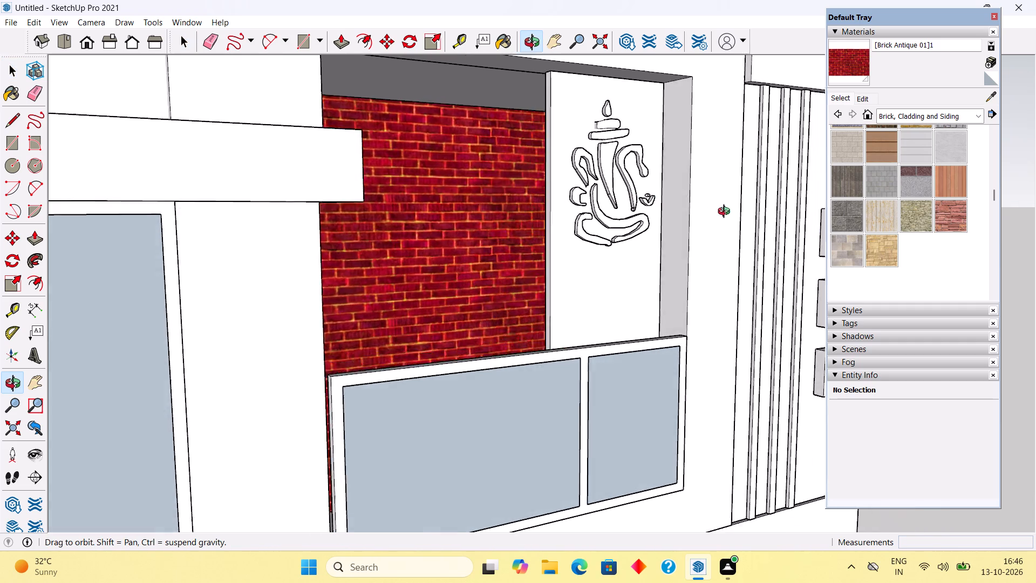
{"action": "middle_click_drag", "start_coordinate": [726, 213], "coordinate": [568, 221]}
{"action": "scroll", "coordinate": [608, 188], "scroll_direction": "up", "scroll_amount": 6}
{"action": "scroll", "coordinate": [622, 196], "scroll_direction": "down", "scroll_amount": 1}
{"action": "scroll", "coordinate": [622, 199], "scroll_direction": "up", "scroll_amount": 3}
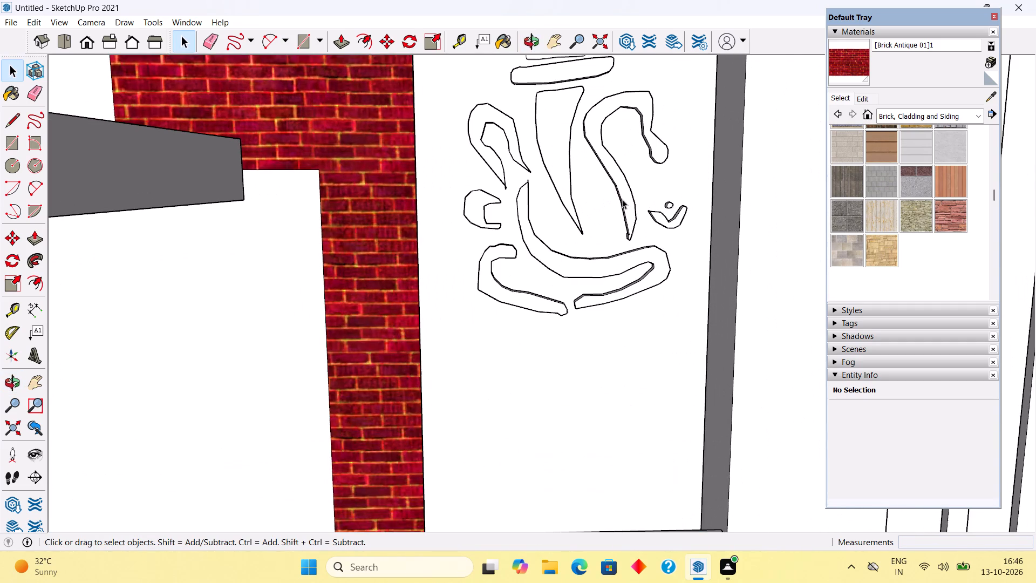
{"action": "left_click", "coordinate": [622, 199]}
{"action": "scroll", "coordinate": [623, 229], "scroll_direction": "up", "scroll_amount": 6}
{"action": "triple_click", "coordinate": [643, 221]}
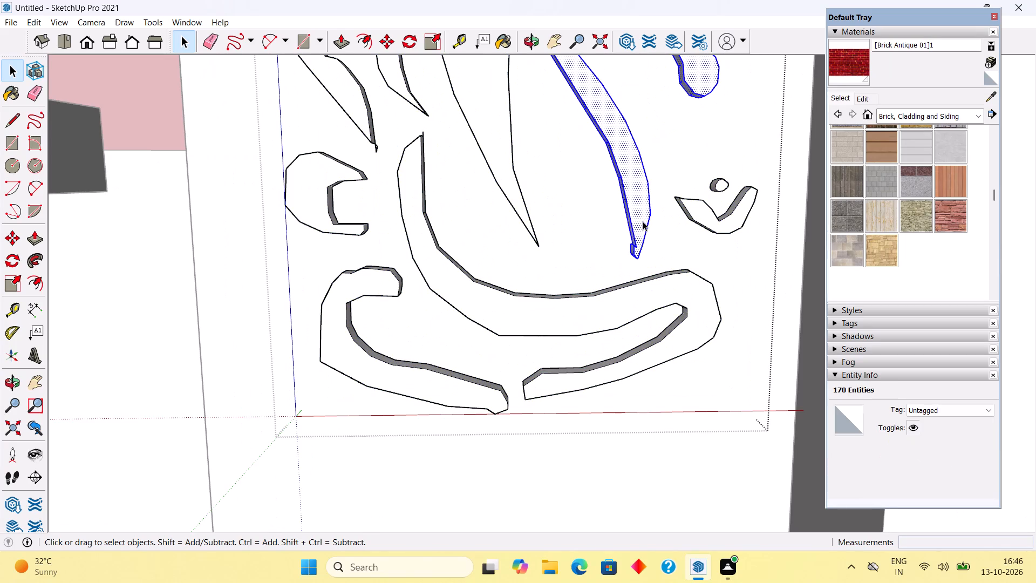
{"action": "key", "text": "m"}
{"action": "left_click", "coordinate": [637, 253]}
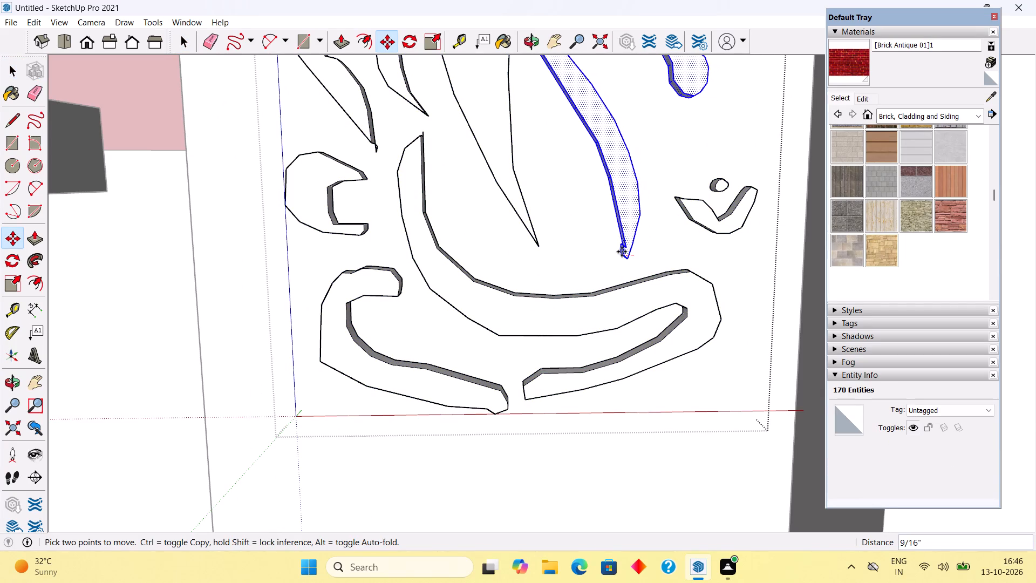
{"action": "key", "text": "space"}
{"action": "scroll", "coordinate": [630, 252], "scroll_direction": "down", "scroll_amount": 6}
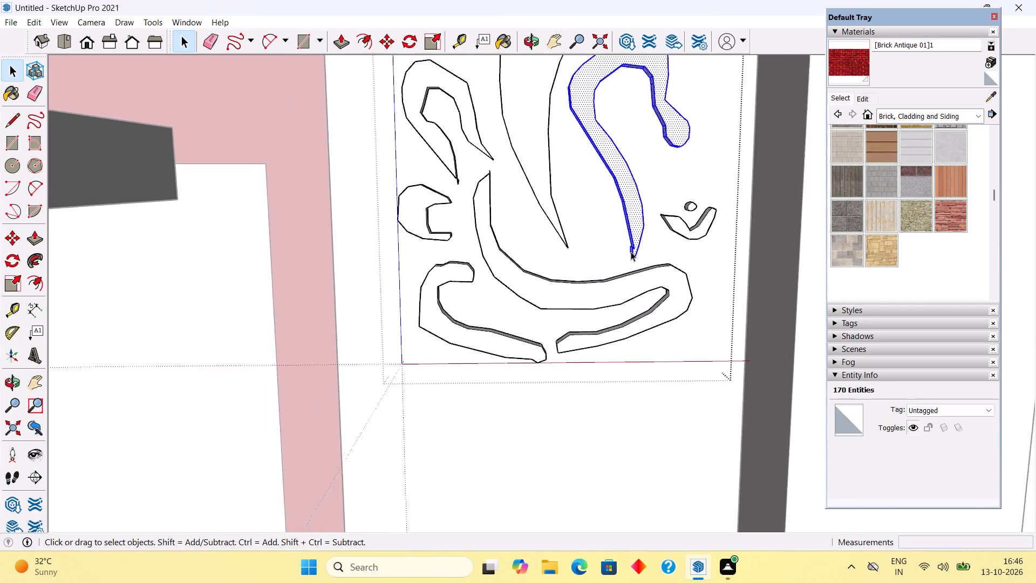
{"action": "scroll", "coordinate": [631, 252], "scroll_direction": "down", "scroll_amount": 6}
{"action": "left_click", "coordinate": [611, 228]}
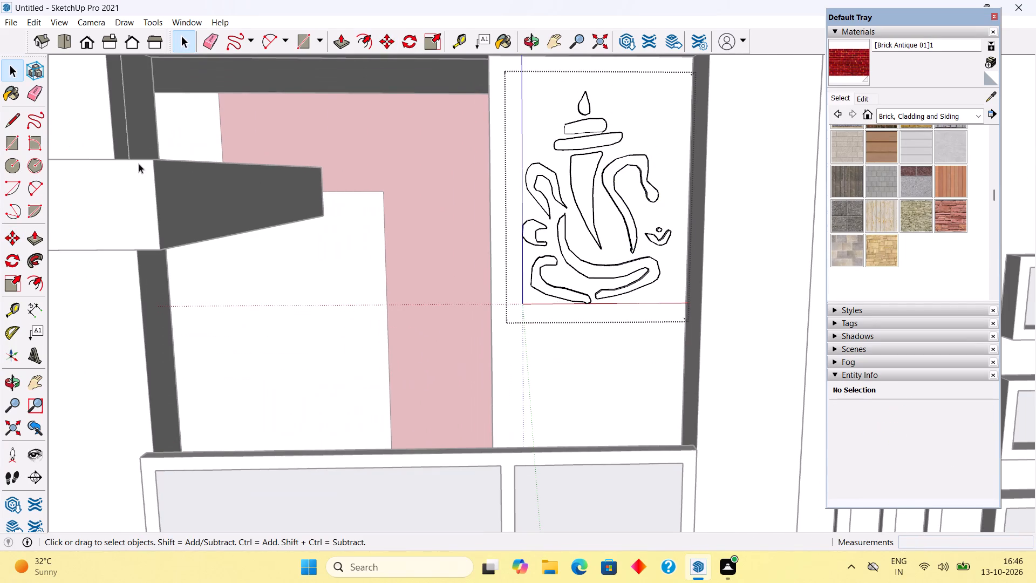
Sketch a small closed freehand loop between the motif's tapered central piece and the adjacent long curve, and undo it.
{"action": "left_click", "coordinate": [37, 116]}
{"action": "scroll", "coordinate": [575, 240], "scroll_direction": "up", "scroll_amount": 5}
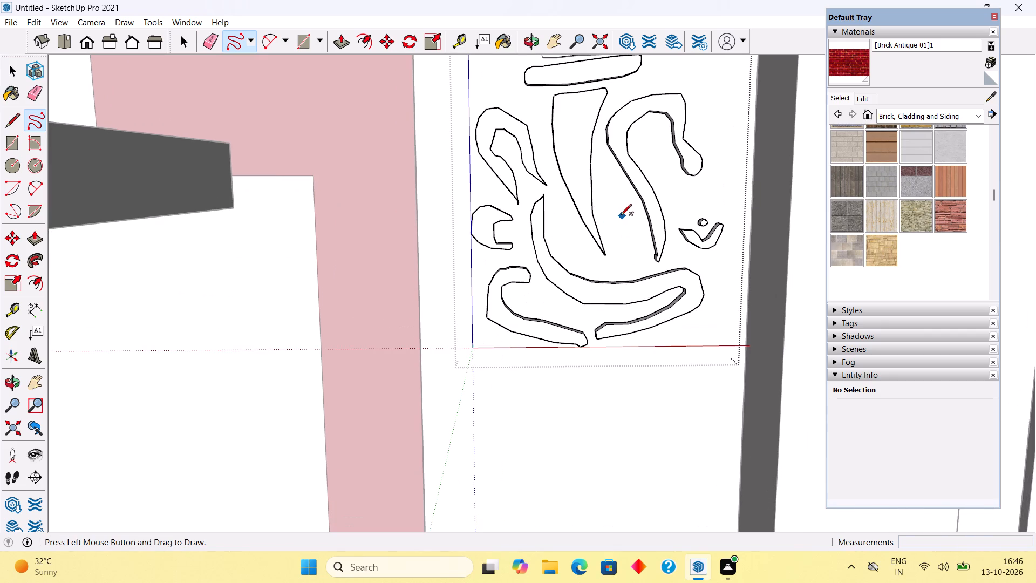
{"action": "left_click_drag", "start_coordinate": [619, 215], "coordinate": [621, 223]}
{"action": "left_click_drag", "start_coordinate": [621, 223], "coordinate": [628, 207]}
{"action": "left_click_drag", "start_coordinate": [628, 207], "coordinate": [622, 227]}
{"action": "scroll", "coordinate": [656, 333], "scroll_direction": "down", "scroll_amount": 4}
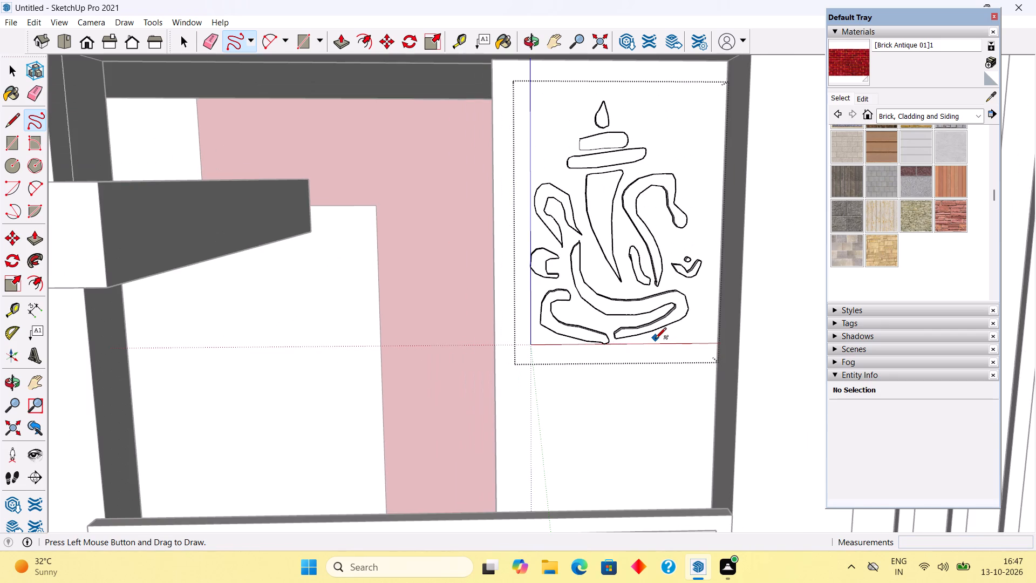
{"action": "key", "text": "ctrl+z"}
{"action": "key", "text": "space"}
Leave the motif group and examine the whole front elevation of the house from several distances and angles.
{"action": "scroll", "coordinate": [655, 340], "scroll_direction": "down", "scroll_amount": 17}
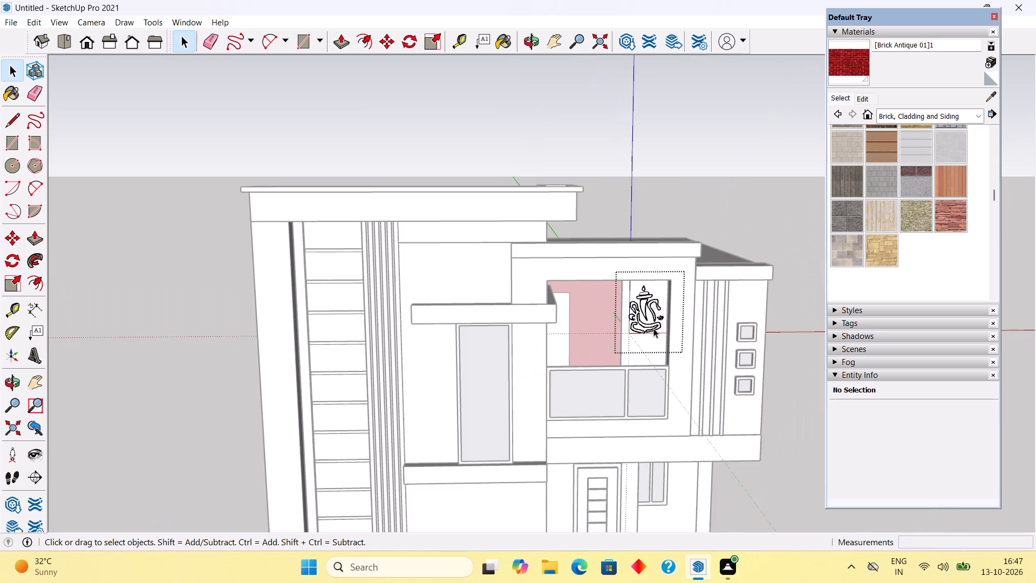
{"action": "left_click", "coordinate": [736, 171]}
{"action": "middle_click_drag", "start_coordinate": [602, 309], "coordinate": [578, 291]}
{"action": "scroll", "coordinate": [578, 291], "scroll_direction": "down", "scroll_amount": 3}
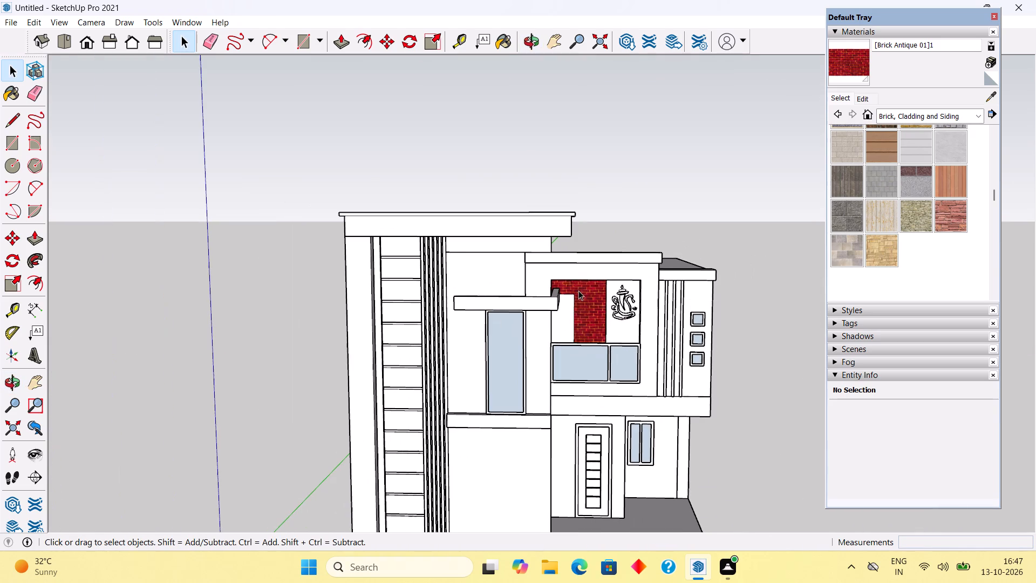
{"action": "scroll", "coordinate": [638, 154], "scroll_direction": "down", "scroll_amount": 5}
{"action": "scroll", "coordinate": [518, 355], "scroll_direction": "up", "scroll_amount": 5}
{"action": "middle_click_drag", "start_coordinate": [500, 342], "coordinate": [510, 347]}
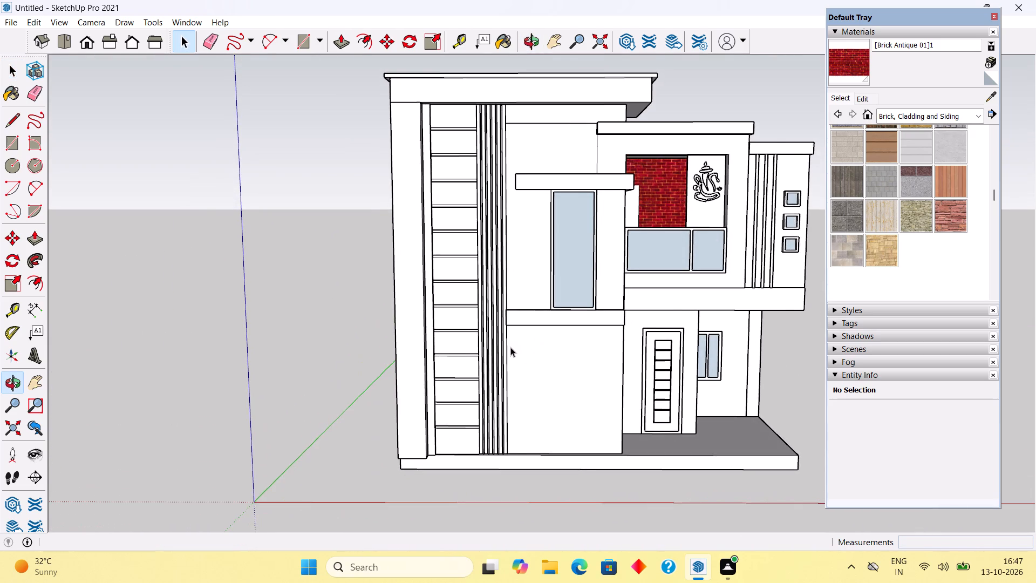
{"action": "scroll", "coordinate": [510, 346], "scroll_direction": "up", "scroll_amount": 1}
{"action": "scroll", "coordinate": [511, 345], "scroll_direction": "down", "scroll_amount": 4}
{"action": "scroll", "coordinate": [827, 112], "scroll_direction": "up", "scroll_amount": 3}
{"action": "scroll", "coordinate": [778, 140], "scroll_direction": "up", "scroll_amount": 2}
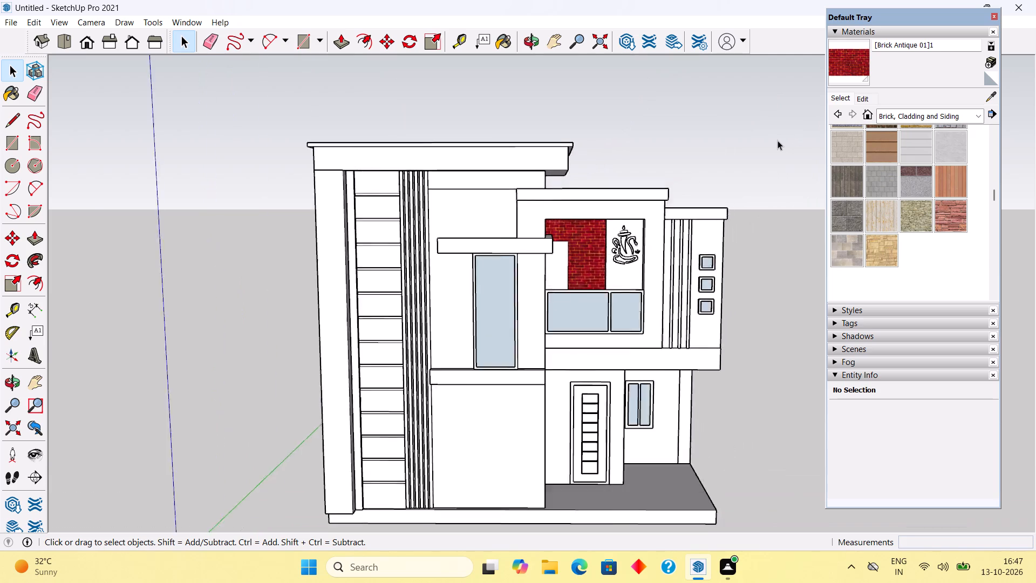
{"action": "scroll", "coordinate": [778, 140], "scroll_direction": "up", "scroll_amount": 2}
{"action": "middle_click_drag", "start_coordinate": [723, 209], "coordinate": [729, 189]}
{"action": "scroll", "coordinate": [730, 188], "scroll_direction": "down", "scroll_amount": 3}
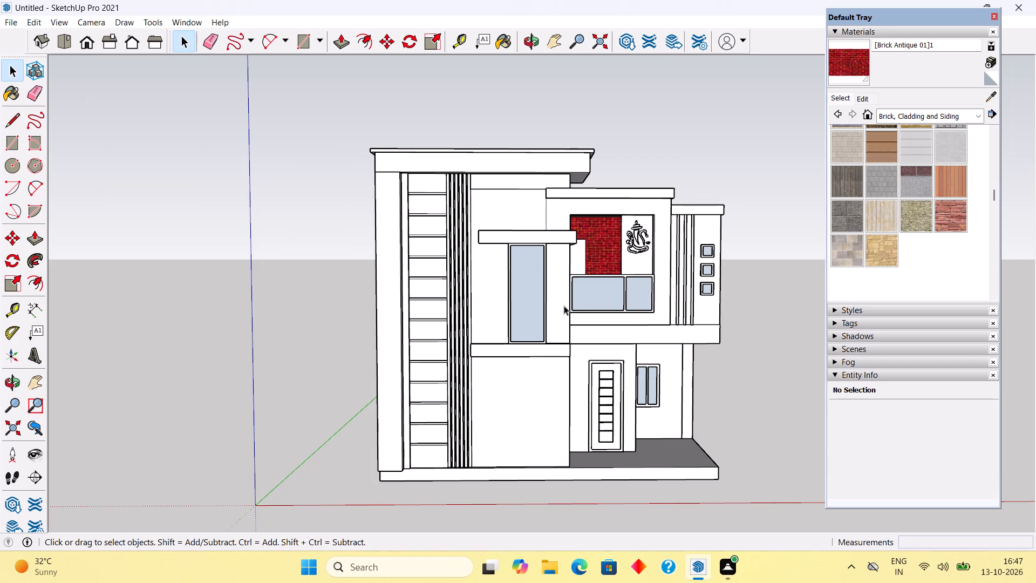
Inside the motif group, select the entire tapered central trunk piece and hide it.
{"action": "scroll", "coordinate": [642, 286], "scroll_direction": "up", "scroll_amount": 6}
{"action": "scroll", "coordinate": [650, 166], "scroll_direction": "up", "scroll_amount": 18}
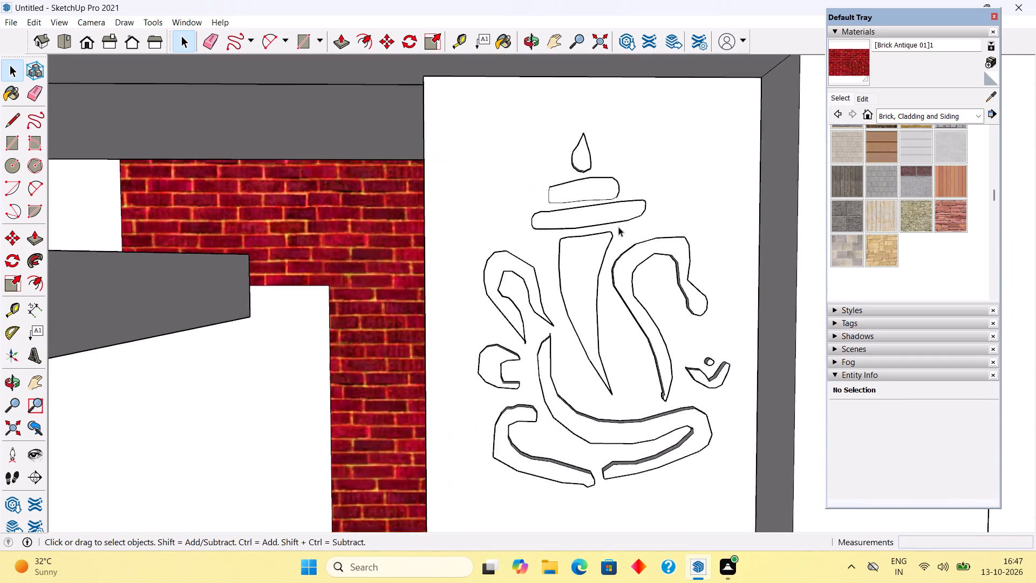
{"action": "scroll", "coordinate": [618, 227], "scroll_direction": "up", "scroll_amount": 2}
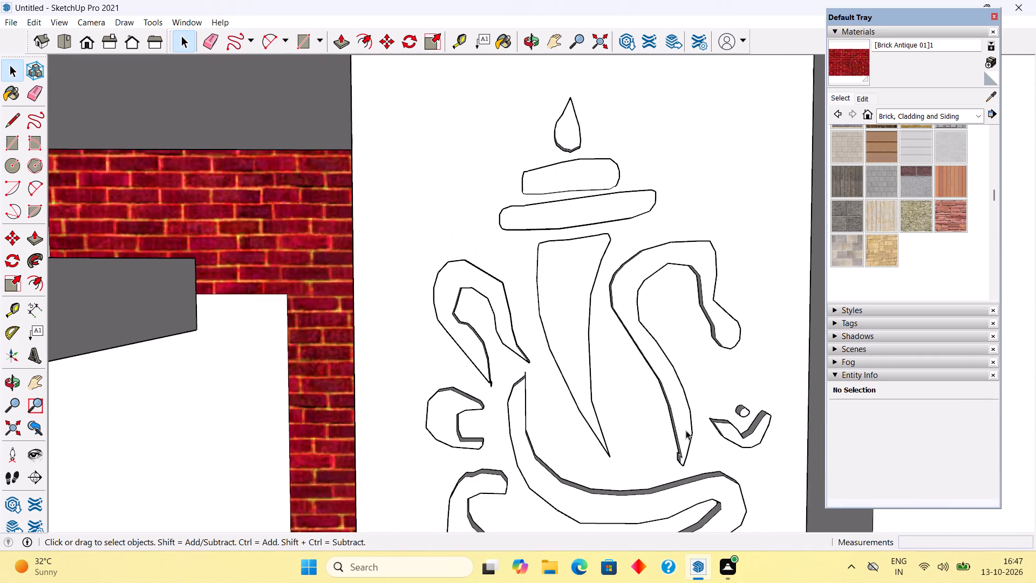
{"action": "left_click", "coordinate": [574, 373]}
{"action": "triple_click", "coordinate": [574, 372]}
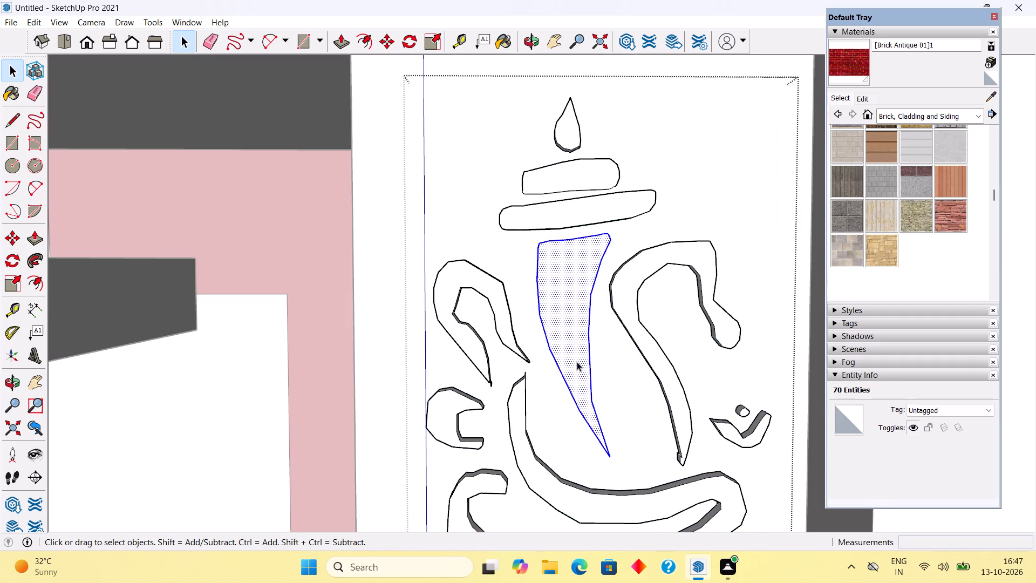
{"action": "middle_click_drag", "start_coordinate": [577, 356], "coordinate": [643, 361]}
{"action": "right_click", "coordinate": [578, 322]}
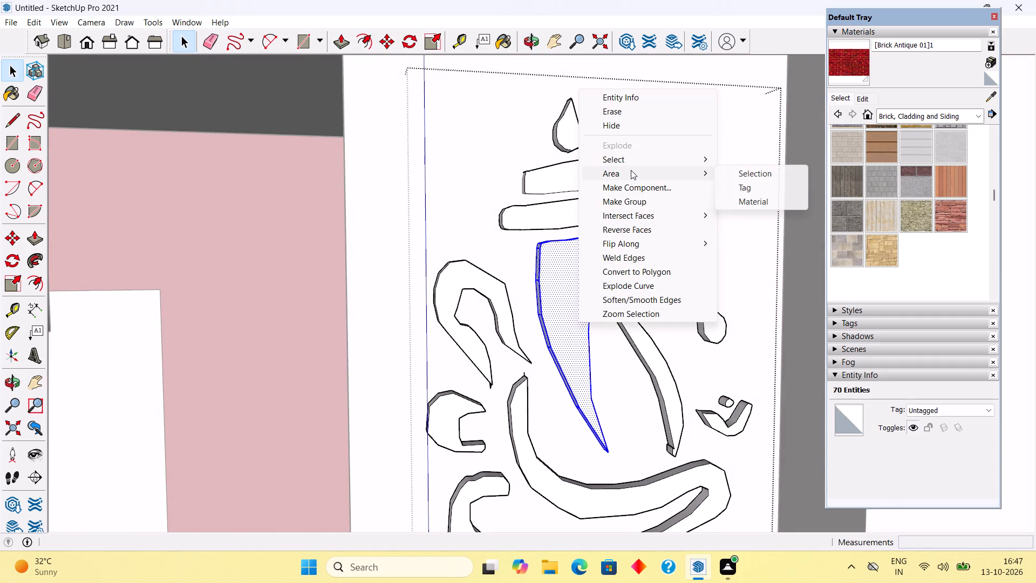
{"action": "left_click", "coordinate": [622, 125]}
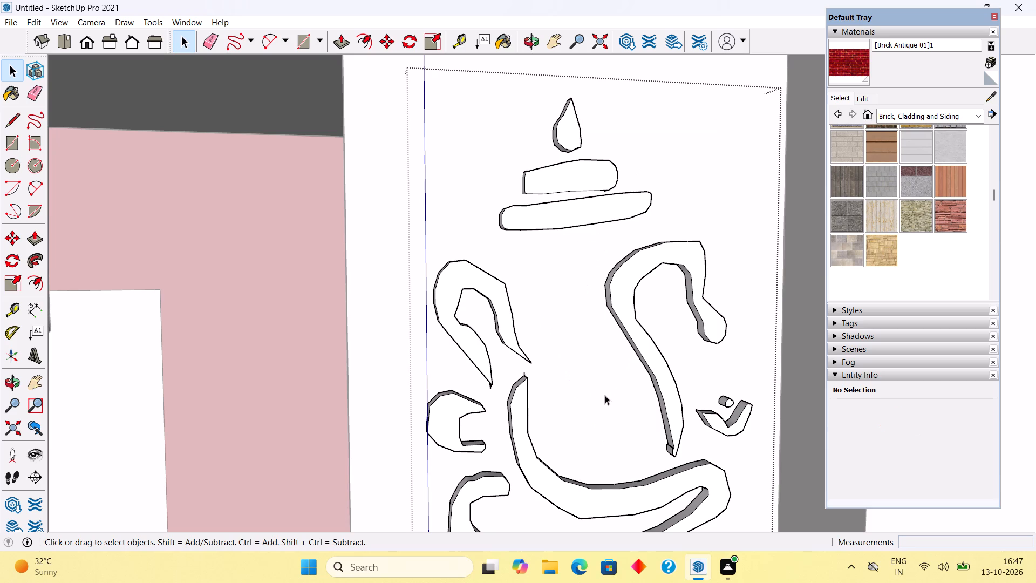
Draw a new freehand trunk outline with a curled lower end where the hidden tapered piece stood, closing it at the top.
{"action": "left_click", "coordinate": [37, 120]}
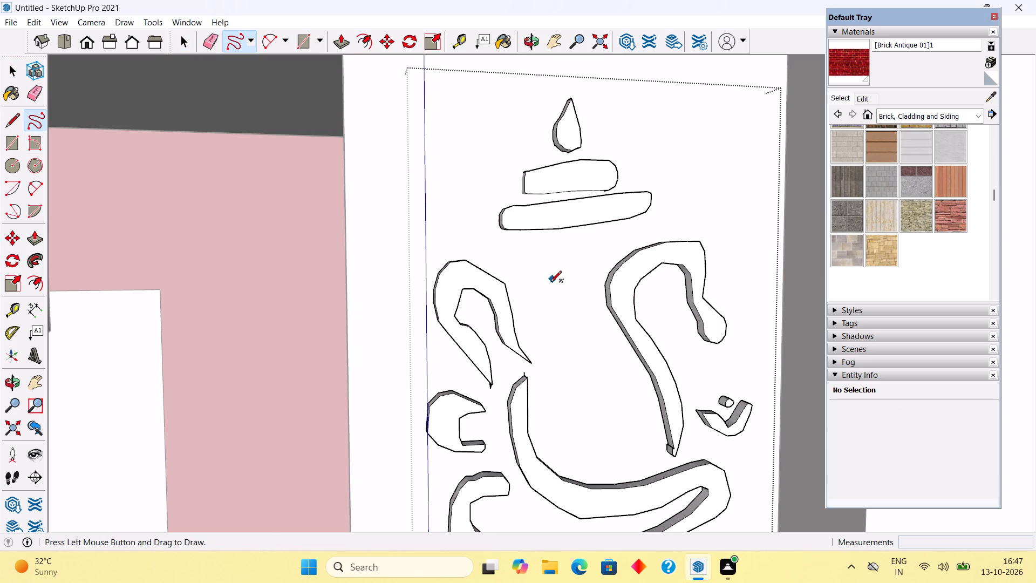
{"action": "left_click_drag", "start_coordinate": [542, 281], "coordinate": [586, 312]}
{"action": "left_click_drag", "start_coordinate": [586, 312], "coordinate": [622, 387]}
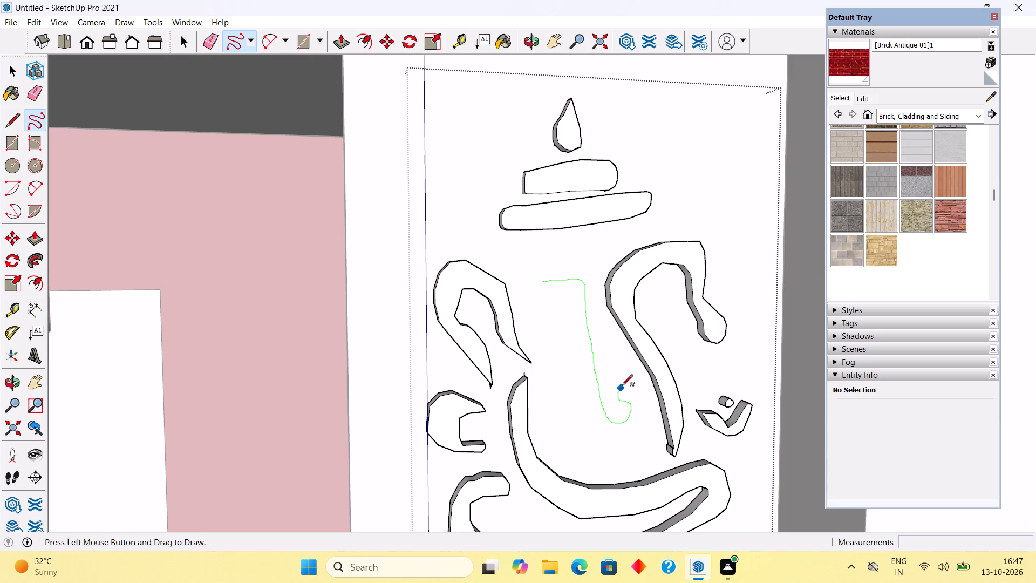
{"action": "left_click_drag", "start_coordinate": [622, 387], "coordinate": [588, 417]}
{"action": "left_click_drag", "start_coordinate": [588, 417], "coordinate": [533, 284]}
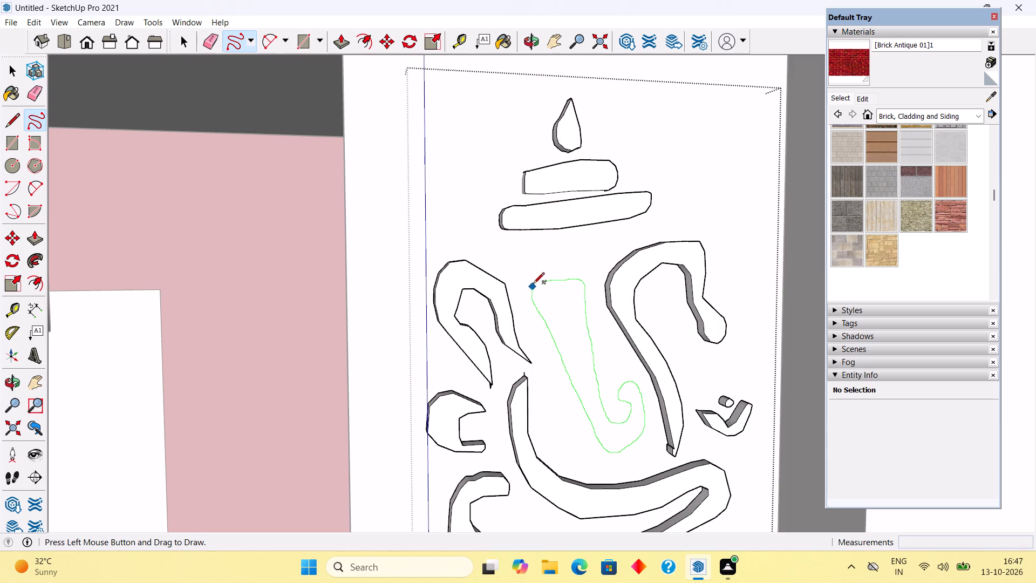
{"action": "left_click_drag", "start_coordinate": [533, 284], "coordinate": [586, 283]}
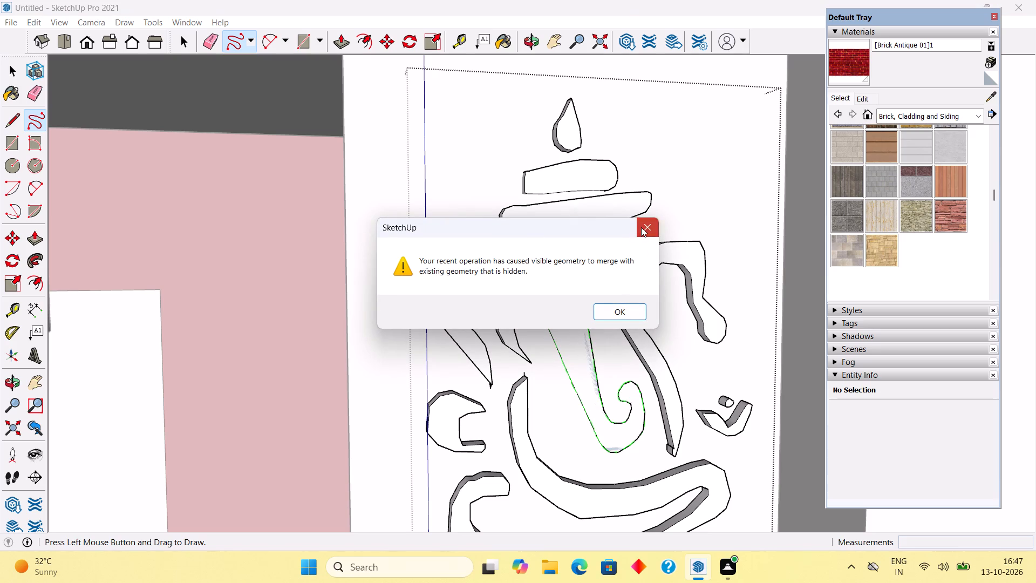
{"action": "left_click", "coordinate": [641, 227]}
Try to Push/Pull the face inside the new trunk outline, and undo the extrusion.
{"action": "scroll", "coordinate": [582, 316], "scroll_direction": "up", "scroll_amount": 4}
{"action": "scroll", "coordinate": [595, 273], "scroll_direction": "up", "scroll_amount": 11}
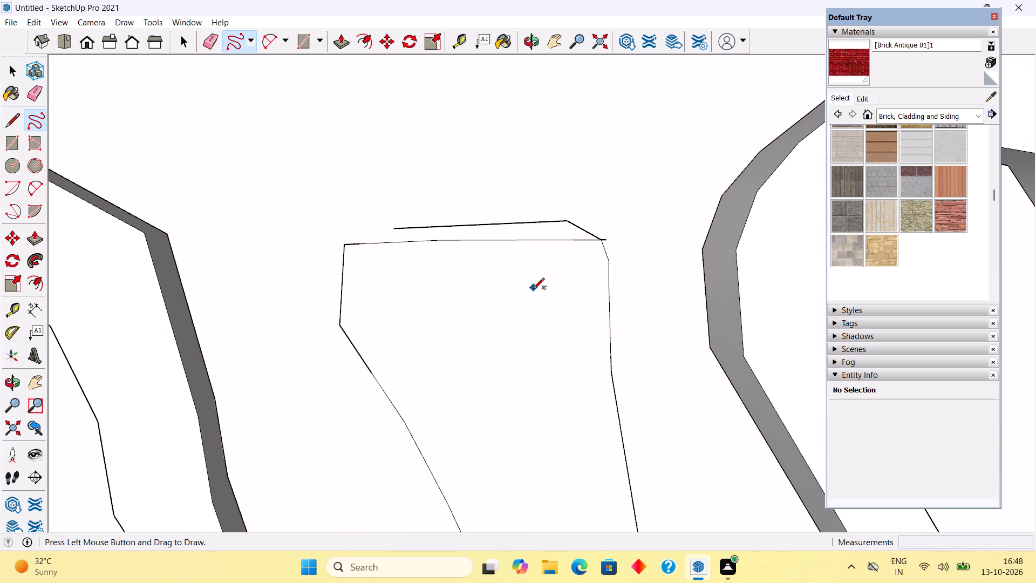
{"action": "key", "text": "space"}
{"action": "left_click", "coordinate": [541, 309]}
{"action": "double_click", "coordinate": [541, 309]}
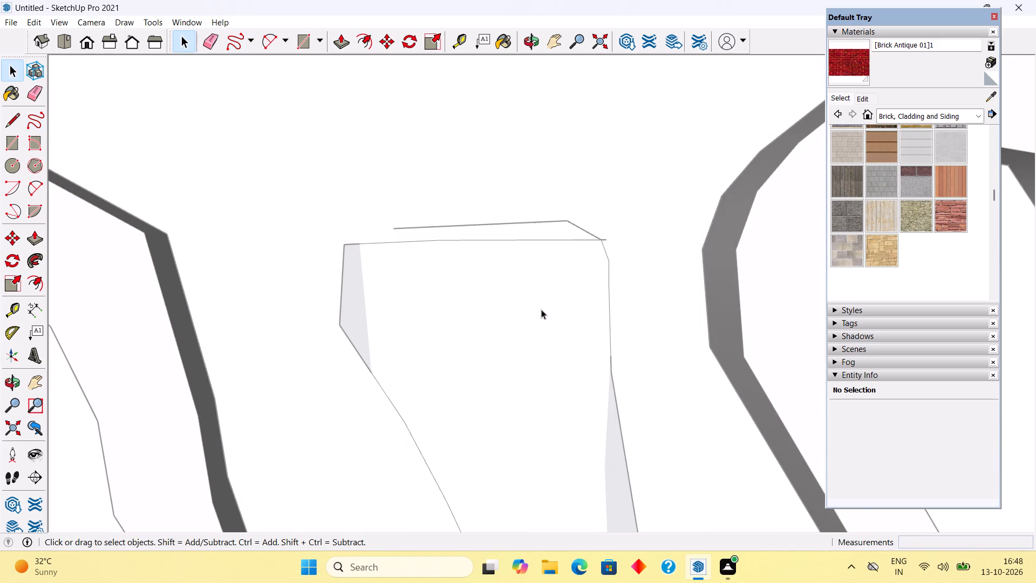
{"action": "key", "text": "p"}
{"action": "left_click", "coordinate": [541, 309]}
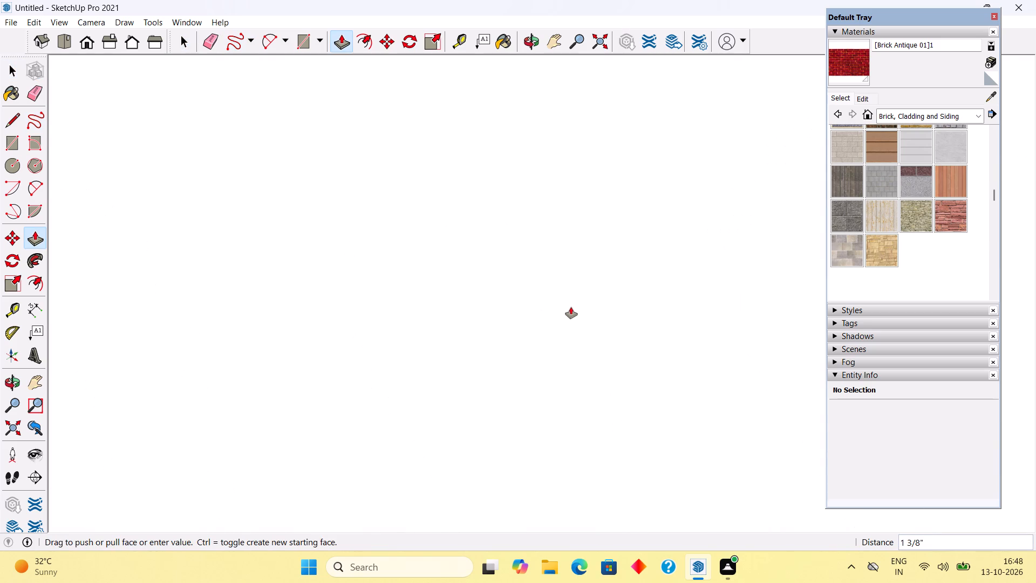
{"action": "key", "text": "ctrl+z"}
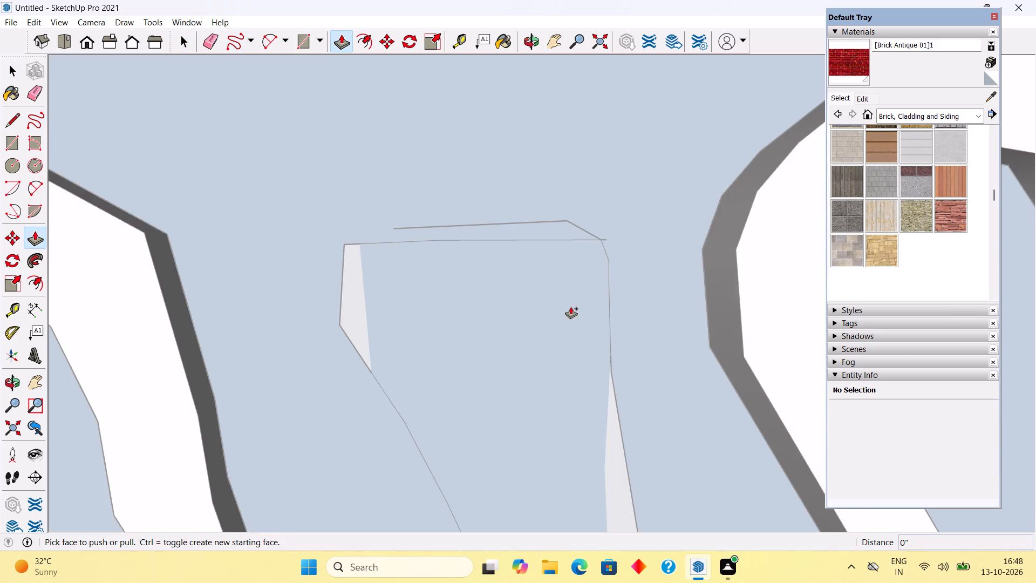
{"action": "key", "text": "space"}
Delete the stray overlapping line above the top edge of the new trunk outline.
{"action": "scroll", "coordinate": [571, 307], "scroll_direction": "down", "scroll_amount": 17}
{"action": "scroll", "coordinate": [581, 294], "scroll_direction": "down", "scroll_amount": 5}
{"action": "scroll", "coordinate": [582, 279], "scroll_direction": "up", "scroll_amount": 17}
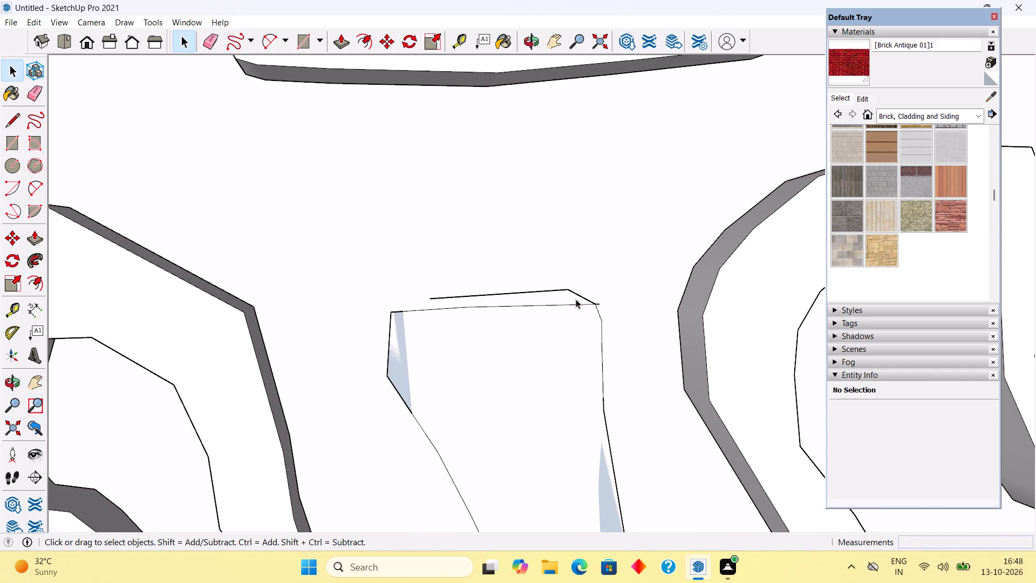
{"action": "left_click", "coordinate": [578, 295]}
{"action": "key", "text": "Delete"}
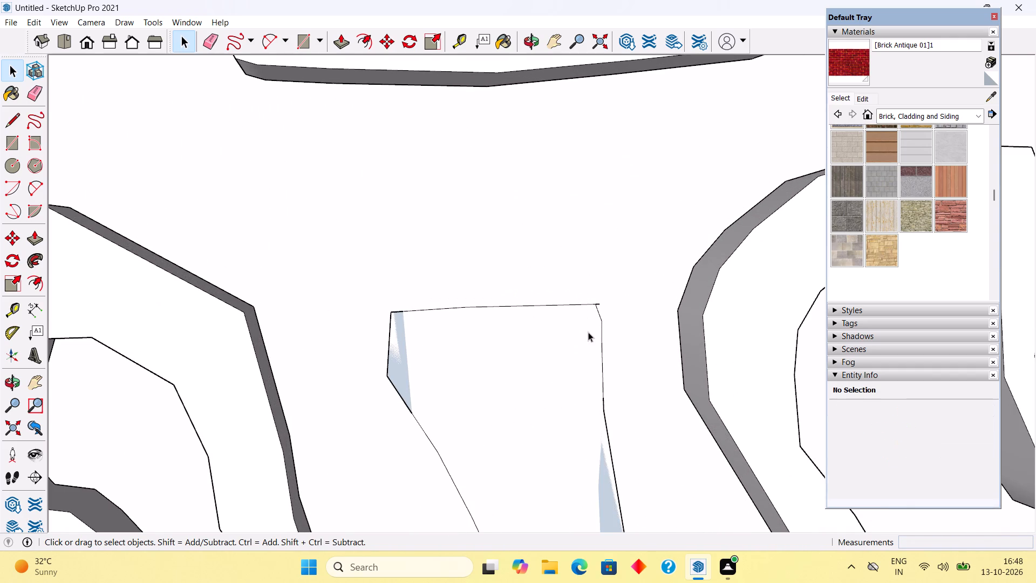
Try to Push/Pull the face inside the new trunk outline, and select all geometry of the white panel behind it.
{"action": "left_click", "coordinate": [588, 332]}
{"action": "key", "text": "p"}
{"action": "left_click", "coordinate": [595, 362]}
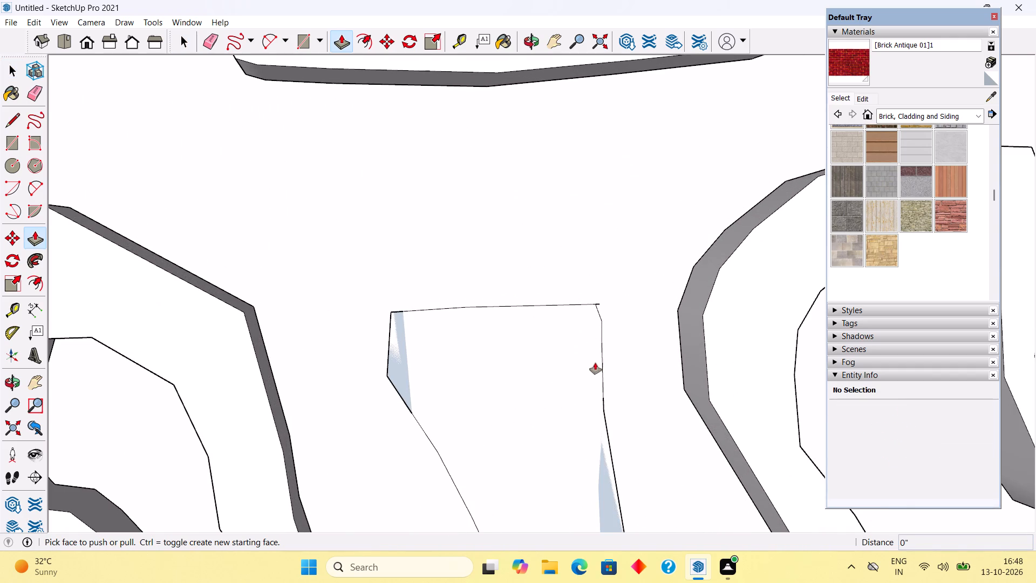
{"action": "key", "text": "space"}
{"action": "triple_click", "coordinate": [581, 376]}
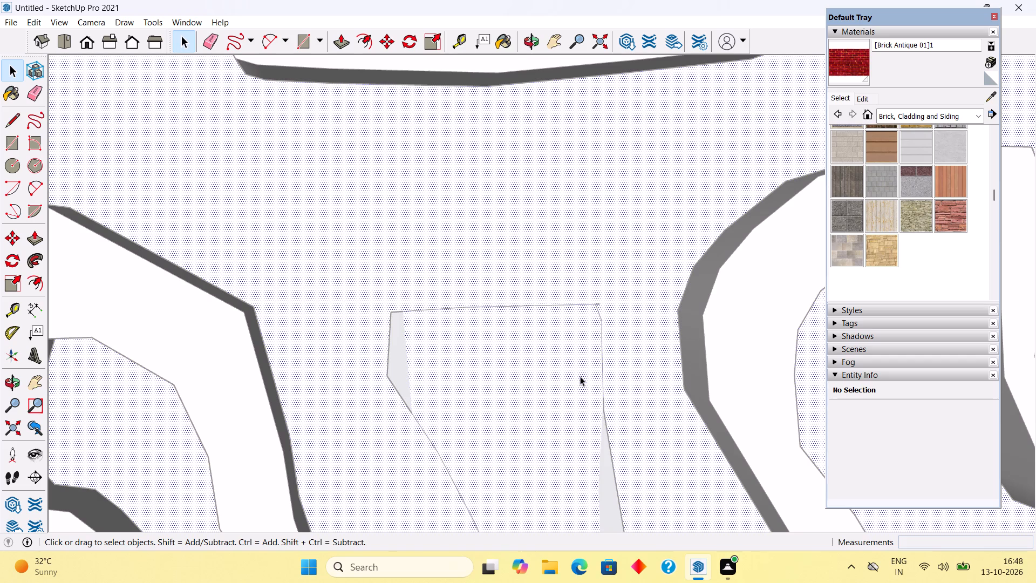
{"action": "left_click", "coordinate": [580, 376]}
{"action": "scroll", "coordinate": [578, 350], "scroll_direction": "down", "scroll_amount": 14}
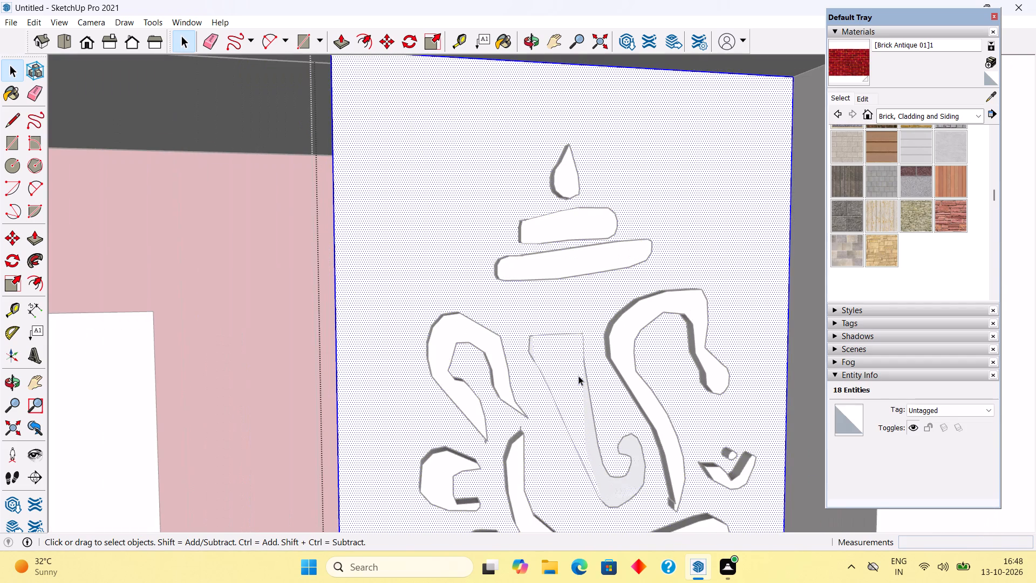
Undo the freehand curled trunk outline drawn inside the motif group.
{"action": "key", "text": "ctrl+z"}
{"action": "key", "text": "ctrl+z"}
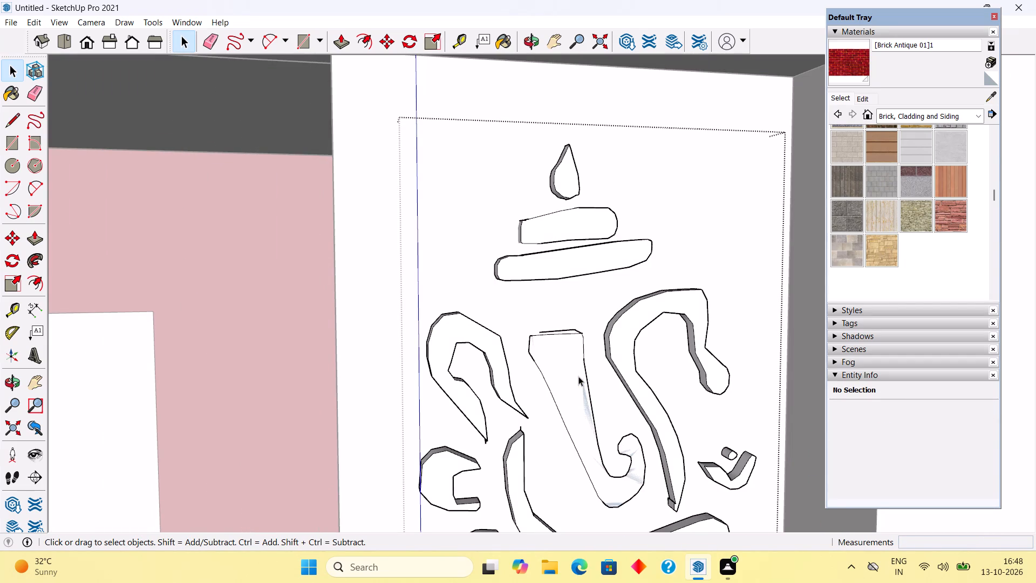
{"action": "key", "text": "ctrl+z"}
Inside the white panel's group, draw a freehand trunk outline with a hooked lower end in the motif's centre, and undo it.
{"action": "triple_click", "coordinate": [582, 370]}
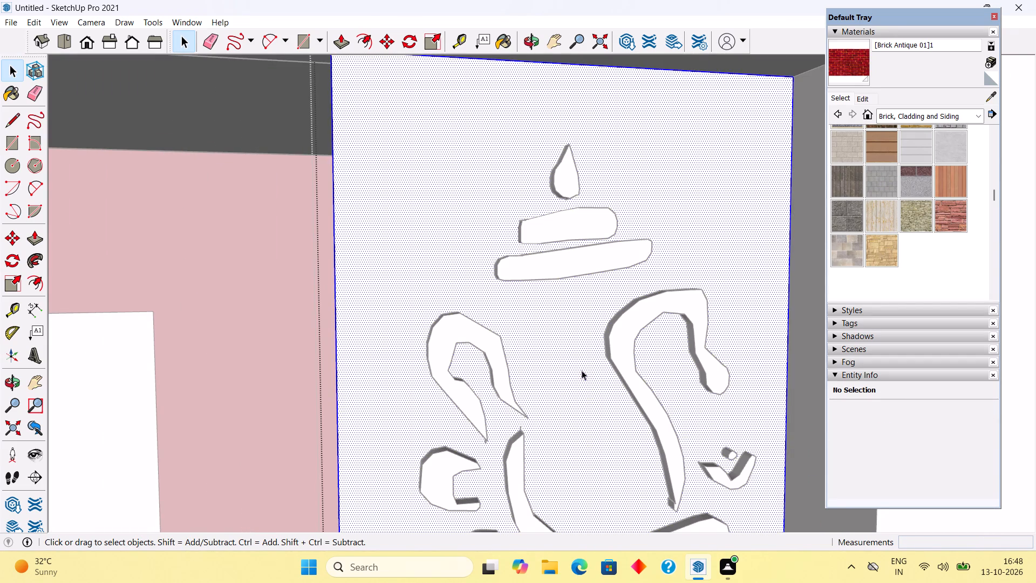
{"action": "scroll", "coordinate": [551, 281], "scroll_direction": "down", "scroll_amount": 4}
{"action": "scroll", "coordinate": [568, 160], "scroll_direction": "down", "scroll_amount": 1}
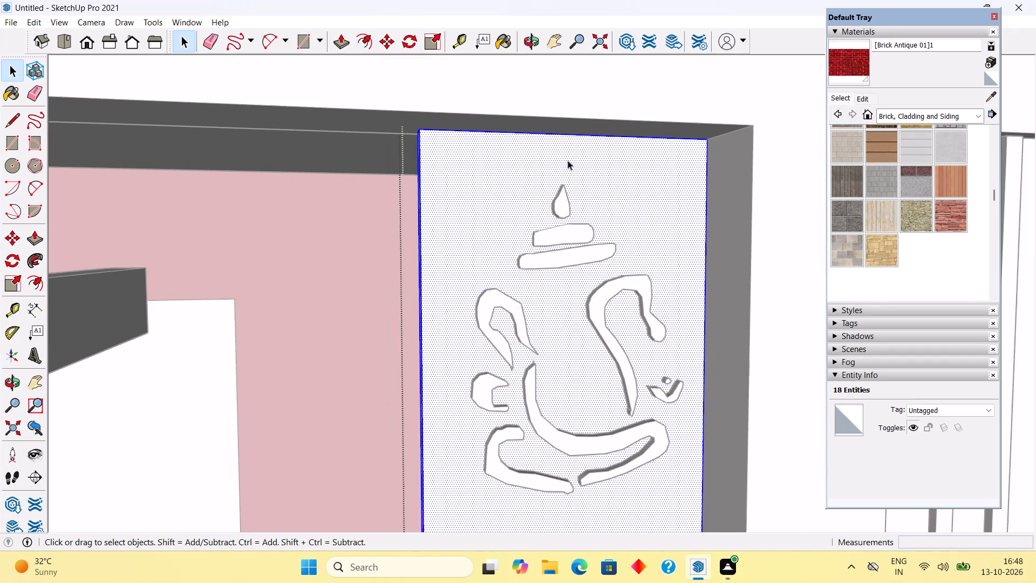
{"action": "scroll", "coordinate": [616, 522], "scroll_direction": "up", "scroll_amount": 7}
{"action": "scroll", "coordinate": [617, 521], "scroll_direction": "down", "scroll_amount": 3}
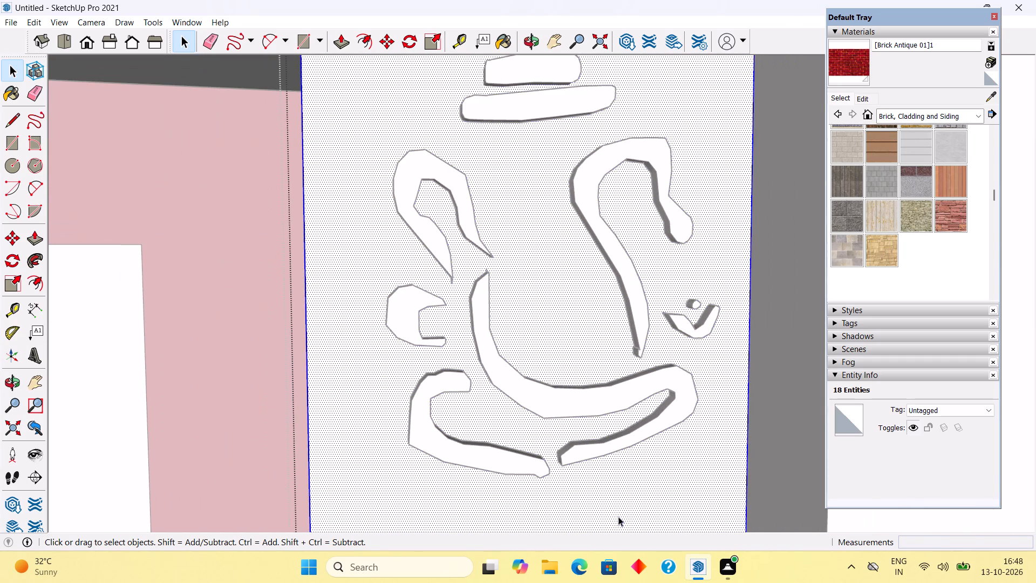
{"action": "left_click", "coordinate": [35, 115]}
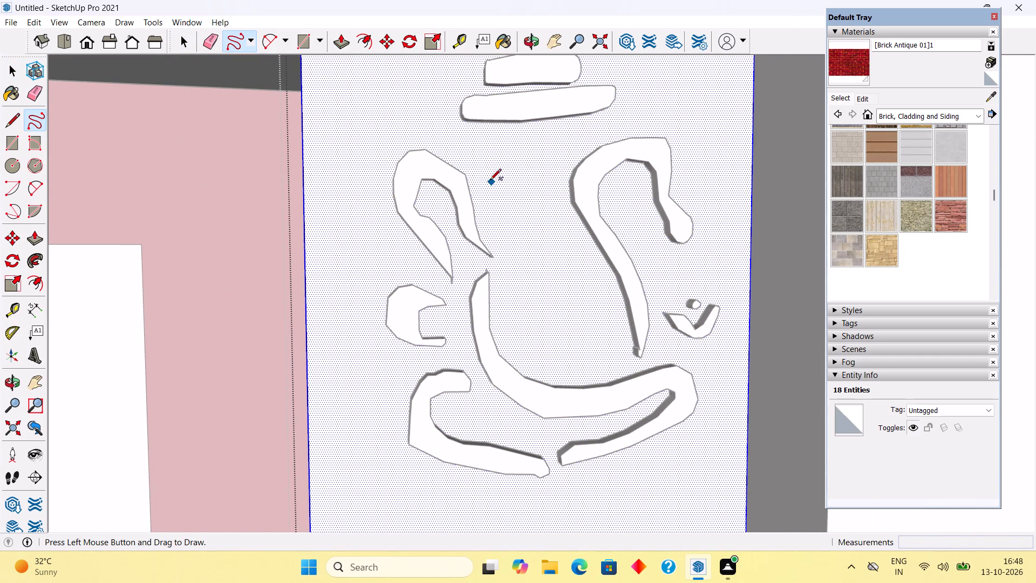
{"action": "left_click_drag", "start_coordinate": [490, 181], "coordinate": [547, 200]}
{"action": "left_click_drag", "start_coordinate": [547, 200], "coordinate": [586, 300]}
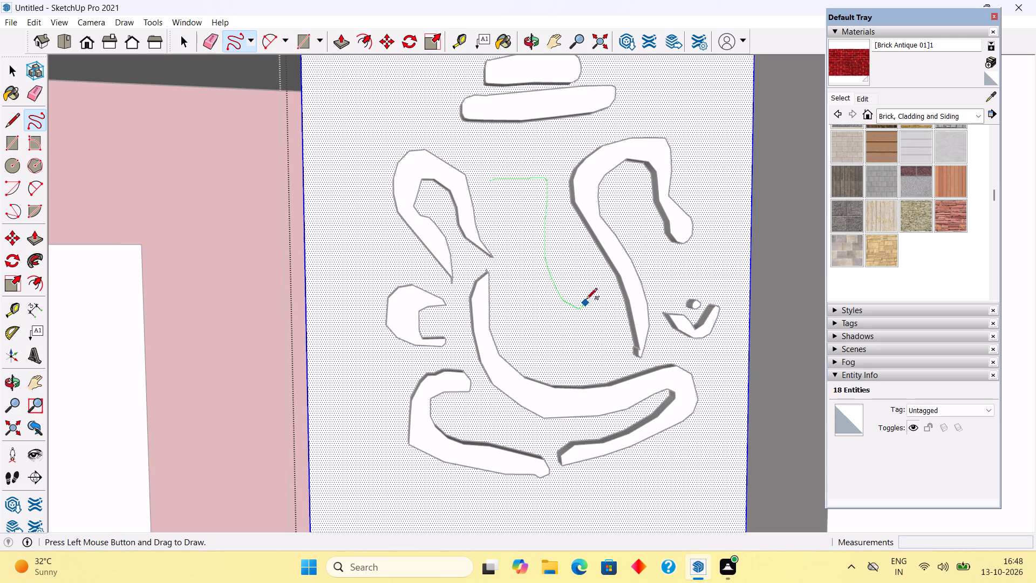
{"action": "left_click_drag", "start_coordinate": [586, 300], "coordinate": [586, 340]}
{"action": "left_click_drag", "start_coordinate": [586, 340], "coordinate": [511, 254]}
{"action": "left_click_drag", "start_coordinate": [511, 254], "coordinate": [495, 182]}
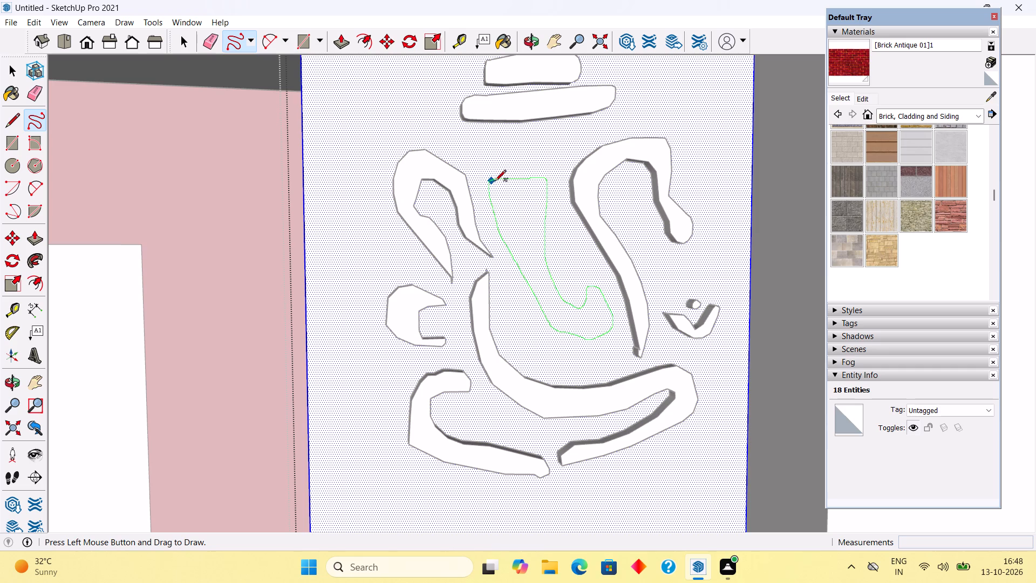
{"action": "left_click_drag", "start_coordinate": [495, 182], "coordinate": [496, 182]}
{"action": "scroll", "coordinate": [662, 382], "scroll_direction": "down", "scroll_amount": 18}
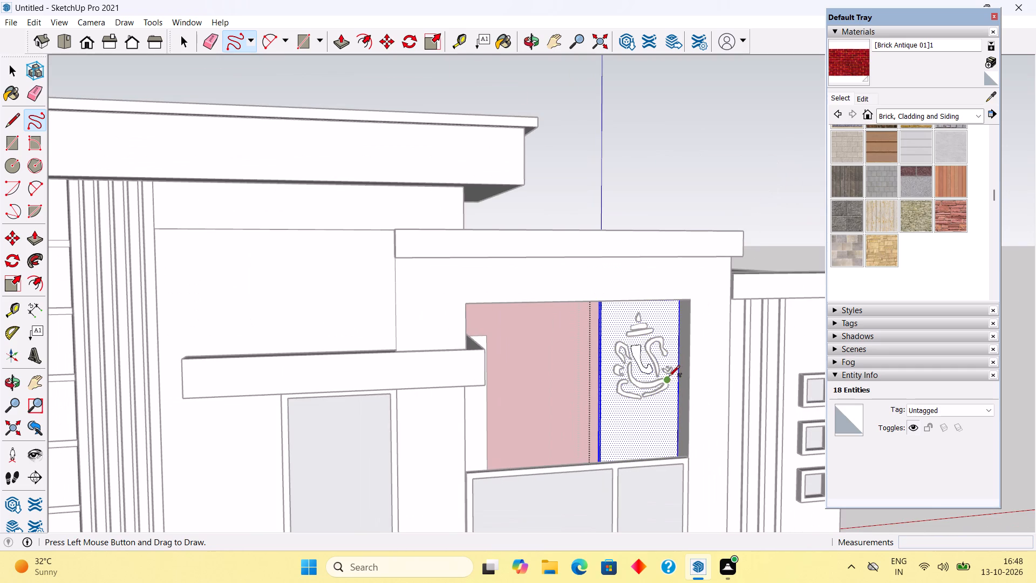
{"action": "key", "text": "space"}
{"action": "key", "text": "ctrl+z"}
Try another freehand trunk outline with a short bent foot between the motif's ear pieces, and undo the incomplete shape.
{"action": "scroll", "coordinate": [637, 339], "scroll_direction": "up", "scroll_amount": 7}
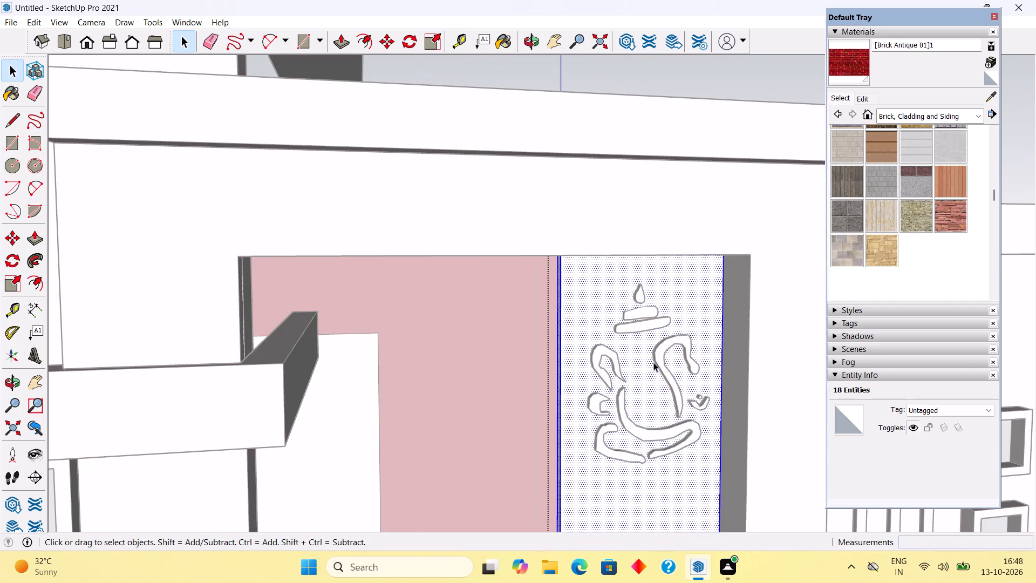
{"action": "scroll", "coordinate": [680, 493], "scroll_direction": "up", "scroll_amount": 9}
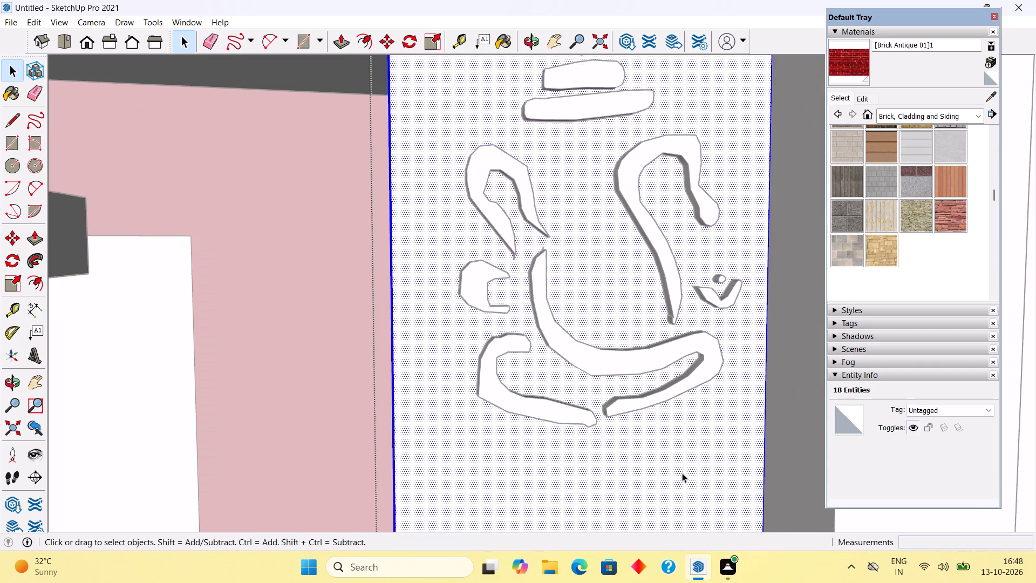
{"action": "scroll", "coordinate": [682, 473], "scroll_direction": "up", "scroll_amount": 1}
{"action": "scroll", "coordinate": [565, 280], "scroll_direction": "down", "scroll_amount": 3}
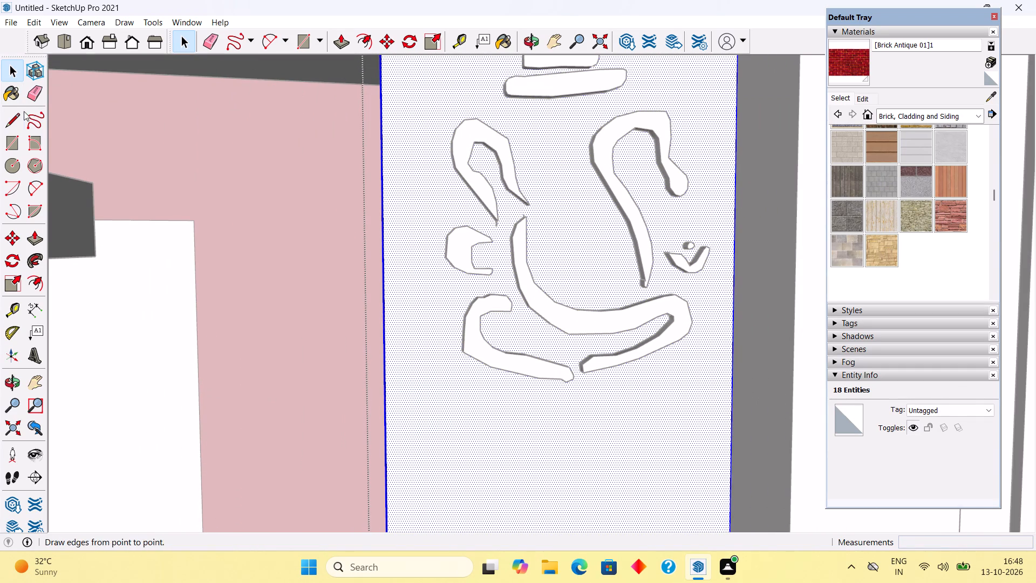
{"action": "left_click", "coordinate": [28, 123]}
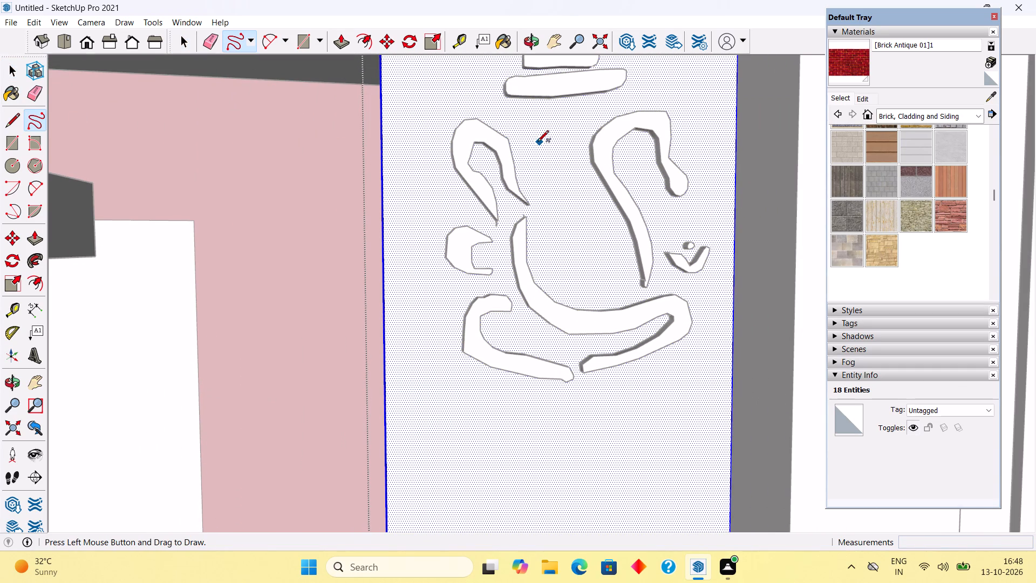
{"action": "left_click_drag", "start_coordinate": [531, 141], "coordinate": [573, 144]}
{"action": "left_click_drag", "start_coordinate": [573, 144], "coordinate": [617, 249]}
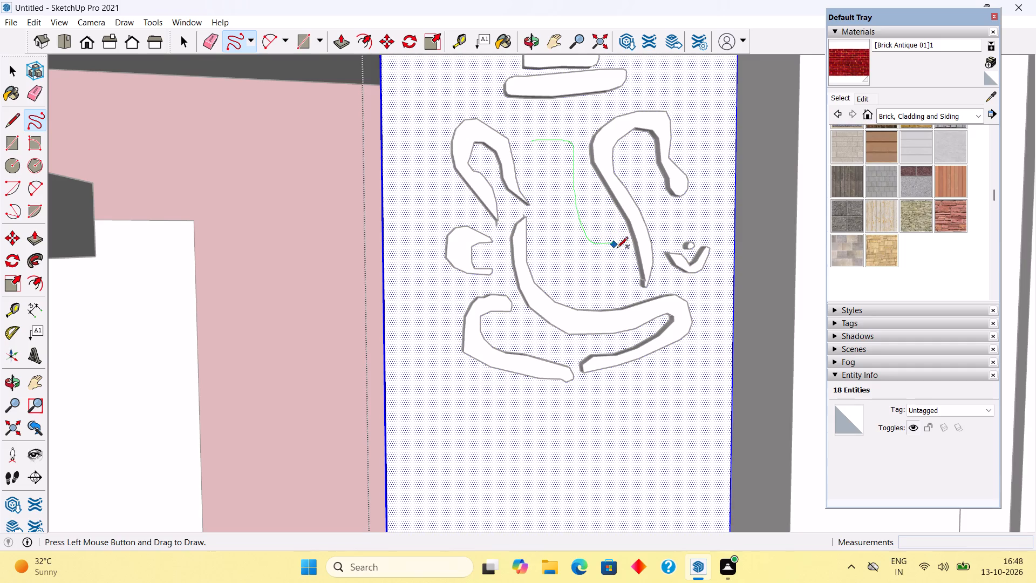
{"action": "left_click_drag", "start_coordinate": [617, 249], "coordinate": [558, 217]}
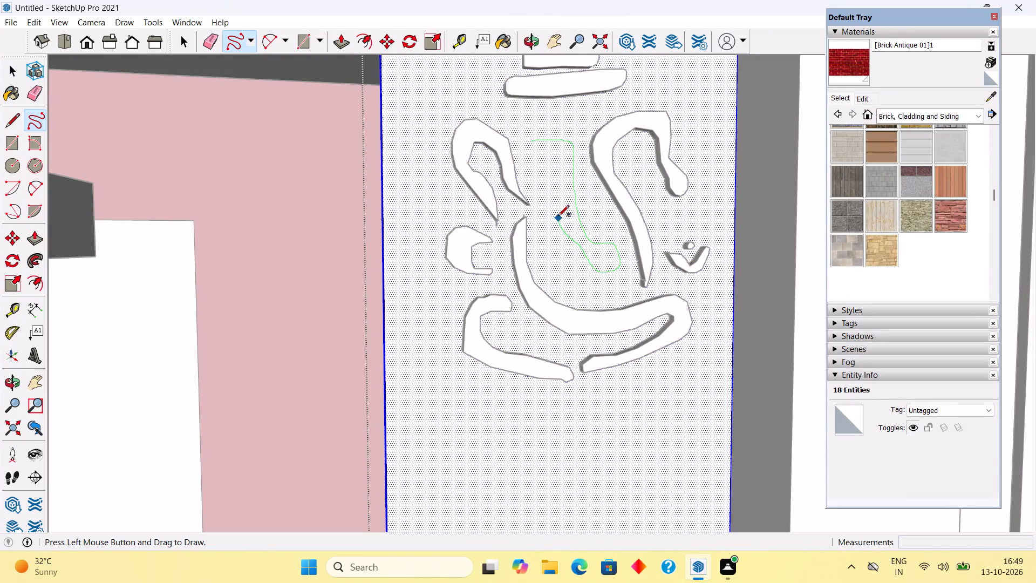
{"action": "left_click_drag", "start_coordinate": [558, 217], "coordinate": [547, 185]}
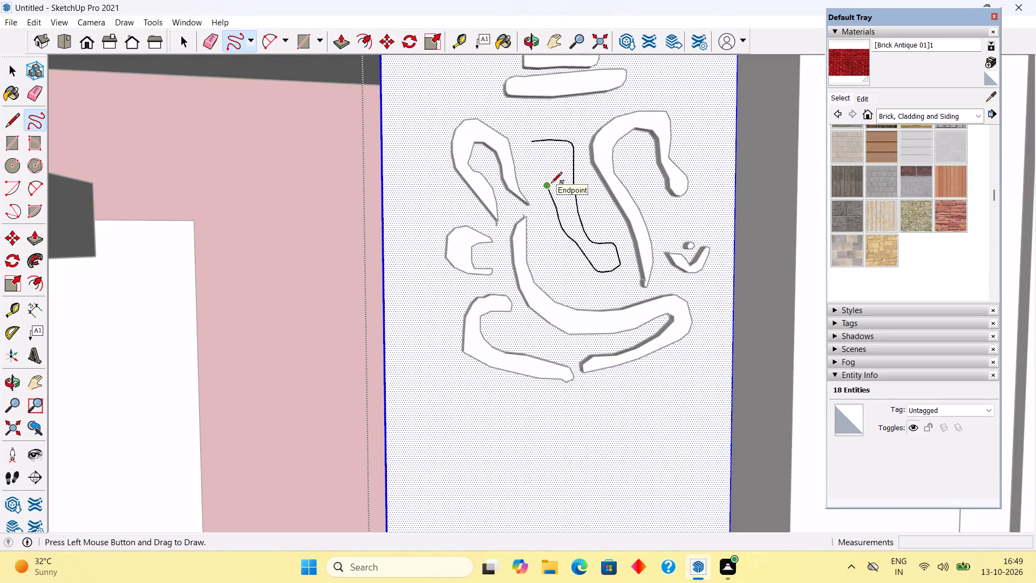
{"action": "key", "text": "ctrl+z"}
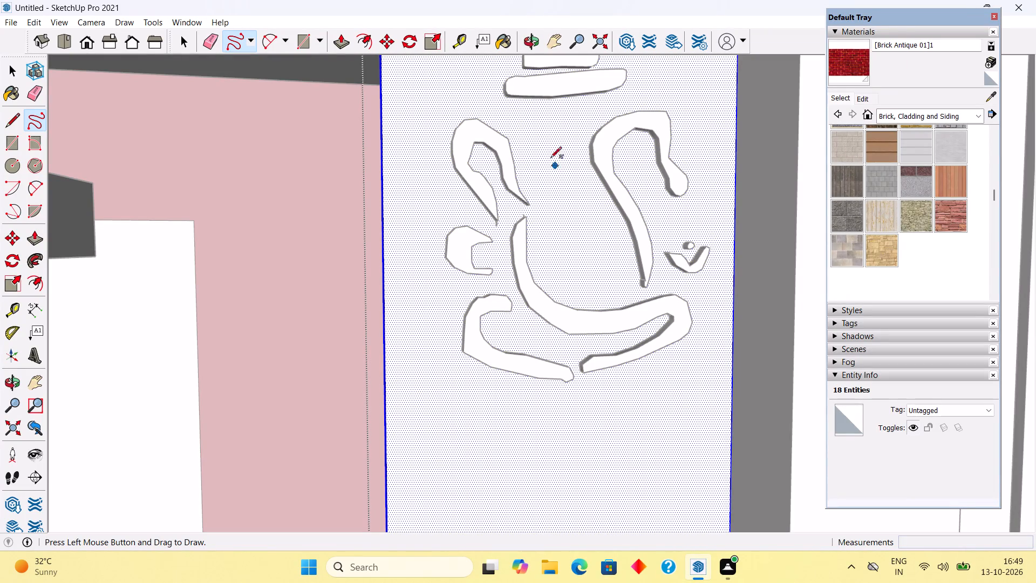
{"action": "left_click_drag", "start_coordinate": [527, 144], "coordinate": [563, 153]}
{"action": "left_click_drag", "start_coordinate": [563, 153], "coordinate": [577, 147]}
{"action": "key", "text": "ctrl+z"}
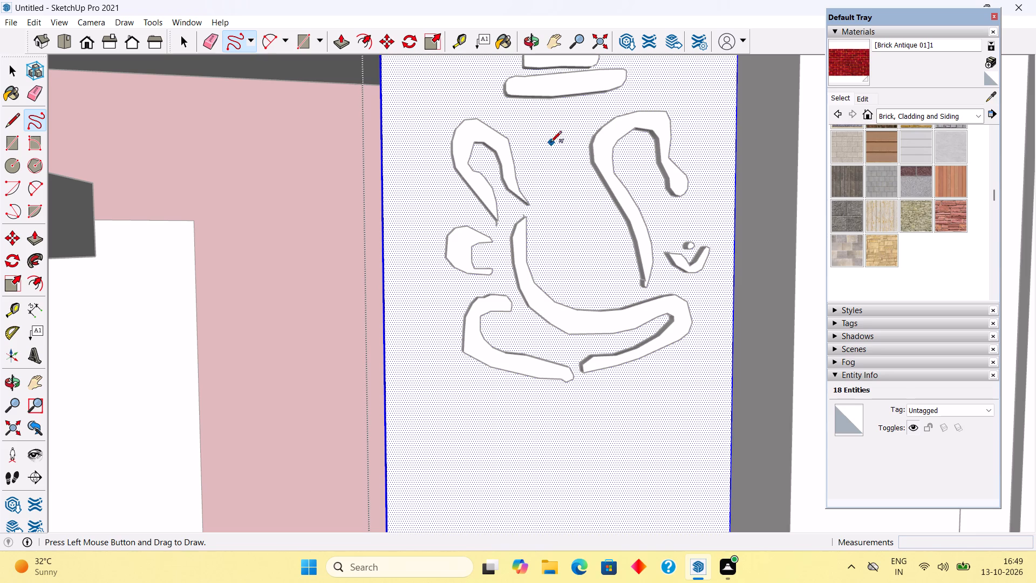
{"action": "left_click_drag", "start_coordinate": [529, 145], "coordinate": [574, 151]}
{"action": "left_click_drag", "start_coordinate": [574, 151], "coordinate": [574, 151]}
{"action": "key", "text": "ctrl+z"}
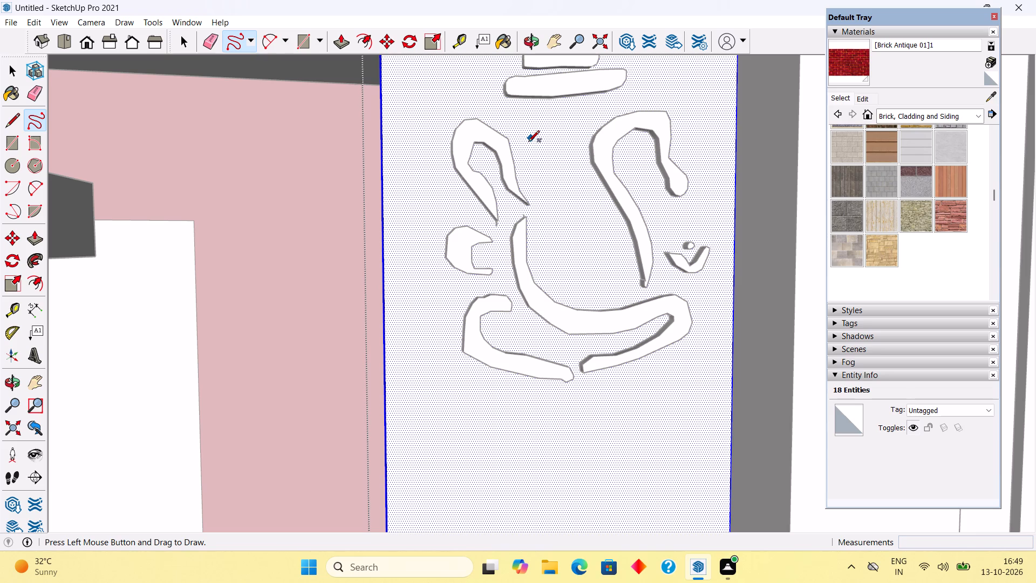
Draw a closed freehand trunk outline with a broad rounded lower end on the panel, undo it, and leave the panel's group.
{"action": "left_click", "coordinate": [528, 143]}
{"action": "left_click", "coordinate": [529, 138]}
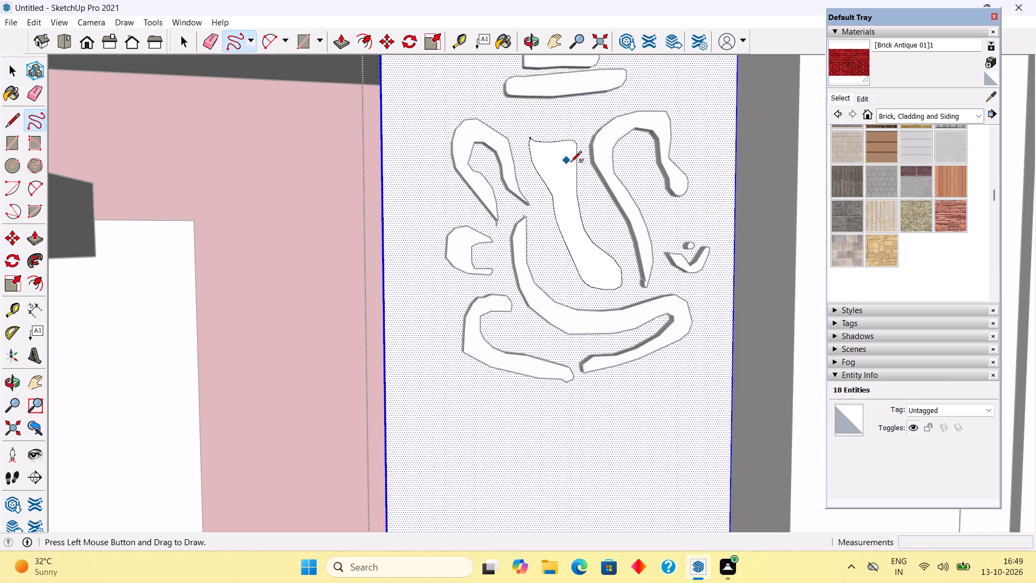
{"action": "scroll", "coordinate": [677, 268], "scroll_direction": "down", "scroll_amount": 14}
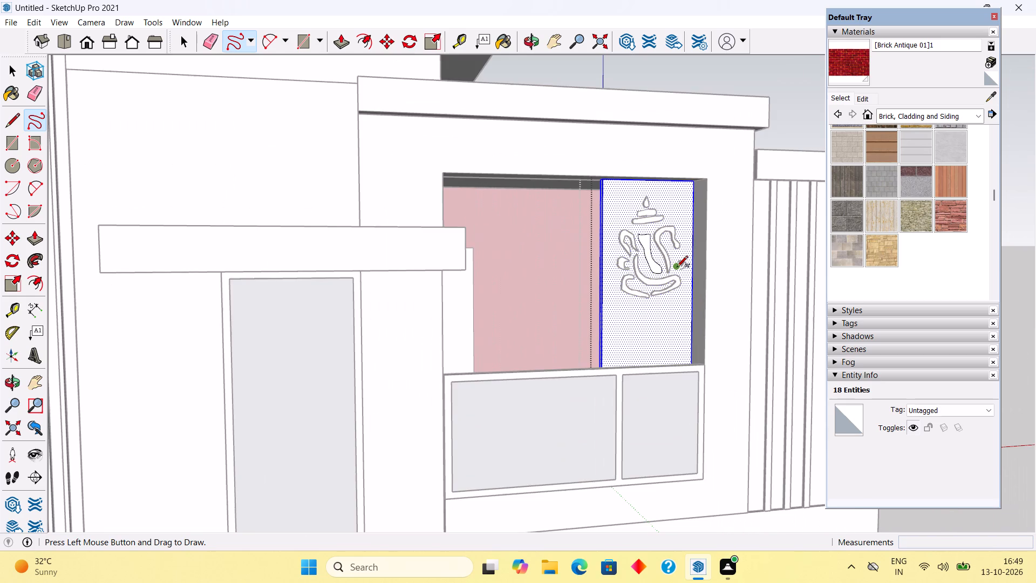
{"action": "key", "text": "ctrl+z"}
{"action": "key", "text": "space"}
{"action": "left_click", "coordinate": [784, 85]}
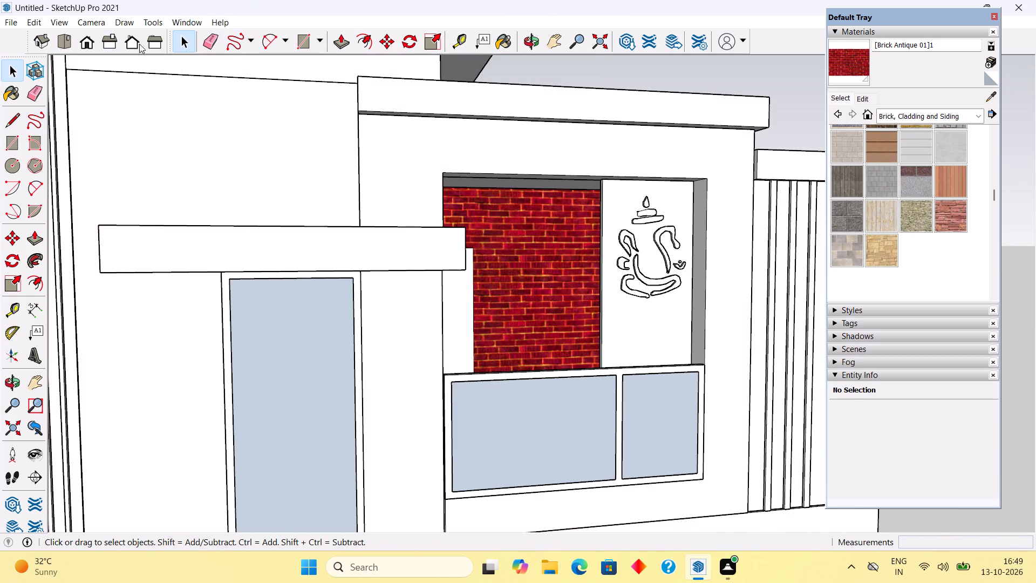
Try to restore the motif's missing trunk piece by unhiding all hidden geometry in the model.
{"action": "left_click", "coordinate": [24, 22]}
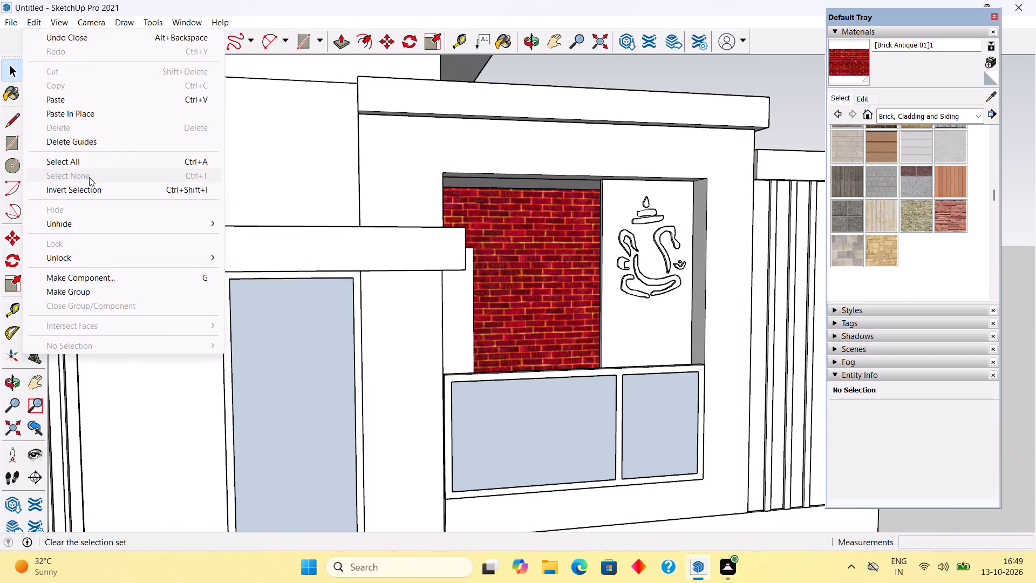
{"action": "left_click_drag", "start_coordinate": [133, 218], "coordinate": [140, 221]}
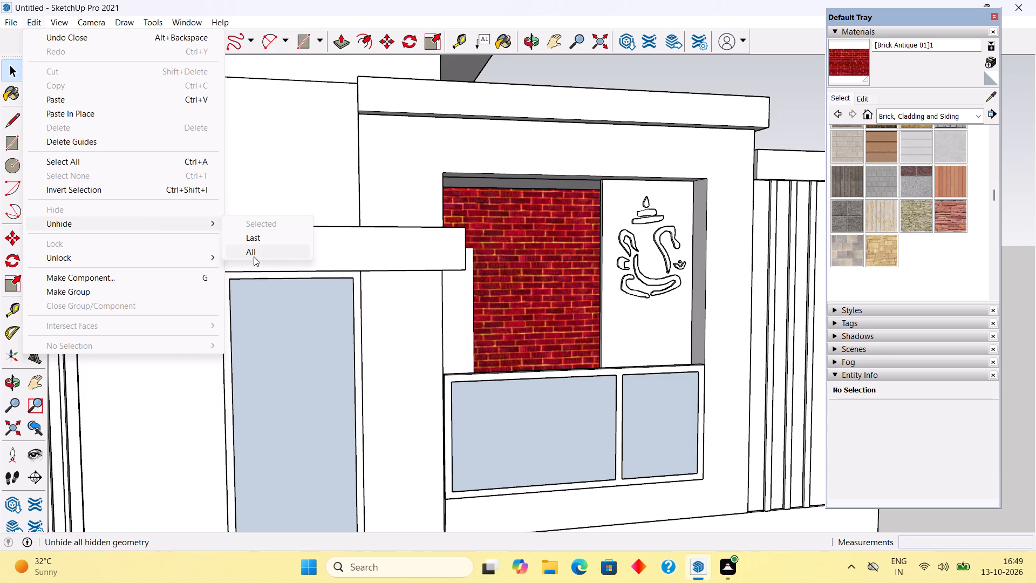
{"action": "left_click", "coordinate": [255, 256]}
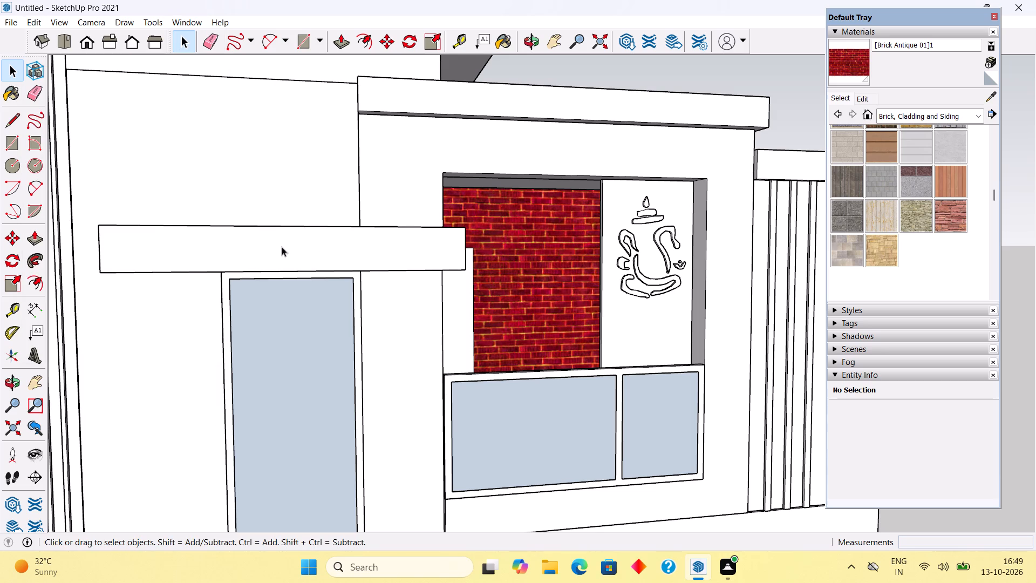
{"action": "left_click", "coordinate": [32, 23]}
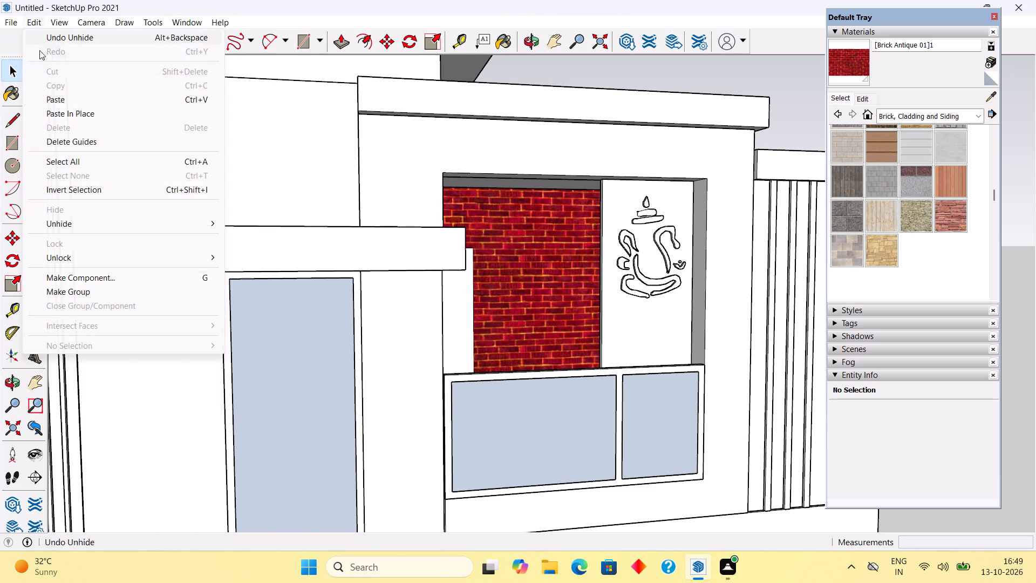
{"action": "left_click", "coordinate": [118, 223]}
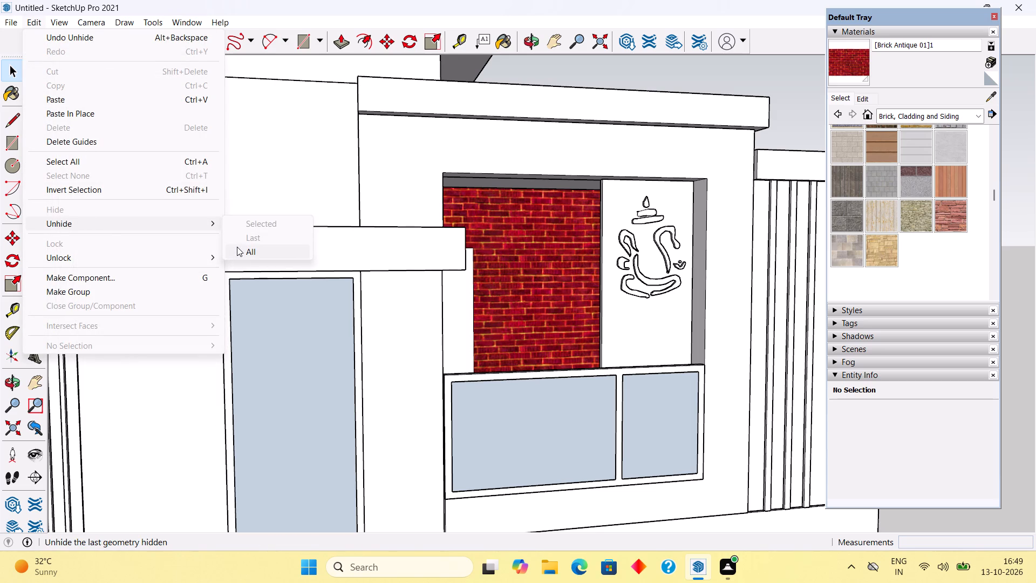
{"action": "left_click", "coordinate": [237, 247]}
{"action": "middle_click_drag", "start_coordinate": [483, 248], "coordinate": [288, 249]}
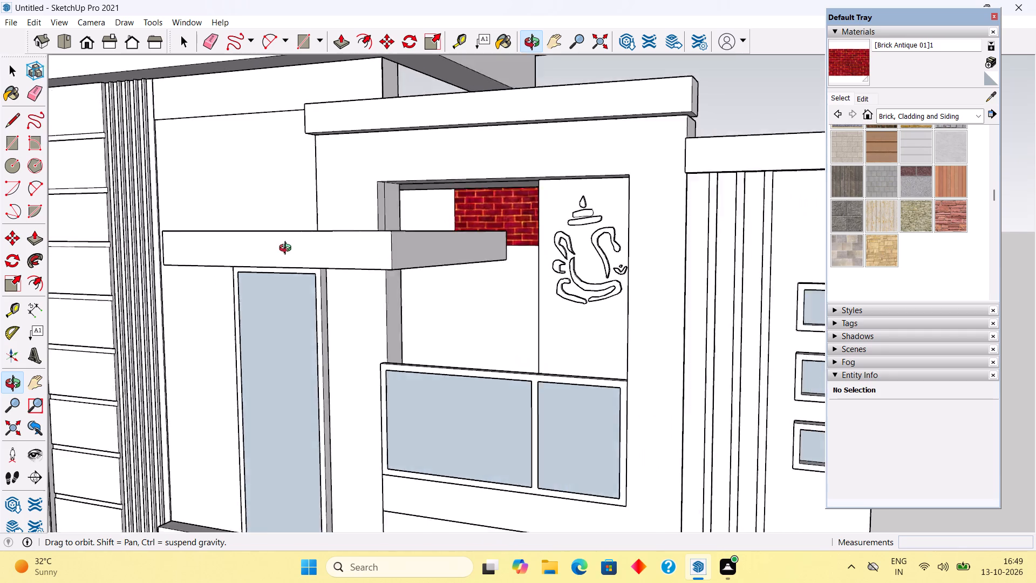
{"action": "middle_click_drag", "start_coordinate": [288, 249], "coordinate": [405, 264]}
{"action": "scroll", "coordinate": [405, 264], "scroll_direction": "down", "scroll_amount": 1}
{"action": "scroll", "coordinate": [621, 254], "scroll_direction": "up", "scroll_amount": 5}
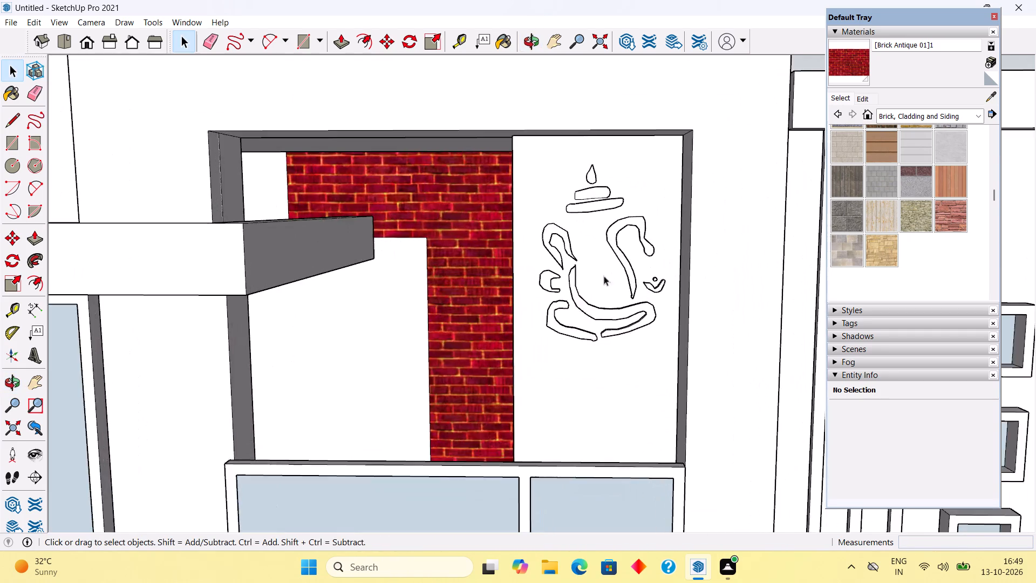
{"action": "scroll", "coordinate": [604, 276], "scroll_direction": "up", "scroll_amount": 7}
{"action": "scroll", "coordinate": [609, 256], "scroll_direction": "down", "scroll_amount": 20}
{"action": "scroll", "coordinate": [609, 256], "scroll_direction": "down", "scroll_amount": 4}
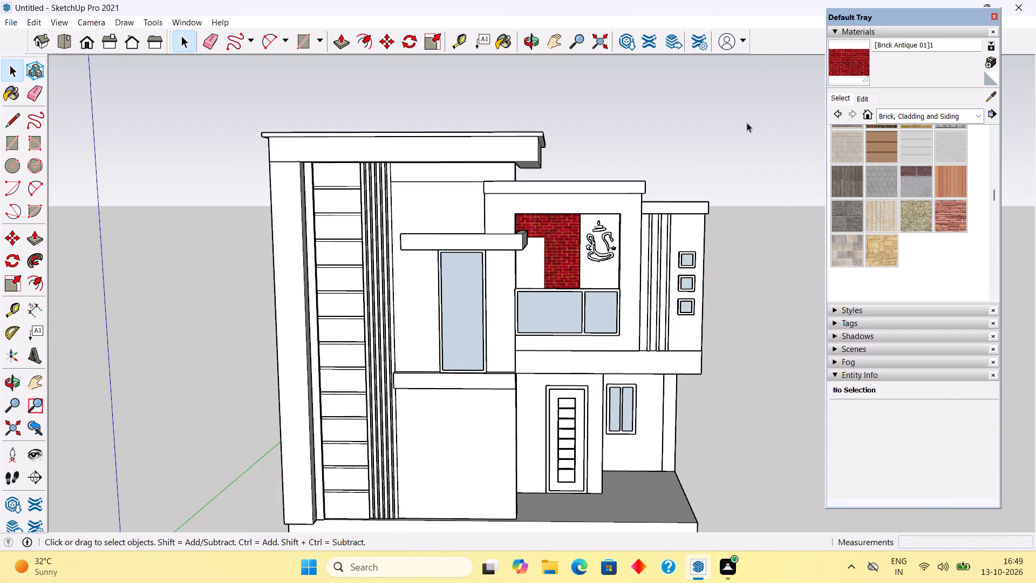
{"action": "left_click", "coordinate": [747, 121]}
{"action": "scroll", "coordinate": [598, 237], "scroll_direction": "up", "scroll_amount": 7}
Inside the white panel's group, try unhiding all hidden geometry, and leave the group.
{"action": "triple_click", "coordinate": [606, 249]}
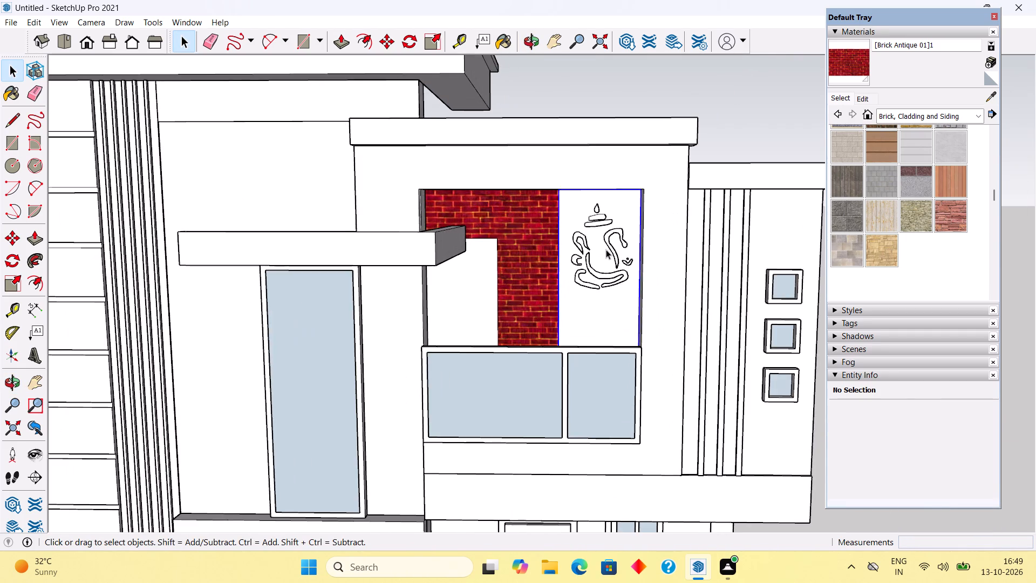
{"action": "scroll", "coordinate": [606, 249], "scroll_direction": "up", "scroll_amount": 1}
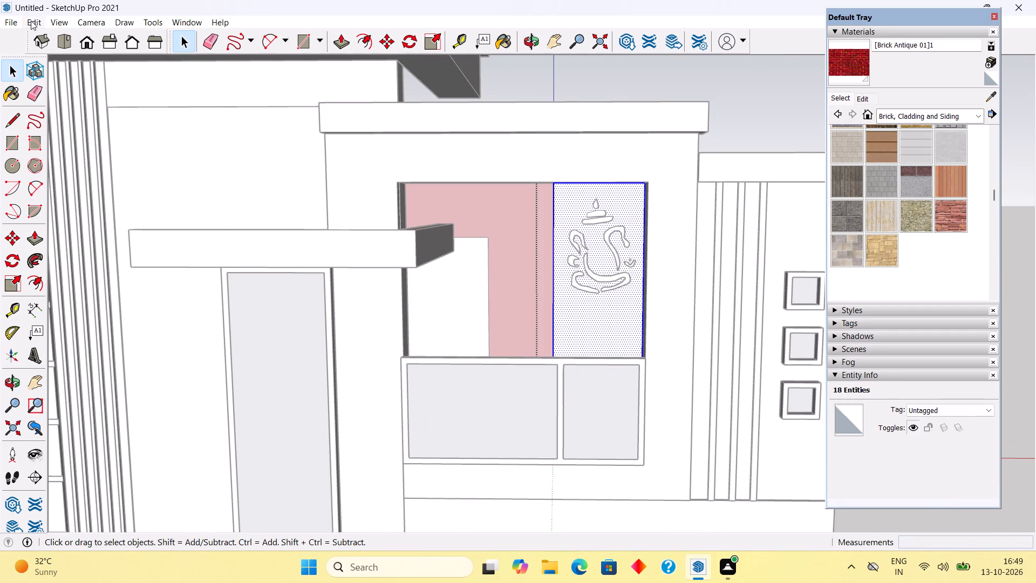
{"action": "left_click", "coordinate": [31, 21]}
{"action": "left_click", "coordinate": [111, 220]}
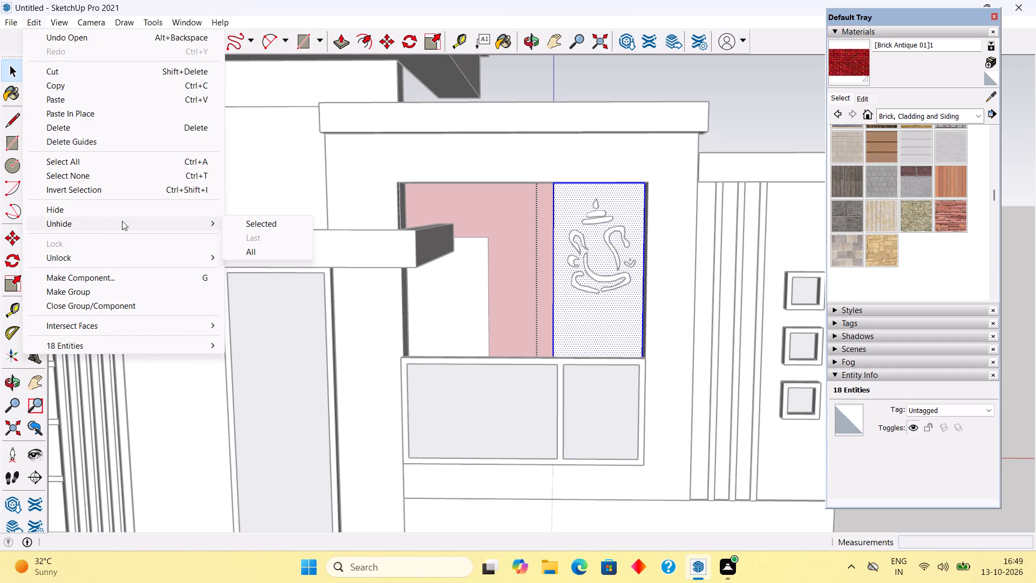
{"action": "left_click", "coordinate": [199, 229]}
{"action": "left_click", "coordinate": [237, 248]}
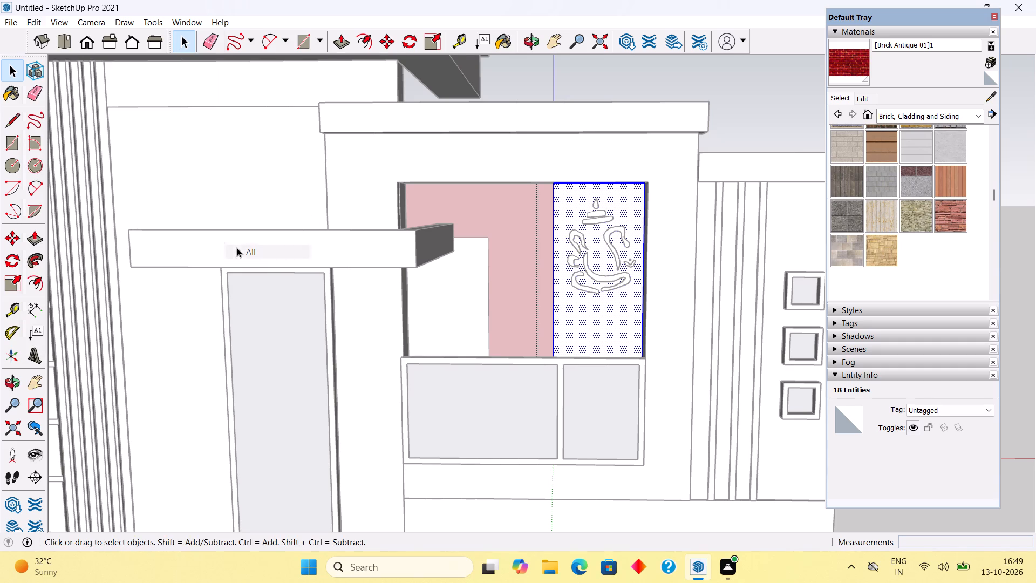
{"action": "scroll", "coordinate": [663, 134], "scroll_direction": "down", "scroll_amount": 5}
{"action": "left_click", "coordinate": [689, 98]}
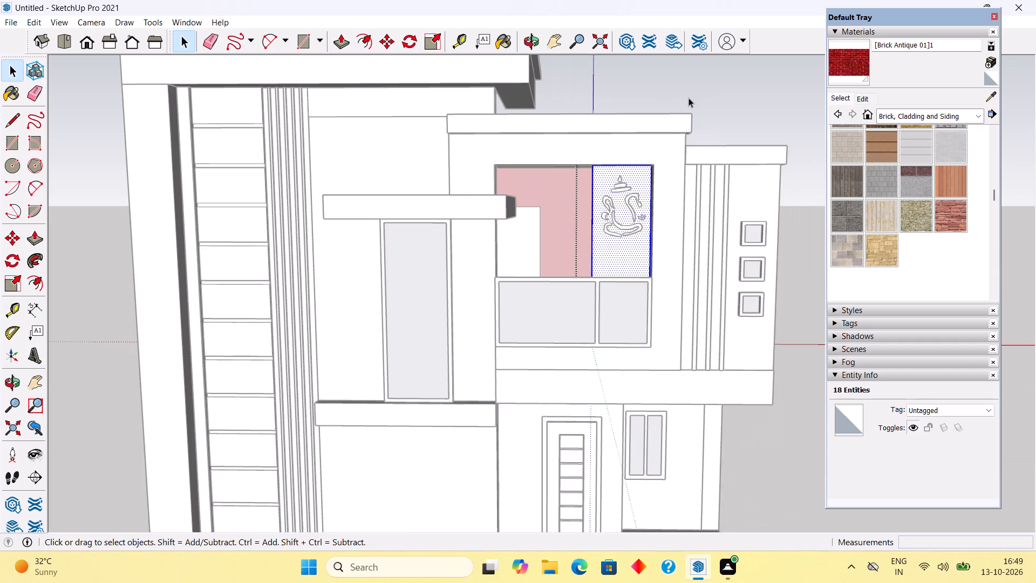
Inside the white panel's group, draw a closed freehand trunk outline between the ear pieces, tapering to a curved, upturned lower tip.
{"action": "middle_click_drag", "start_coordinate": [436, 223], "coordinate": [459, 206]}
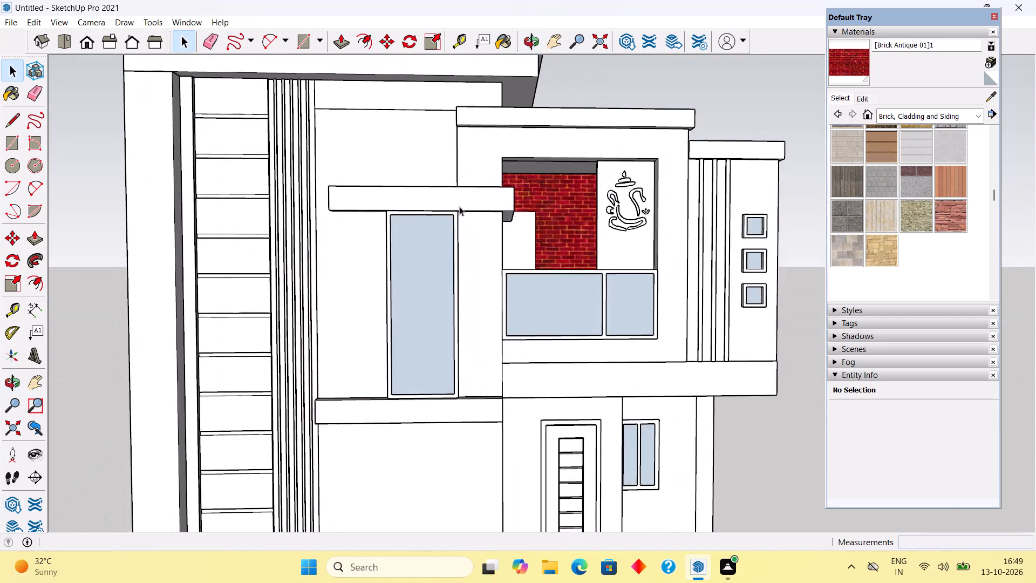
{"action": "scroll", "coordinate": [481, 206], "scroll_direction": "up", "scroll_amount": 1}
{"action": "scroll", "coordinate": [633, 206], "scroll_direction": "up", "scroll_amount": 19}
{"action": "left_click", "coordinate": [571, 204]}
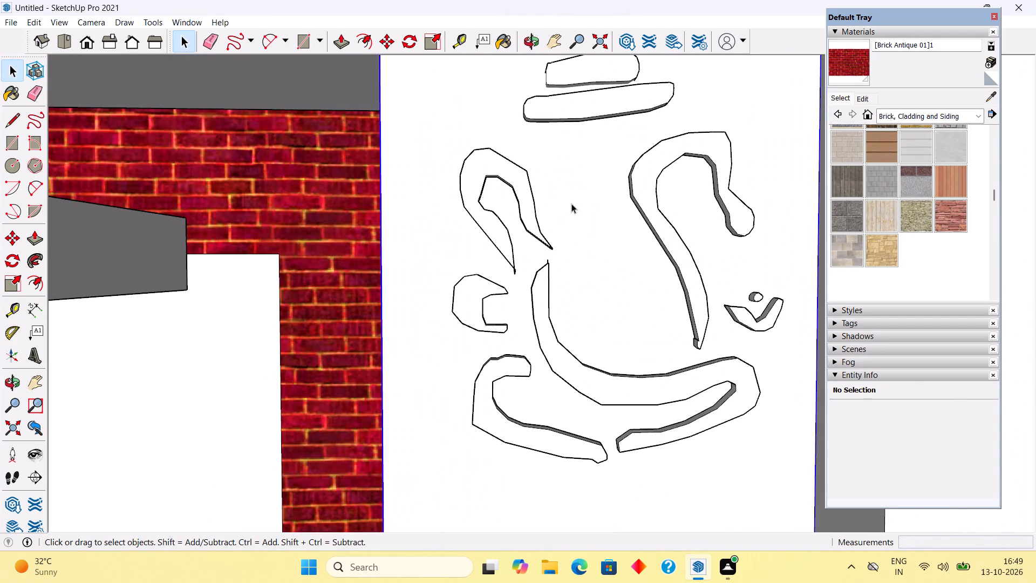
{"action": "middle_click_drag", "start_coordinate": [579, 200], "coordinate": [589, 273]}
{"action": "triple_click", "coordinate": [584, 215]}
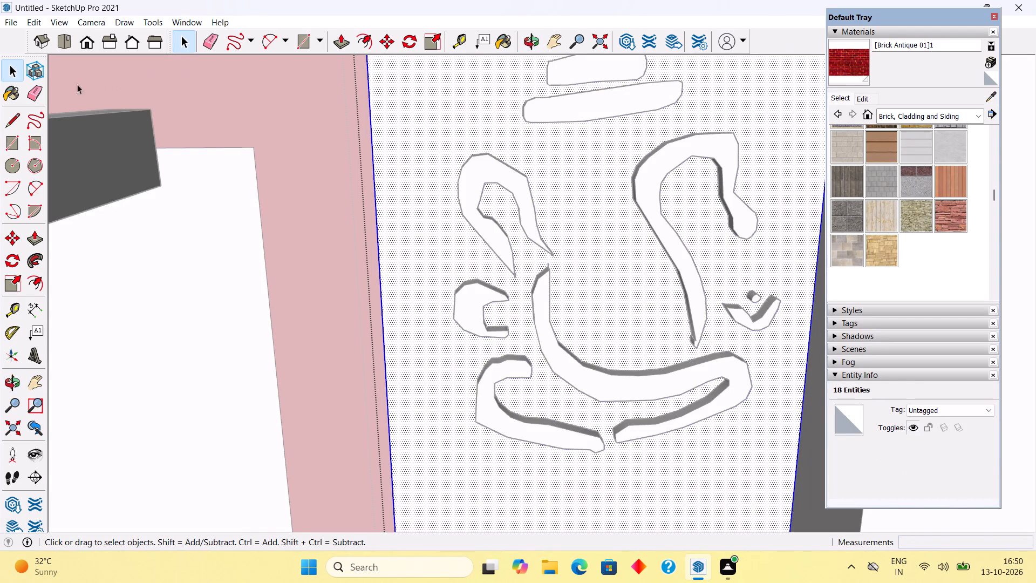
{"action": "left_click", "coordinate": [35, 124]}
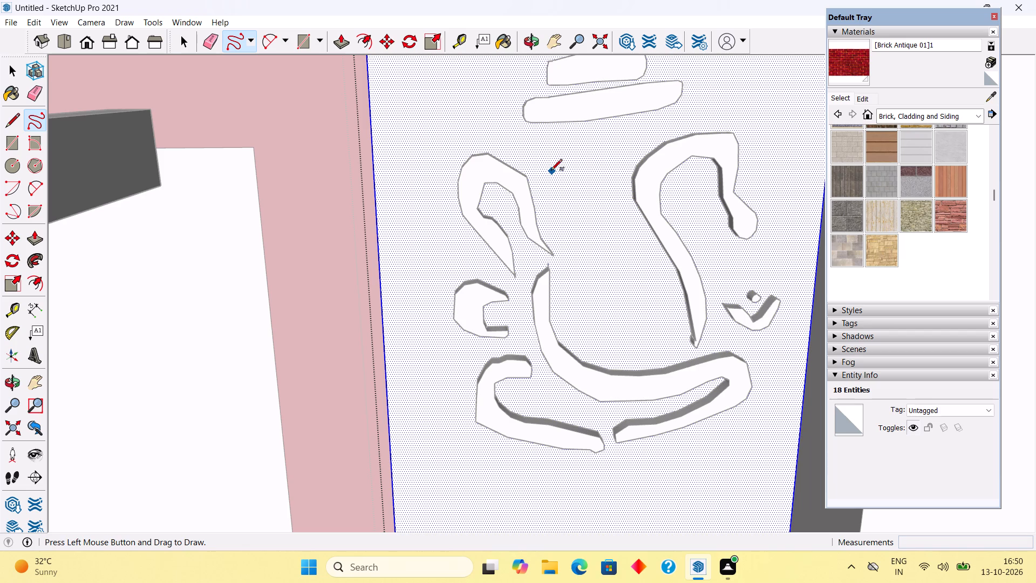
{"action": "left_click_drag", "start_coordinate": [553, 180], "coordinate": [590, 176]}
{"action": "left_click_drag", "start_coordinate": [590, 176], "coordinate": [667, 308]}
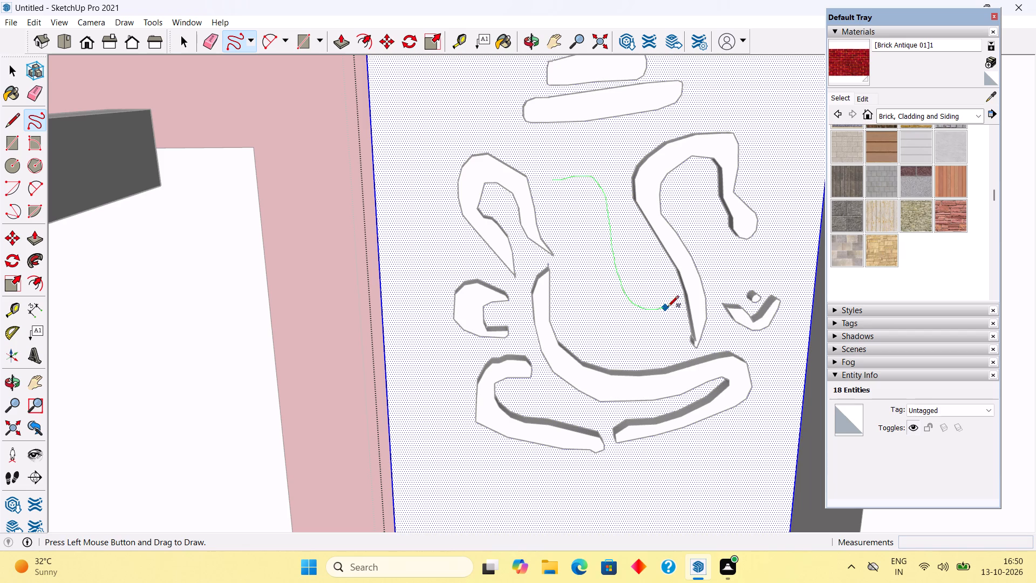
{"action": "left_click_drag", "start_coordinate": [667, 308], "coordinate": [559, 219]}
{"action": "left_click_drag", "start_coordinate": [559, 219], "coordinate": [563, 179]}
Push/Pull the new trunk face slightly outward from the panel like the other motif pieces, and leave the group.
{"action": "scroll", "coordinate": [670, 254], "scroll_direction": "down", "scroll_amount": 4}
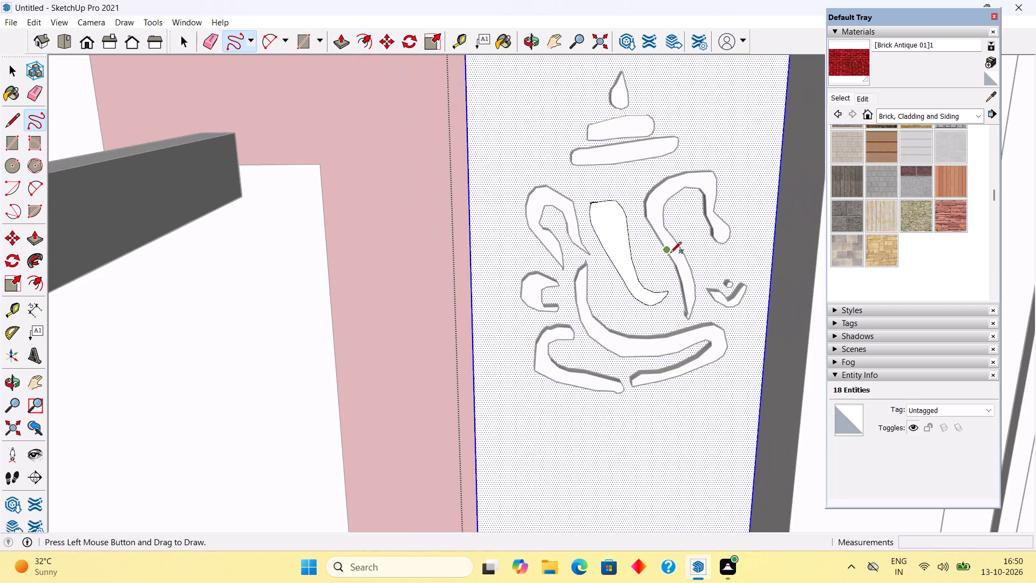
{"action": "key", "text": "space"}
{"action": "key", "text": "p"}
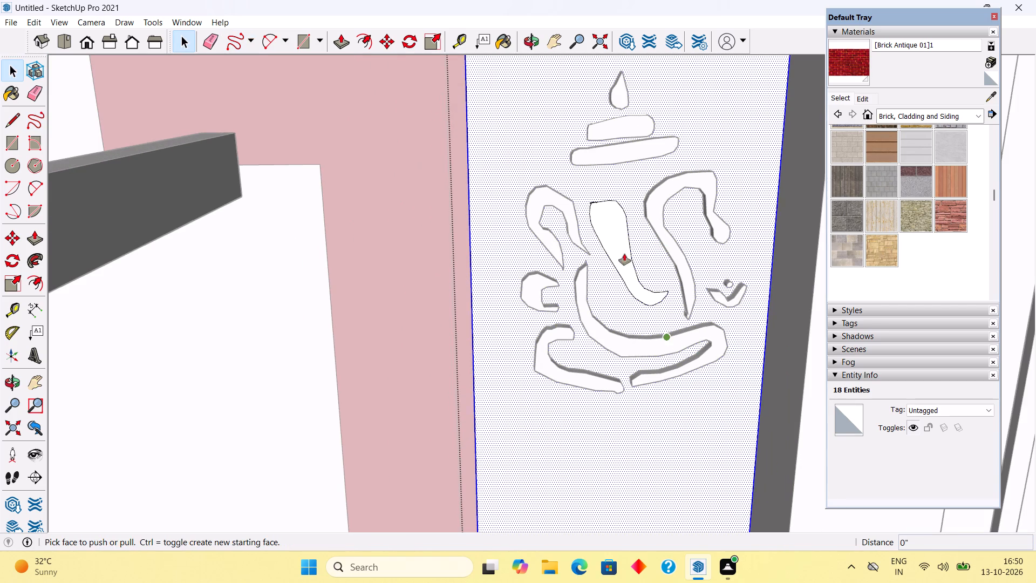
{"action": "left_click", "coordinate": [623, 251]}
{"action": "left_click", "coordinate": [663, 231]}
{"action": "key", "text": "space"}
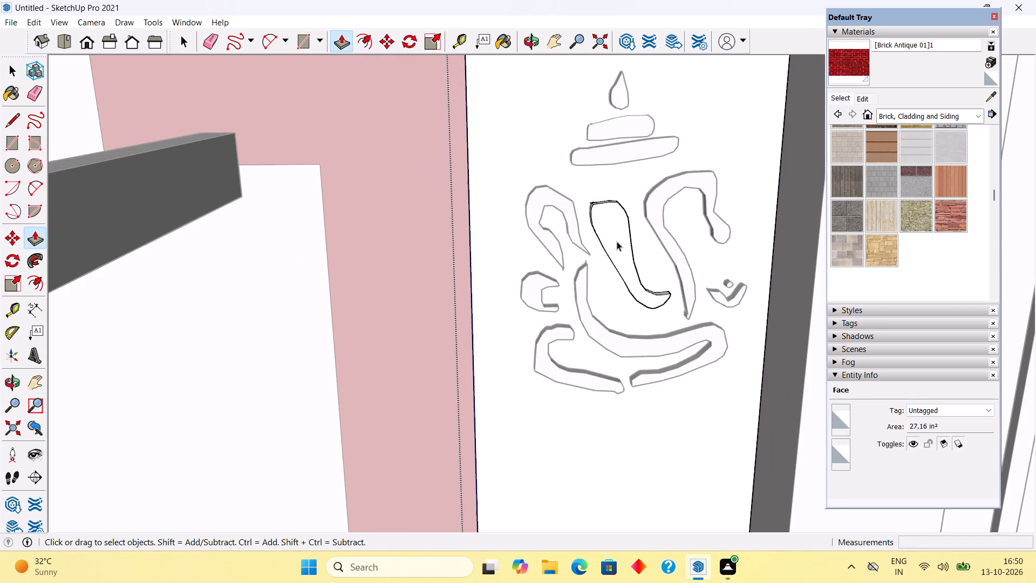
{"action": "triple_click", "coordinate": [614, 241]}
{"action": "double_click", "coordinate": [614, 241]}
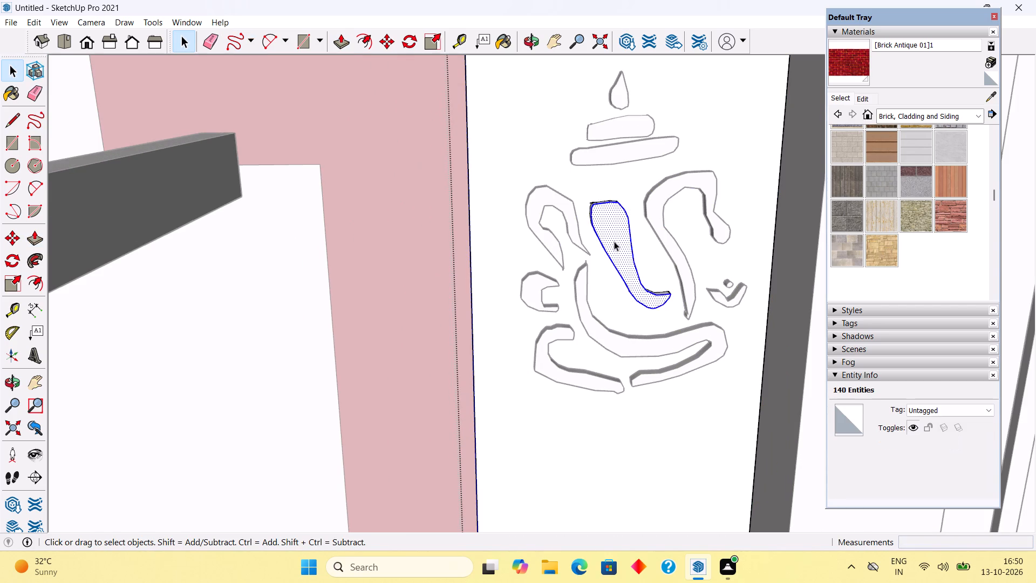
{"action": "left_click", "coordinate": [614, 241]}
{"action": "scroll", "coordinate": [614, 241], "scroll_direction": "down", "scroll_amount": 14}
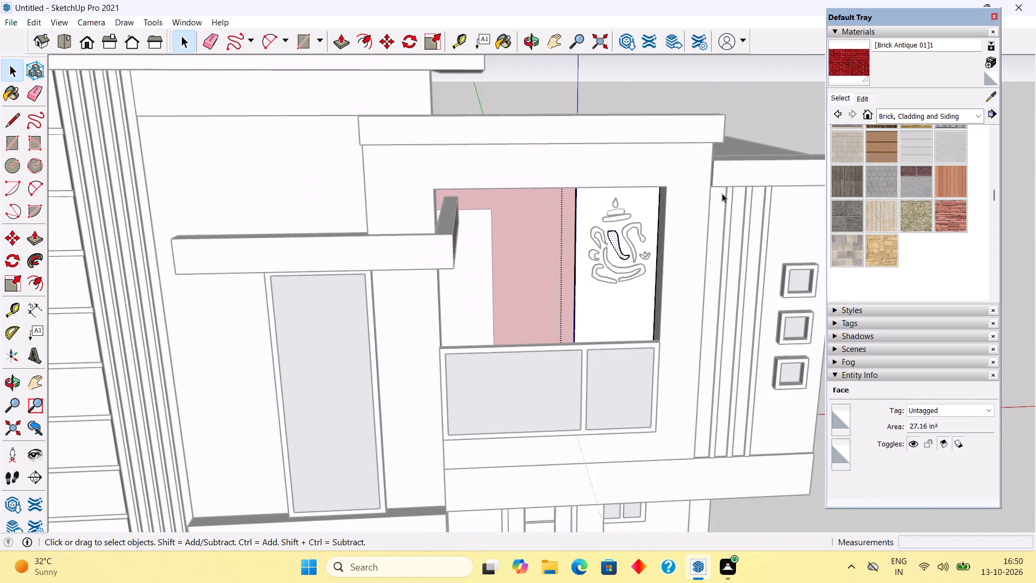
{"action": "left_click", "coordinate": [788, 113]}
Inside the base slab's group, extend the slab's front face outward by 3', and leave the group.
{"action": "middle_click_drag", "start_coordinate": [639, 238], "coordinate": [602, 196]}
{"action": "scroll", "coordinate": [602, 196], "scroll_direction": "up", "scroll_amount": 3}
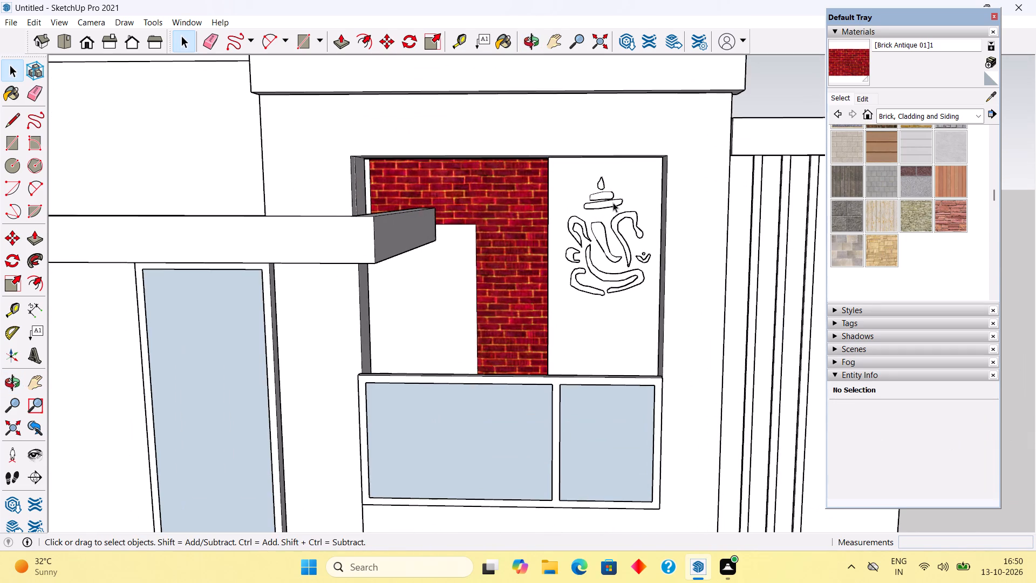
{"action": "scroll", "coordinate": [614, 203], "scroll_direction": "down", "scroll_amount": 4}
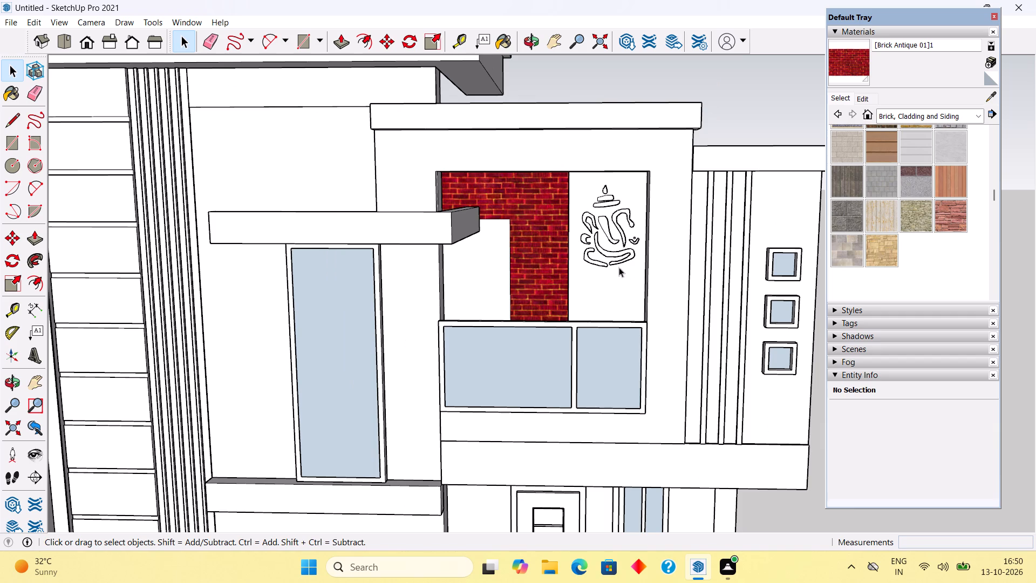
{"action": "scroll", "coordinate": [612, 278], "scroll_direction": "down", "scroll_amount": 15}
{"action": "scroll", "coordinate": [553, 421], "scroll_direction": "up", "scroll_amount": 7}
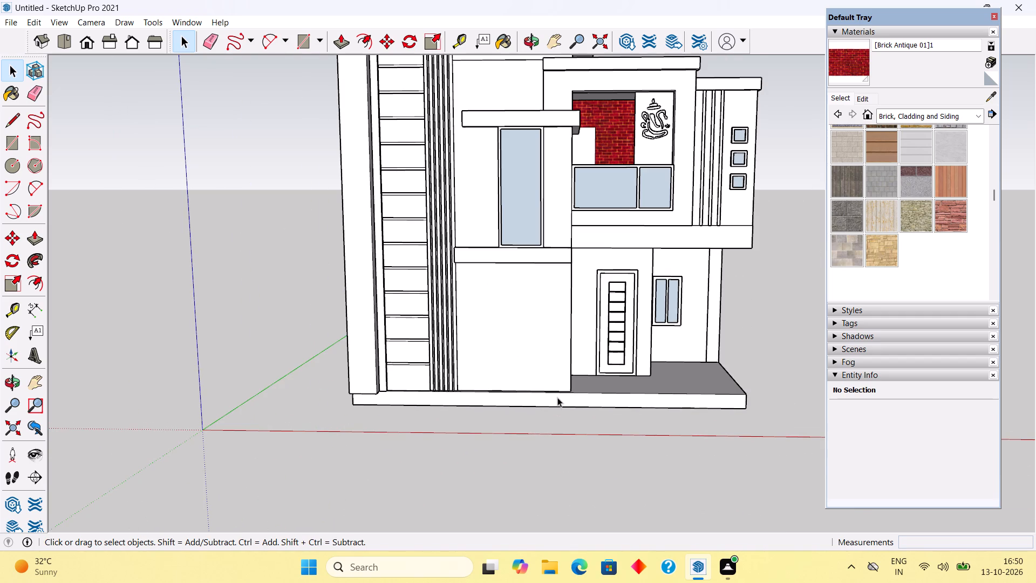
{"action": "triple_click", "coordinate": [558, 397]}
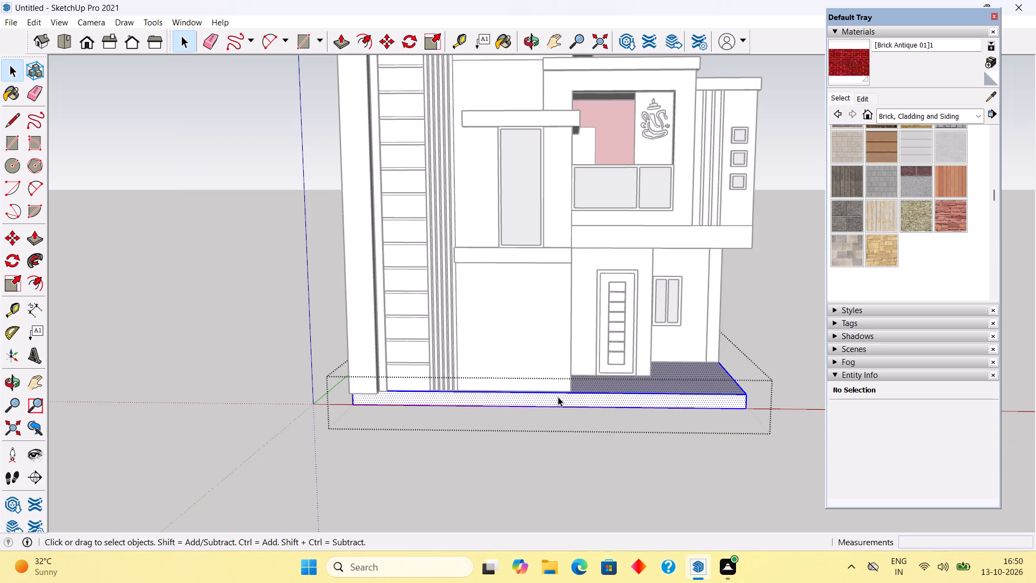
{"action": "key", "text": "p"}
{"action": "left_click", "coordinate": [558, 397]}
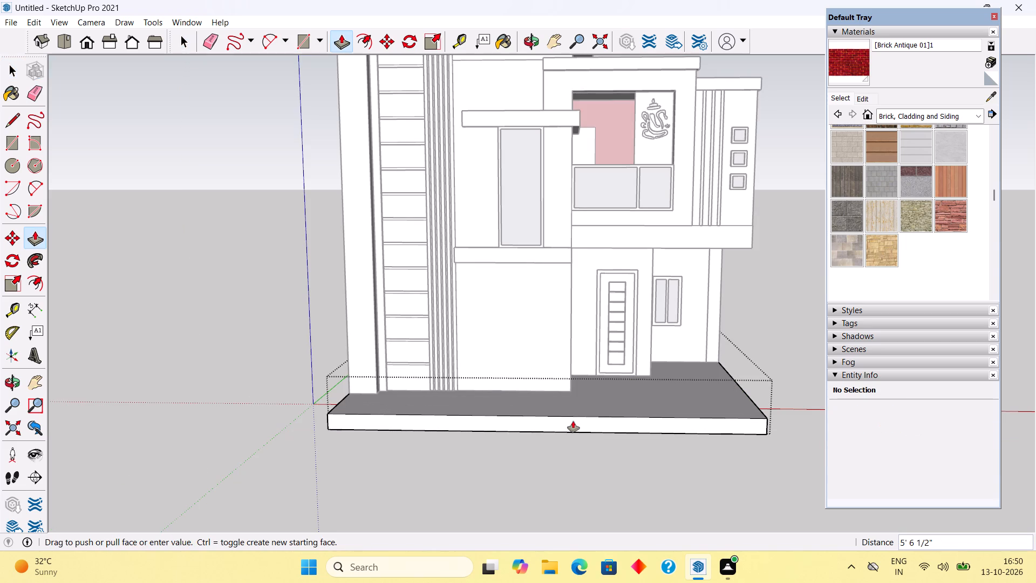
{"action": "type", "text": "3'"}
{"action": "key", "text": "Return"}
{"action": "key", "text": "space"}
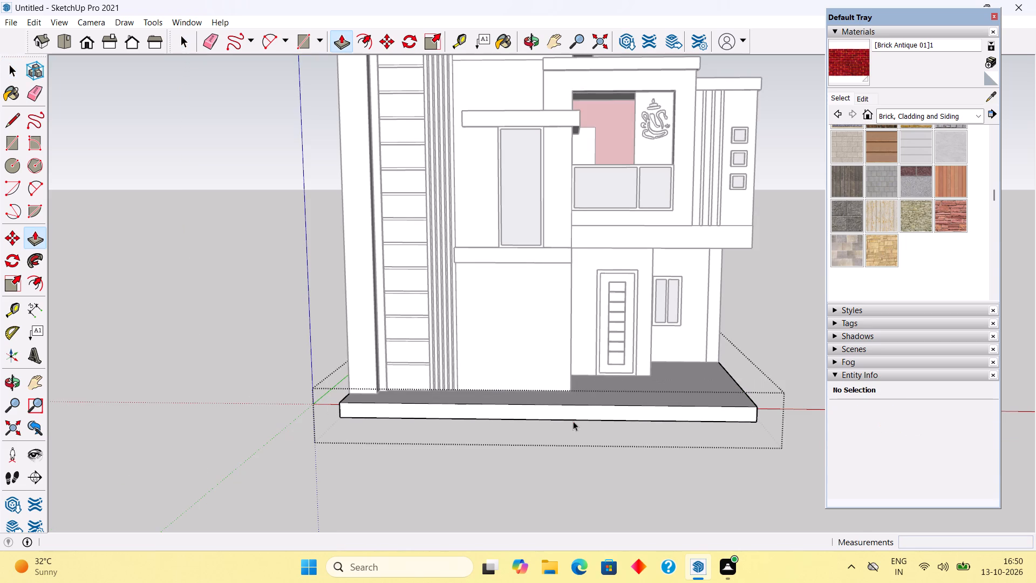
{"action": "left_click", "coordinate": [762, 274]}
Place a guide line across the base slab along the bottom front edge of the projecting ground-floor wall.
{"action": "middle_click_drag", "start_coordinate": [751, 302], "coordinate": [733, 423]}
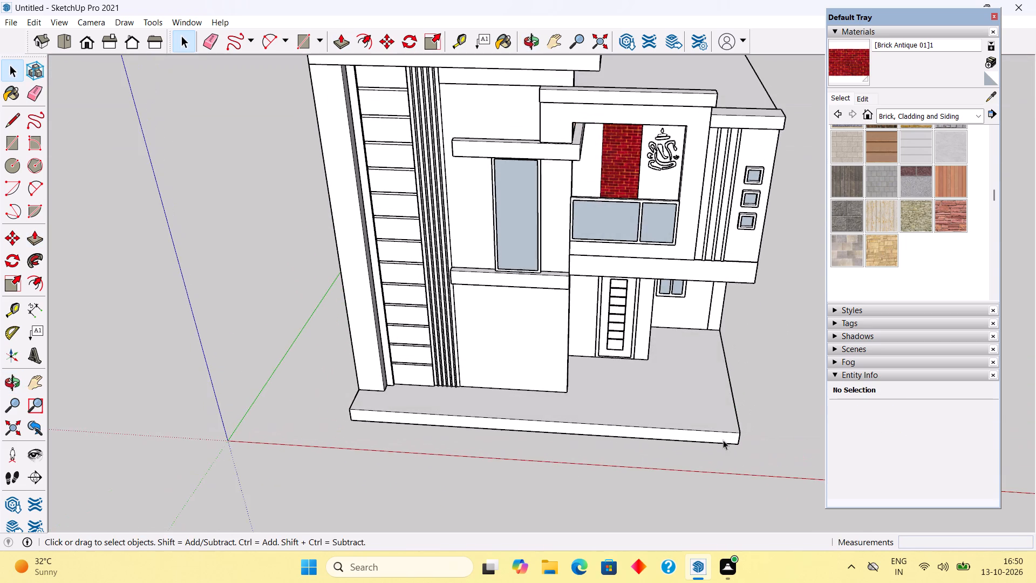
{"action": "scroll", "coordinate": [547, 437], "scroll_direction": "up", "scroll_amount": 3}
{"action": "key", "text": "t"}
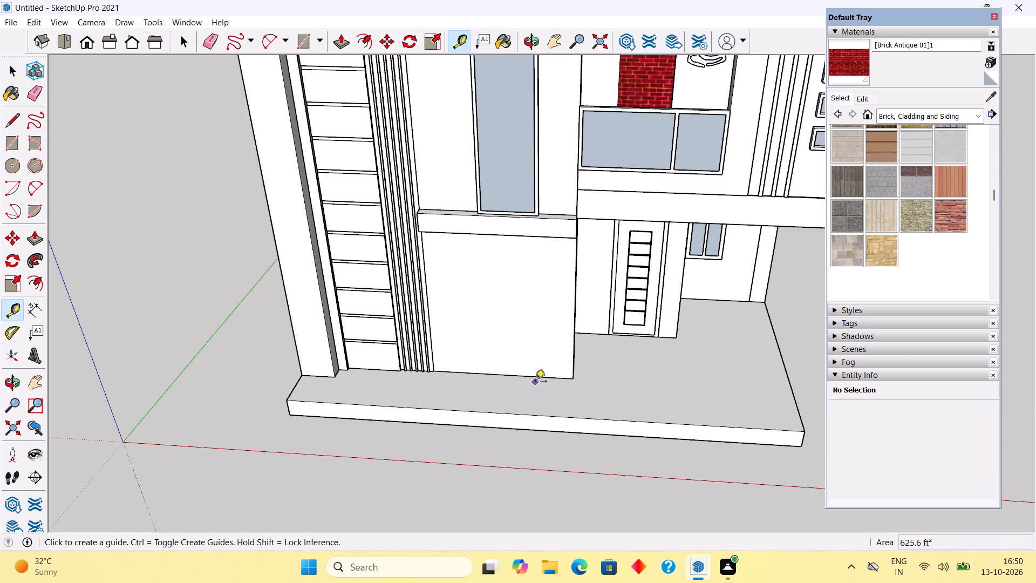
{"action": "double_click", "coordinate": [536, 379]}
{"action": "scroll", "coordinate": [751, 348], "scroll_direction": "up", "scroll_amount": 4}
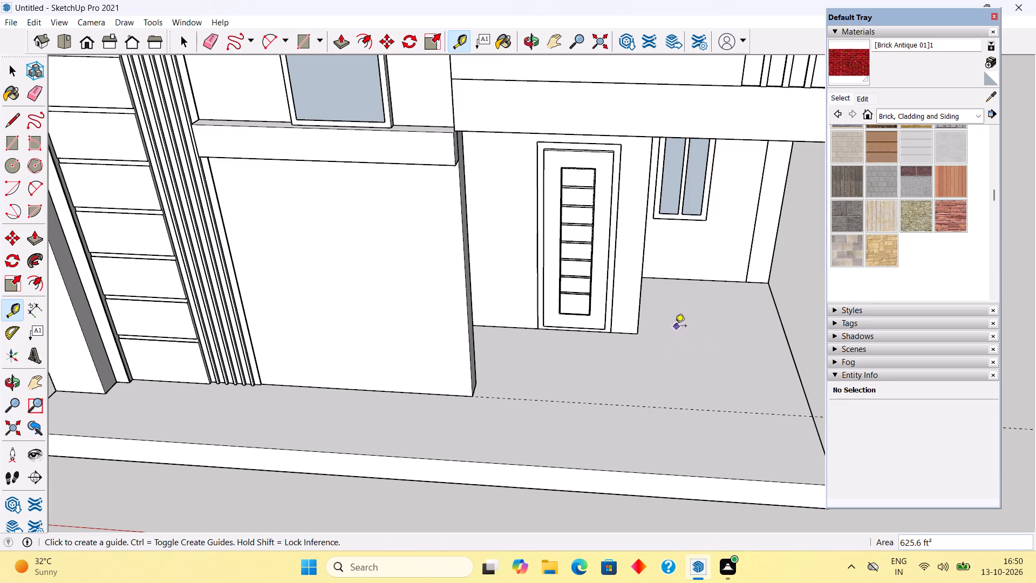
{"action": "scroll", "coordinate": [625, 335], "scroll_direction": "up", "scroll_amount": 6}
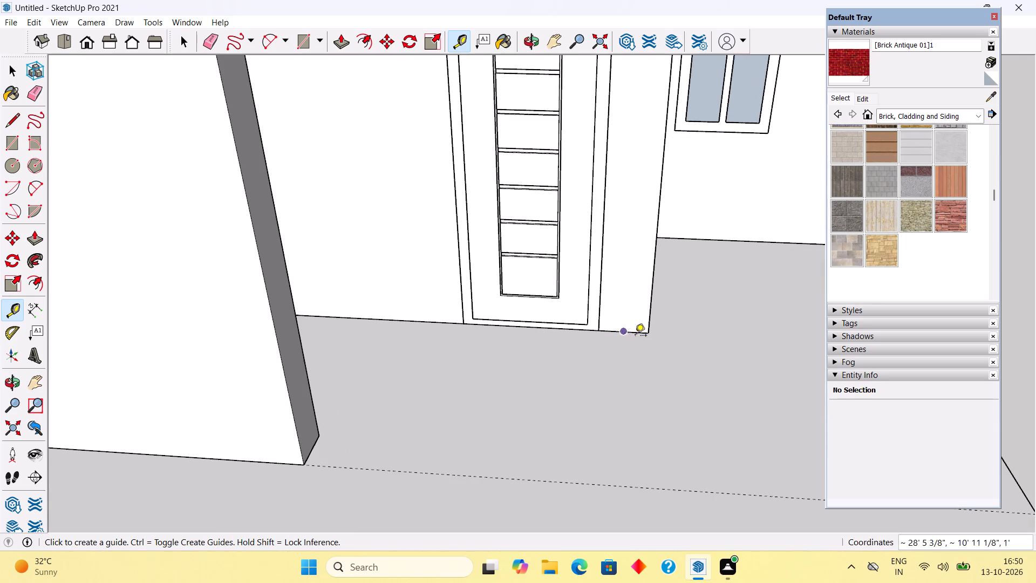
Place a guide line across the base slab along the bottom front edge of the entrance door wall.
{"action": "double_click", "coordinate": [640, 336]}
Draw a 1' × 1' square on the base slab where the front wall's guide meets the slab's side edge.
{"action": "scroll", "coordinate": [596, 335], "scroll_direction": "down", "scroll_amount": 10}
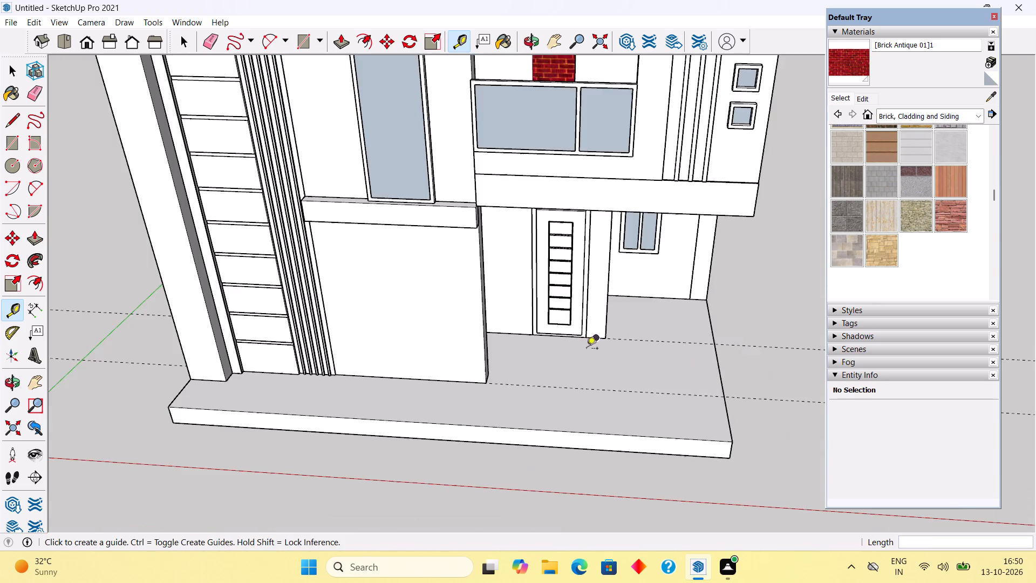
{"action": "middle_click_drag", "start_coordinate": [813, 382], "coordinate": [458, 395]}
{"action": "key", "text": "space"}
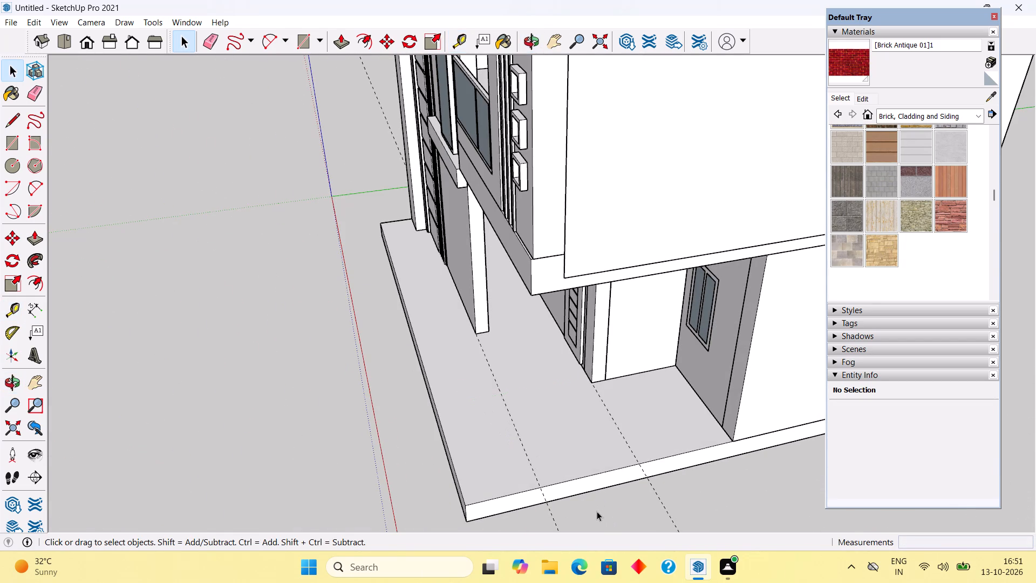
{"action": "key", "text": "r"}
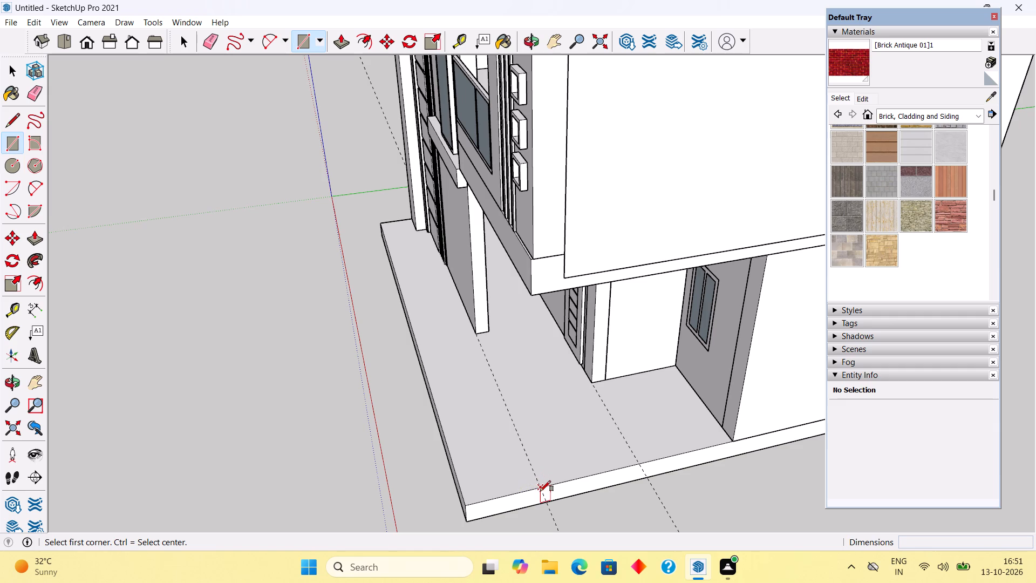
{"action": "left_click", "coordinate": [540, 489]}
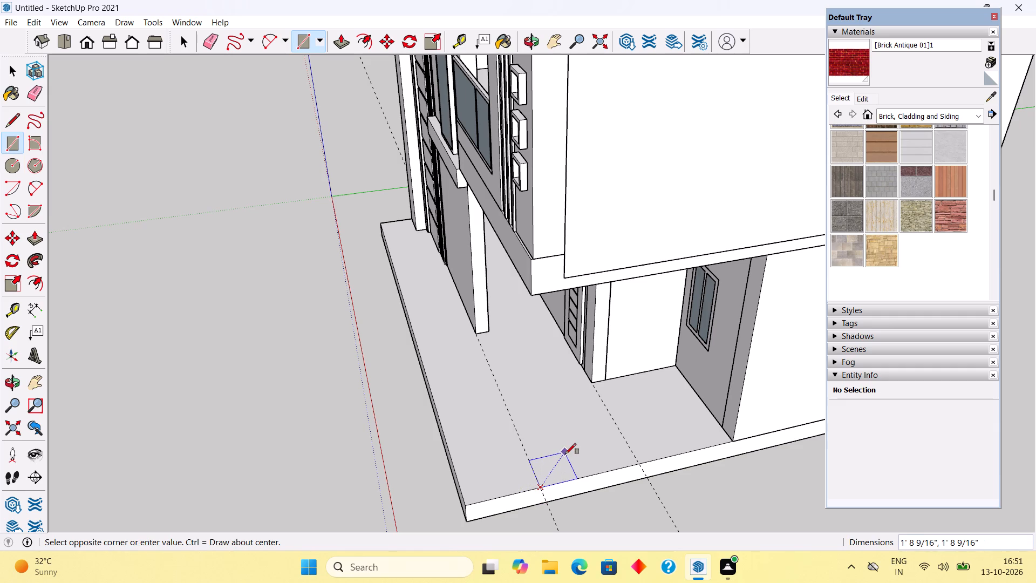
{"action": "type", "text": "1'"}
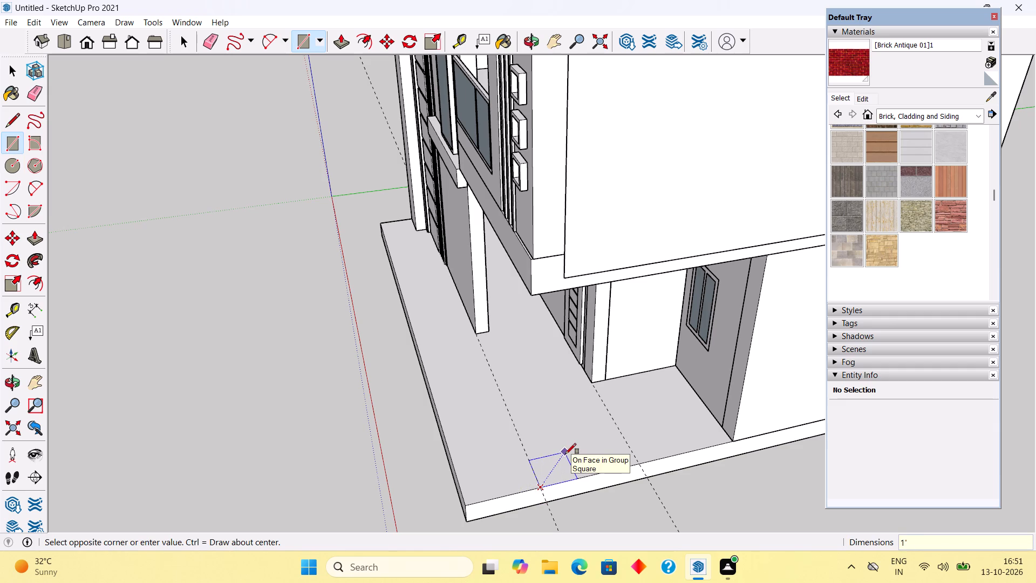
{"action": "type", "text": ",1'"}
{"action": "key", "text": "Return"}
{"action": "key", "text": "space"}
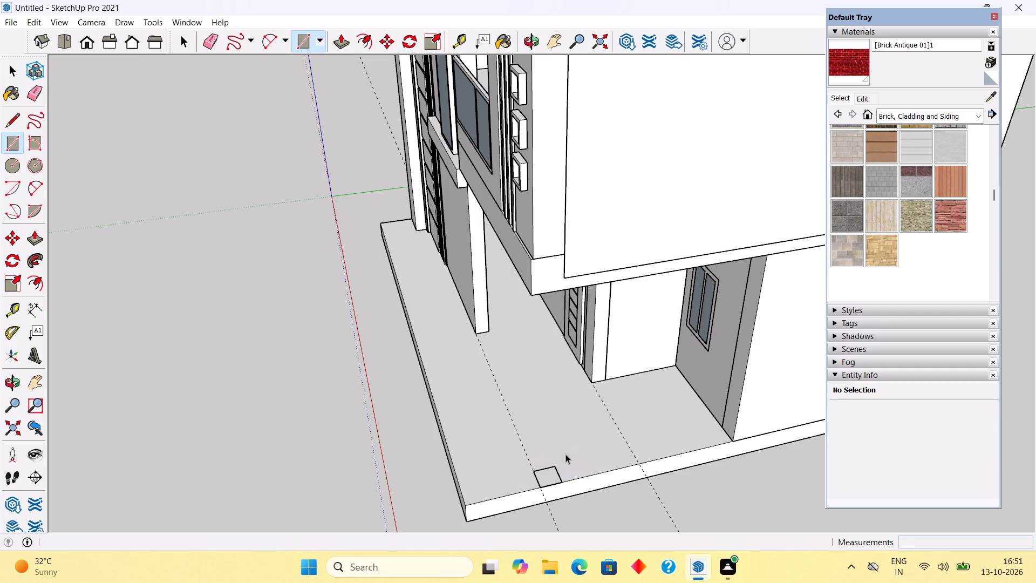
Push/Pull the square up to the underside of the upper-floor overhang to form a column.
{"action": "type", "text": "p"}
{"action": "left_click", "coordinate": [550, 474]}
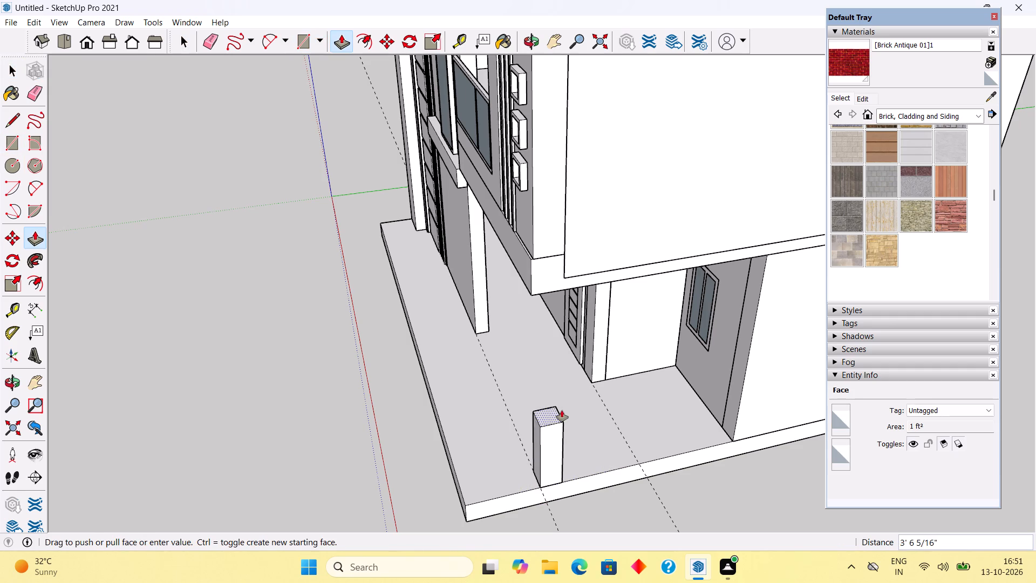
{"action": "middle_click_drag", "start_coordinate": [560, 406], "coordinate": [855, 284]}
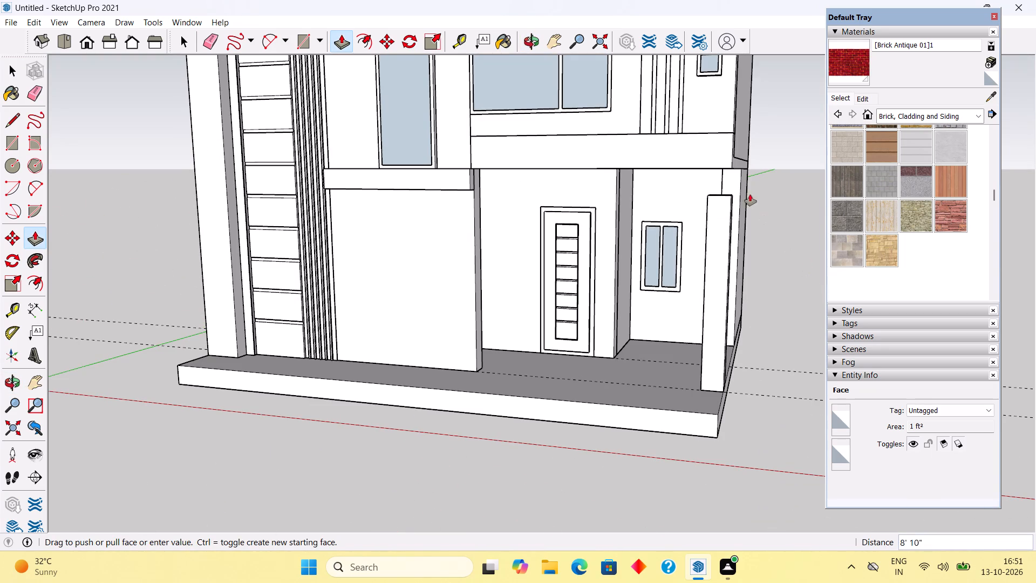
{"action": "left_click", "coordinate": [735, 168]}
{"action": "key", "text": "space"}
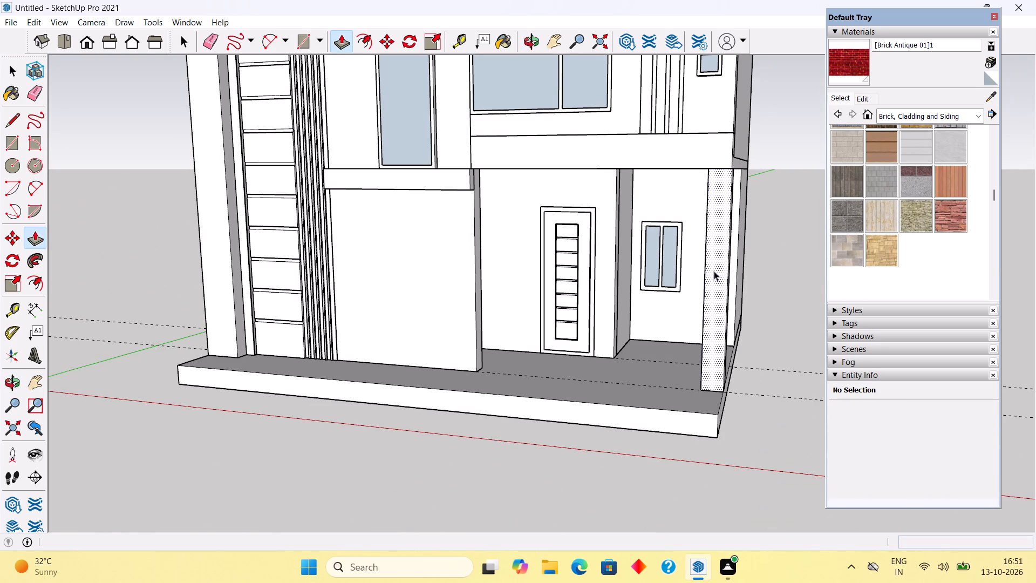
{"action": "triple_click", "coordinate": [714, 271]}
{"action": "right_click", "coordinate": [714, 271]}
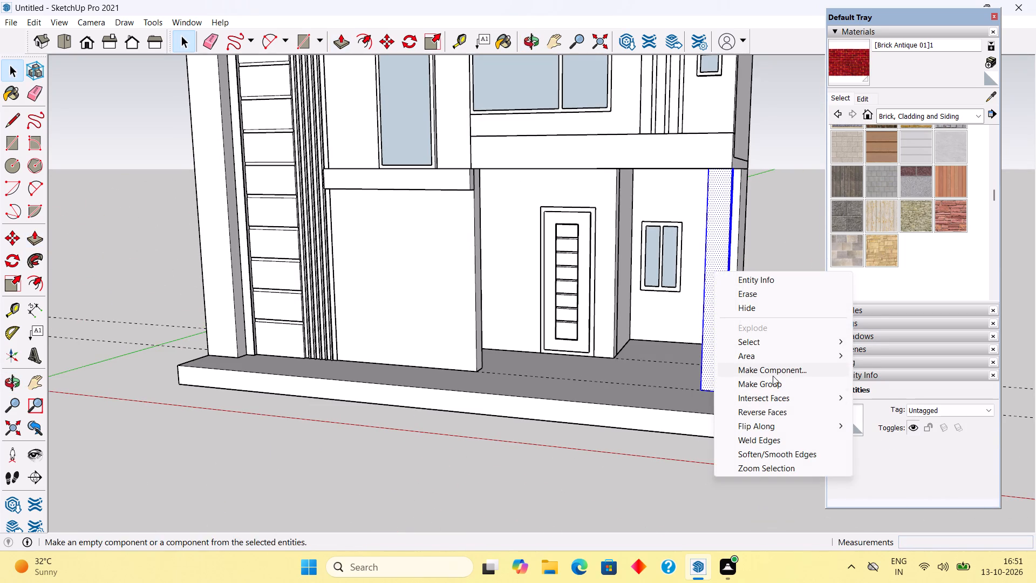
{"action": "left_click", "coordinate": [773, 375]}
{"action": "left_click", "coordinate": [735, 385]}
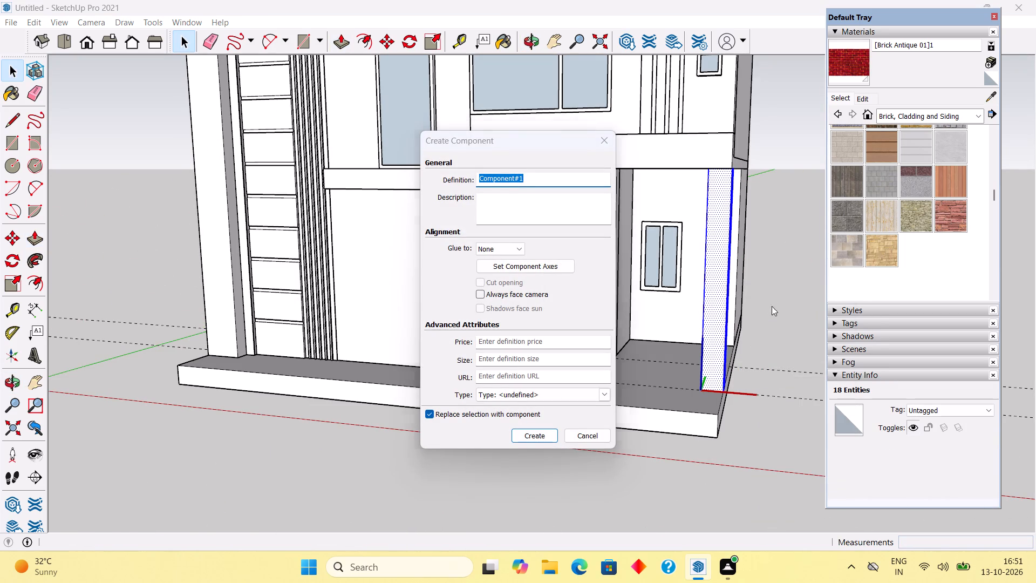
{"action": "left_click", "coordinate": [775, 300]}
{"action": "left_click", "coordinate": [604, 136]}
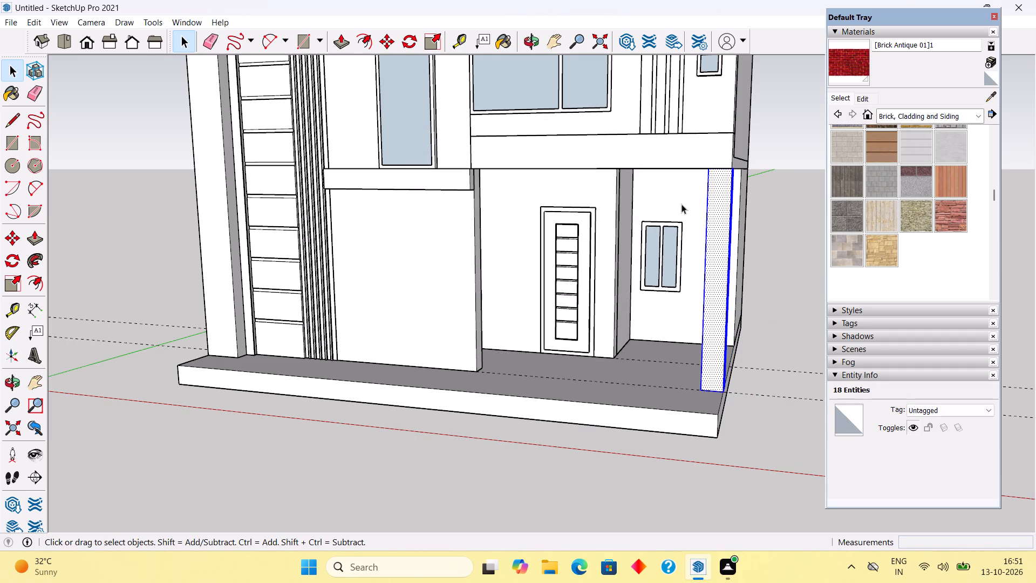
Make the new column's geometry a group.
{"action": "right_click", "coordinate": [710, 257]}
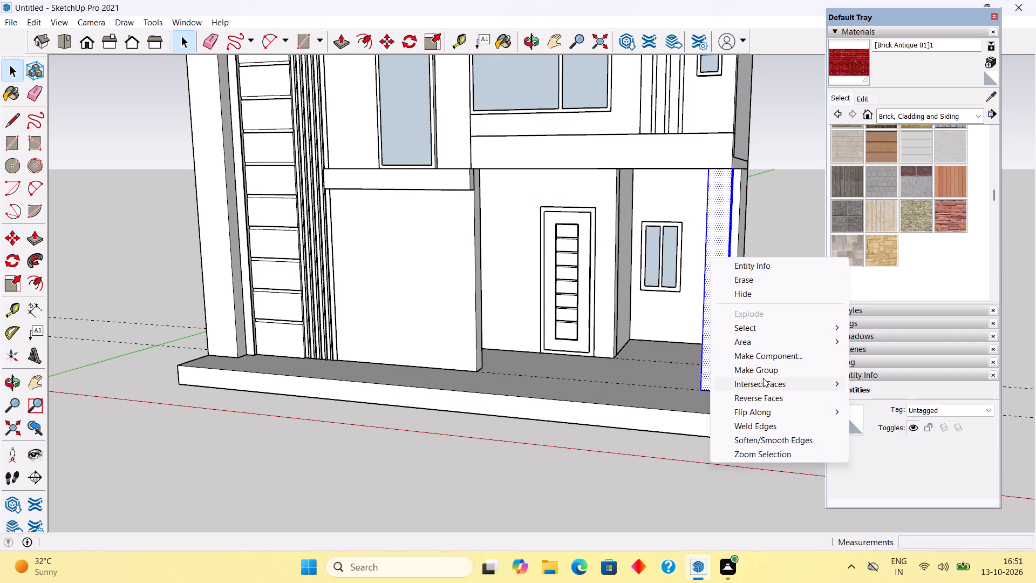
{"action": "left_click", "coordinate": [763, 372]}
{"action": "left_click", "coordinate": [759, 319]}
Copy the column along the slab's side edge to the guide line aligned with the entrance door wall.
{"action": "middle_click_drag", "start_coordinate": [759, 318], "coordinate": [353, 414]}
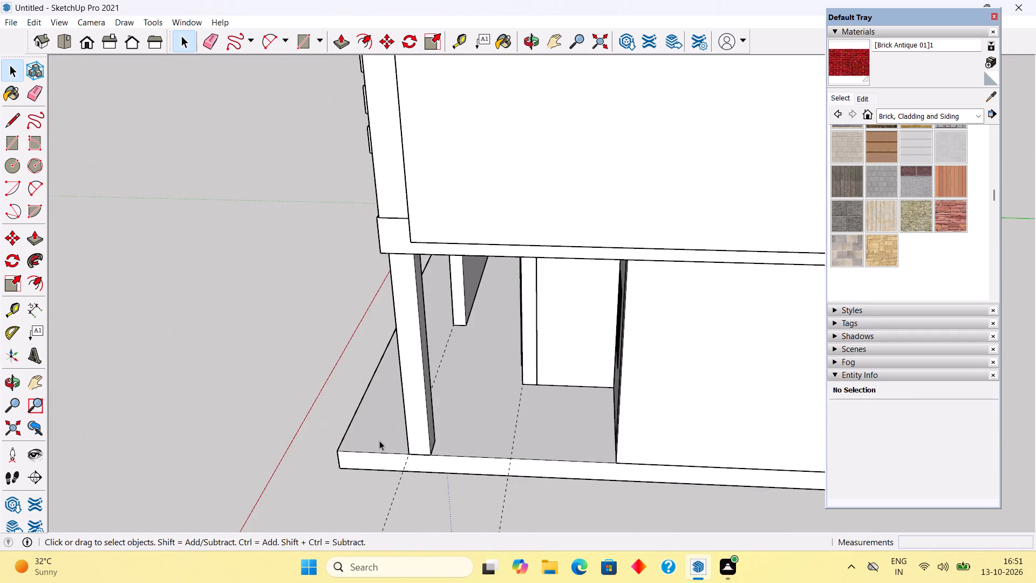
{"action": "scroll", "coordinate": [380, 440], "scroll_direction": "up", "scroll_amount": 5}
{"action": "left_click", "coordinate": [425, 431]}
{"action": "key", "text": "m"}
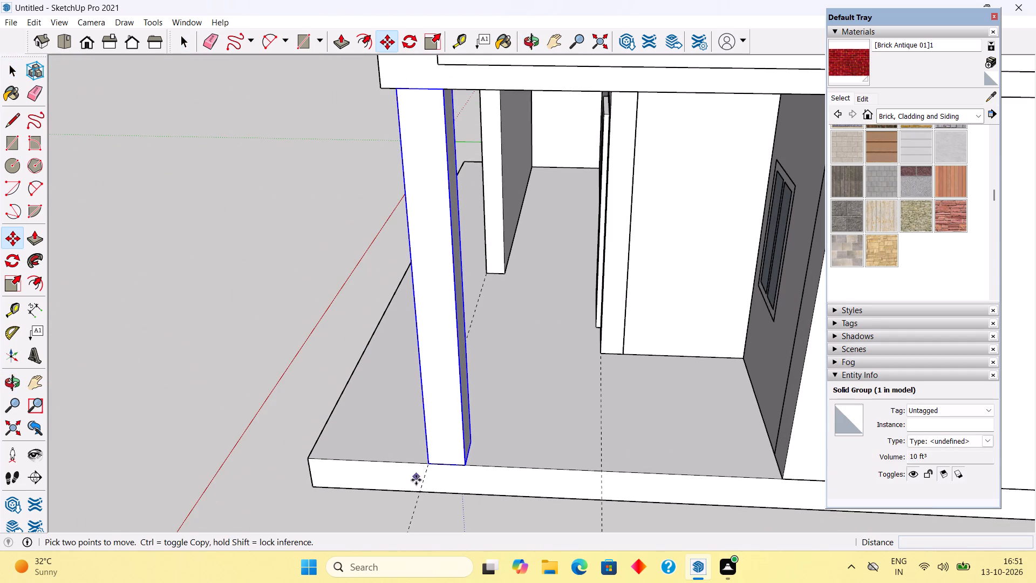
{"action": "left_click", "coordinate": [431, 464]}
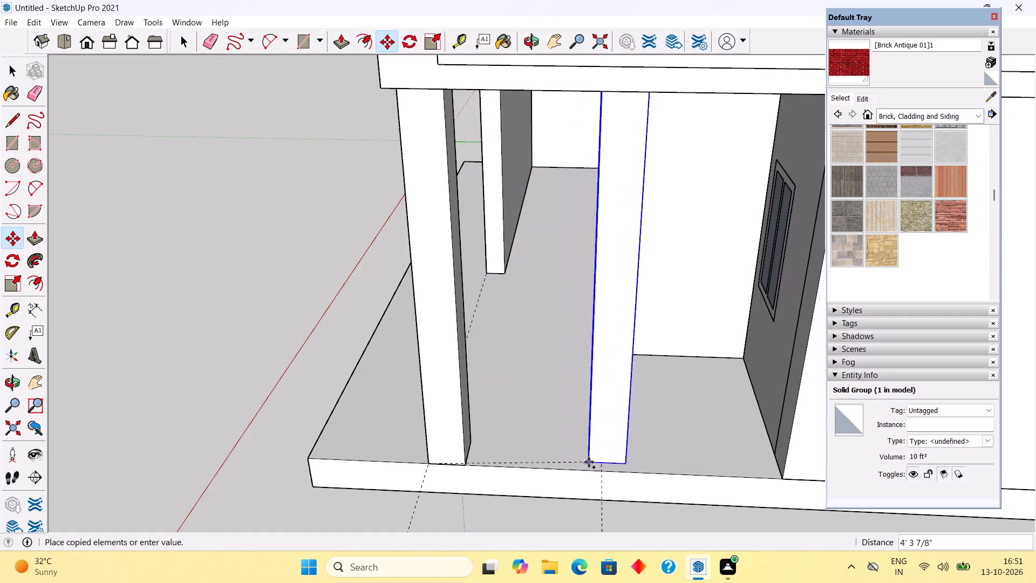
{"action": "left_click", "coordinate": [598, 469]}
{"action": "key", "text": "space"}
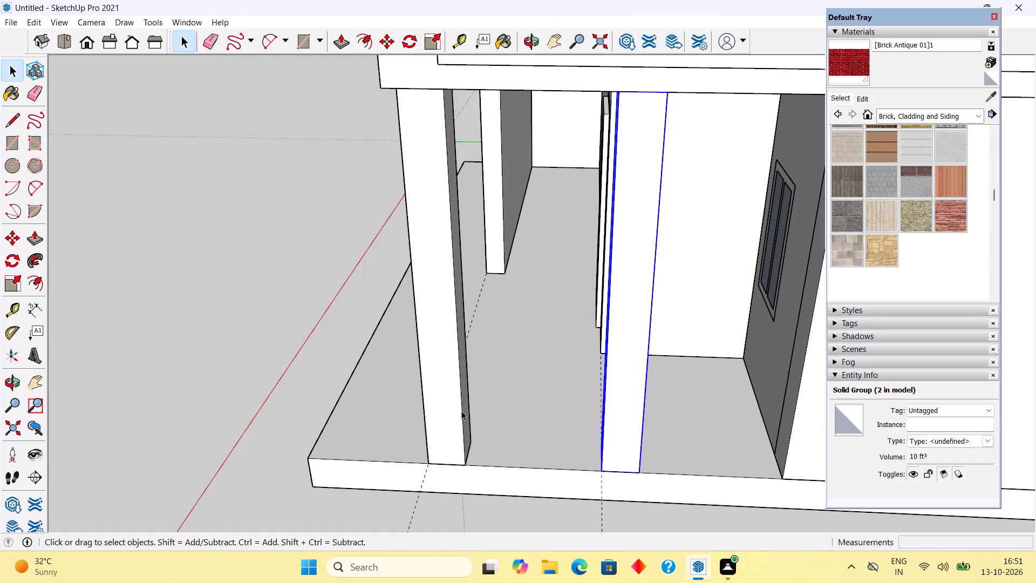
Examine the two porch columns under the overhang from the front and the side.
{"action": "scroll", "coordinate": [453, 408], "scroll_direction": "down", "scroll_amount": 6}
{"action": "left_click", "coordinate": [306, 354]}
{"action": "middle_click_drag", "start_coordinate": [388, 349], "coordinate": [726, 326]}
{"action": "scroll", "coordinate": [726, 326], "scroll_direction": "down", "scroll_amount": 4}
{"action": "middle_click_drag", "start_coordinate": [592, 431], "coordinate": [687, 326]}
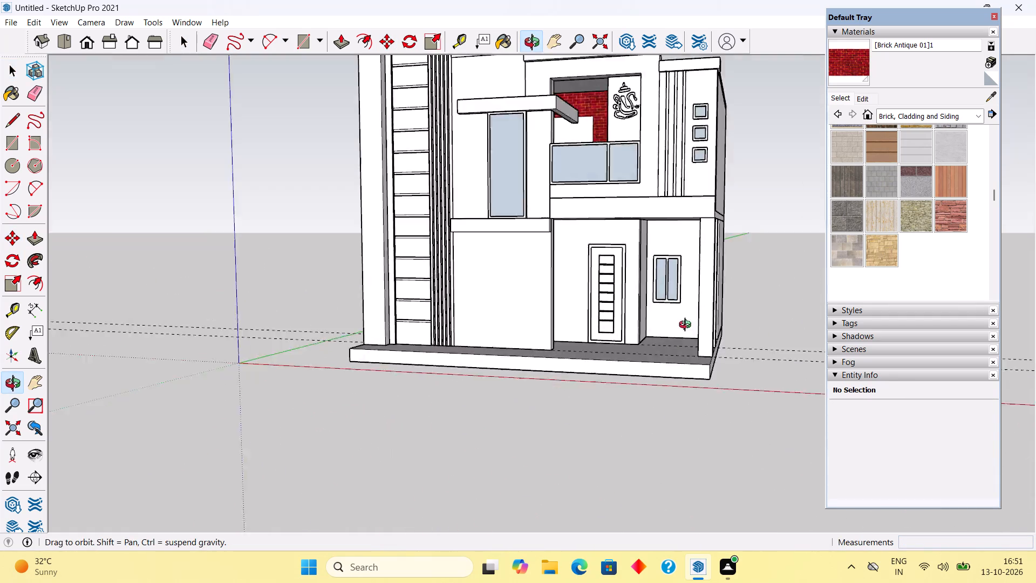
{"action": "middle_click_drag", "start_coordinate": [687, 326], "coordinate": [831, 220]}
{"action": "scroll", "coordinate": [589, 276], "scroll_direction": "up", "scroll_amount": 4}
{"action": "middle_click_drag", "start_coordinate": [649, 285], "coordinate": [670, 359]}
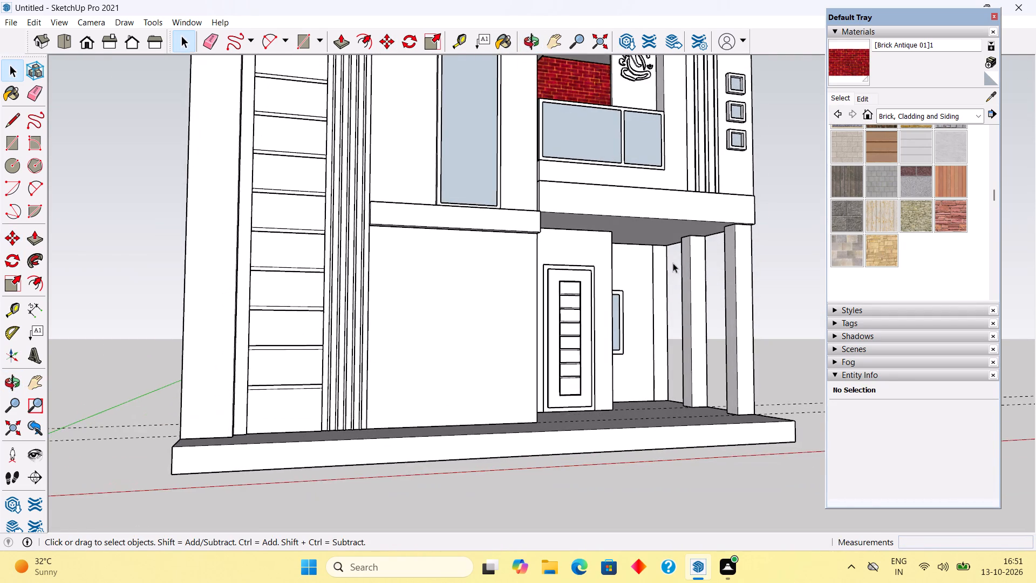
{"action": "scroll", "coordinate": [672, 262], "scroll_direction": "up", "scroll_amount": 4}
{"action": "middle_click_drag", "start_coordinate": [672, 261], "coordinate": [610, 257]}
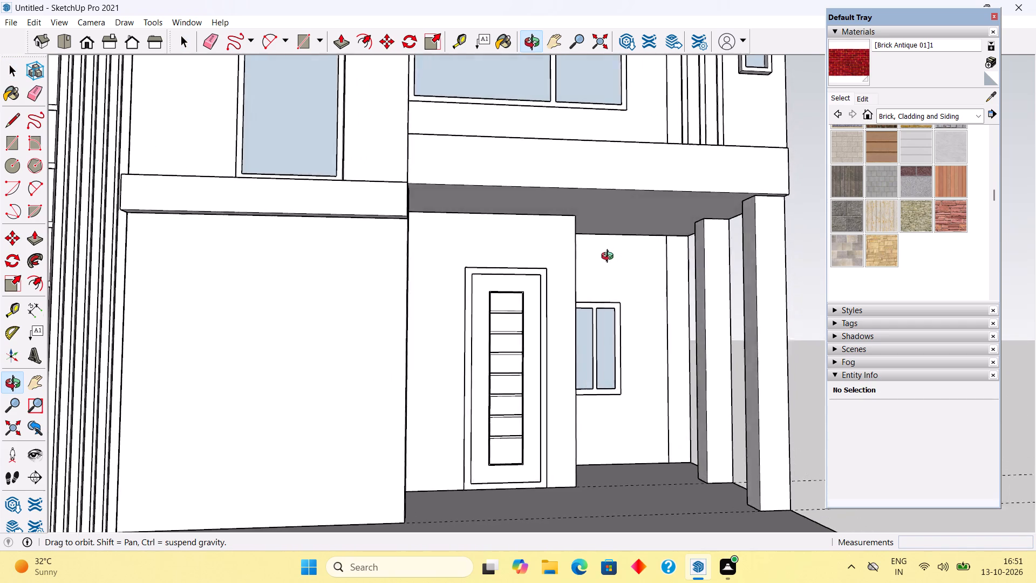
{"action": "middle_click_drag", "start_coordinate": [610, 257], "coordinate": [337, 274]}
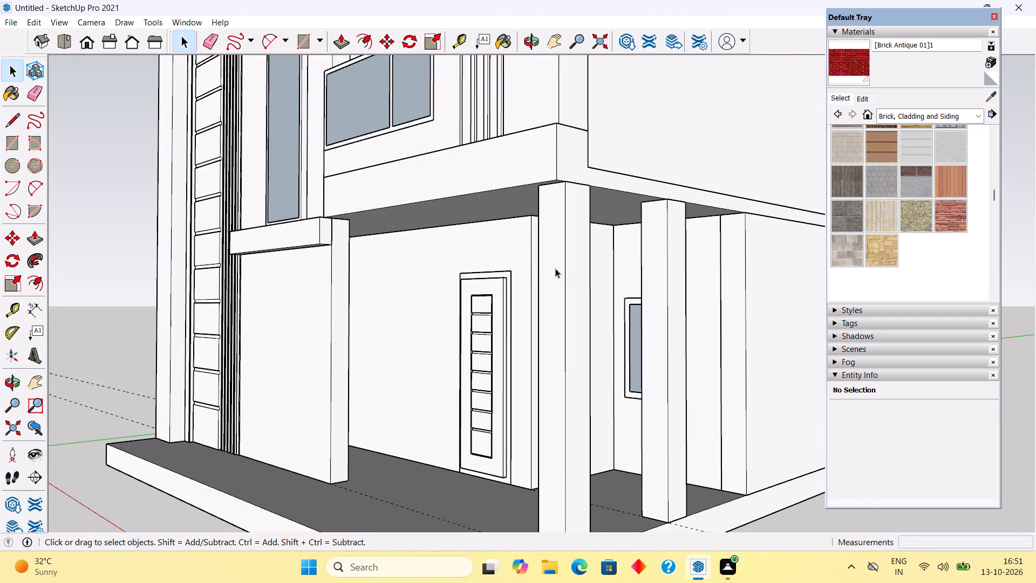
{"action": "scroll", "coordinate": [555, 268], "scroll_direction": "down", "scroll_amount": 4}
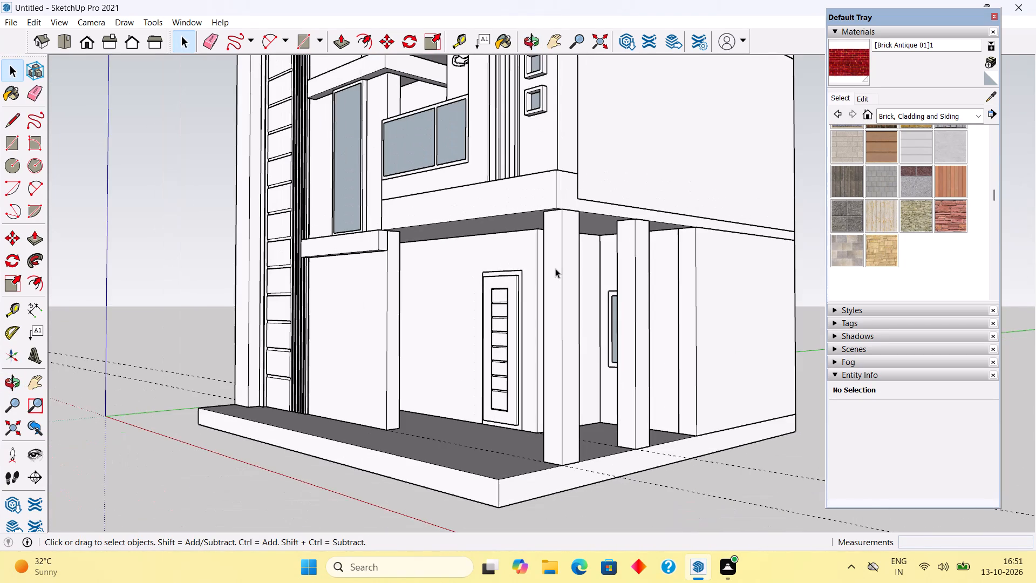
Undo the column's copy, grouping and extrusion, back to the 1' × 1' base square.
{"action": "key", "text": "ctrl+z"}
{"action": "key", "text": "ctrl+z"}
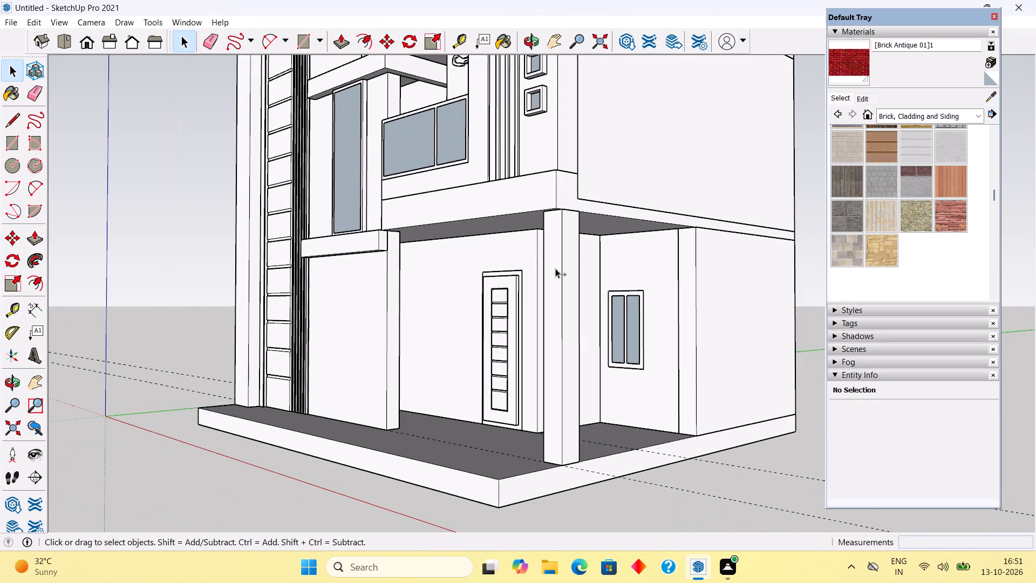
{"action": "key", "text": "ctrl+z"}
Inside the ground-floor side wall's group, place a guide 1' below the top edge of the wall's front end face.
{"action": "scroll", "coordinate": [570, 453], "scroll_direction": "up", "scroll_amount": 5}
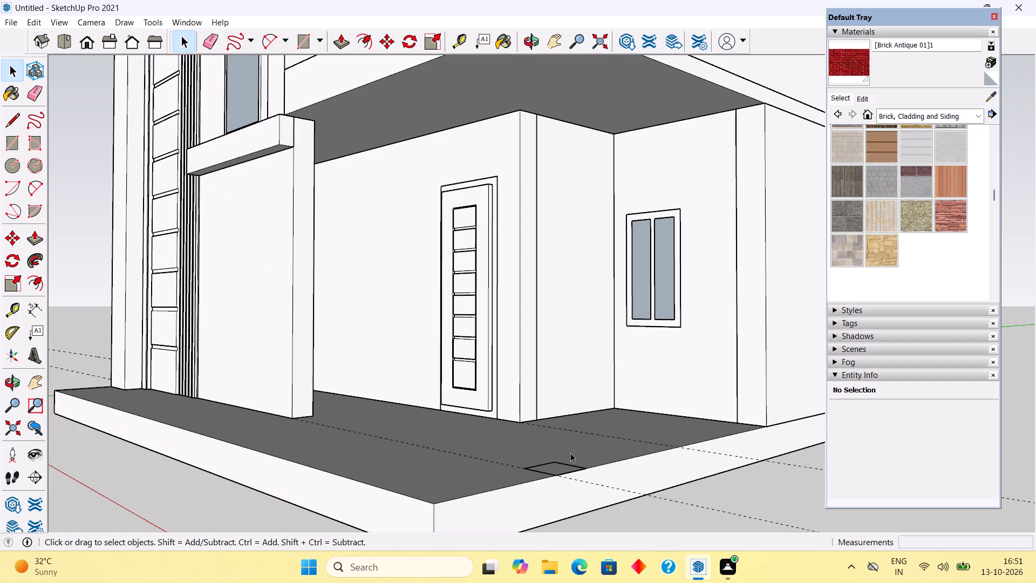
{"action": "middle_click_drag", "start_coordinate": [624, 394], "coordinate": [618, 322]}
{"action": "scroll", "coordinate": [618, 322], "scroll_direction": "down", "scroll_amount": 3}
{"action": "middle_click_drag", "start_coordinate": [597, 291], "coordinate": [607, 310]}
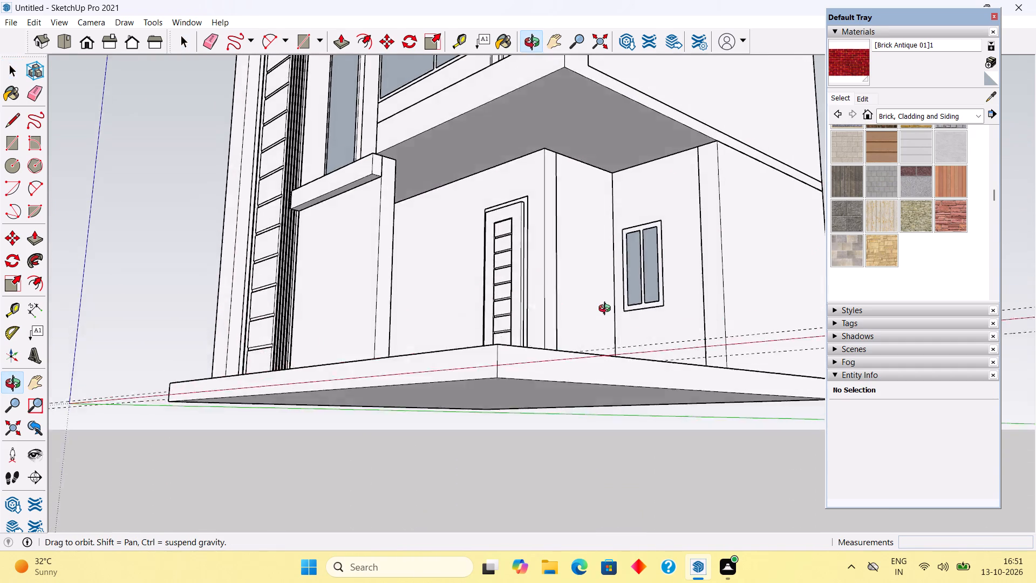
{"action": "middle_click_drag", "start_coordinate": [607, 310], "coordinate": [775, 367]}
{"action": "scroll", "coordinate": [747, 227], "scroll_direction": "up", "scroll_amount": 3}
{"action": "triple_click", "coordinate": [758, 202]}
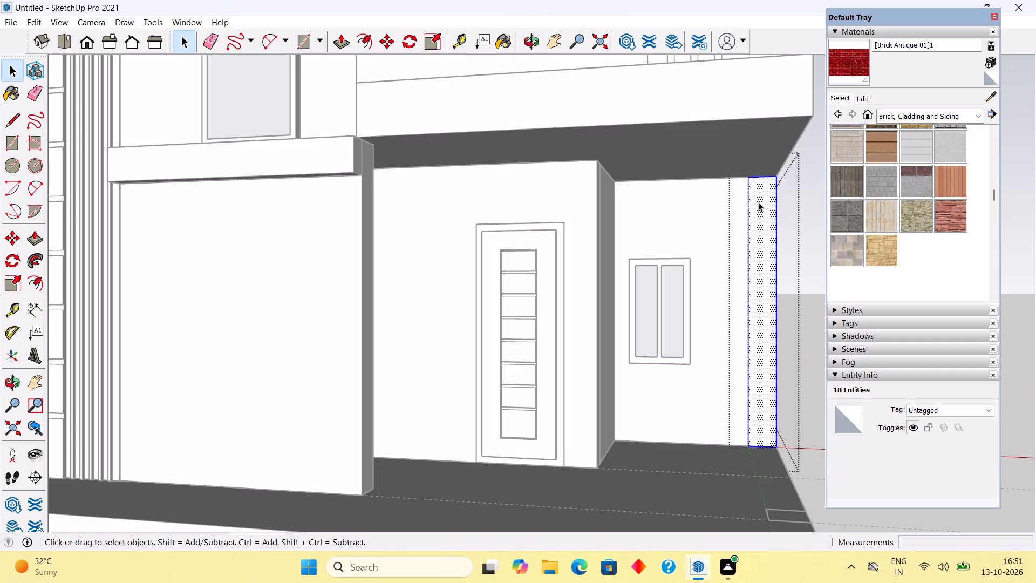
{"action": "key", "text": "t"}
{"action": "scroll", "coordinate": [755, 177], "scroll_direction": "up", "scroll_amount": 2}
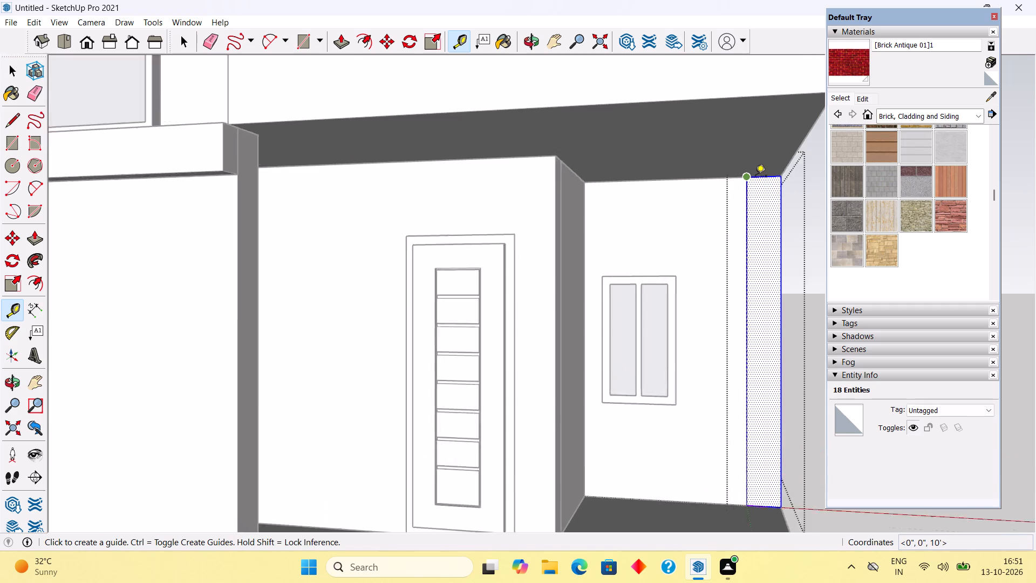
{"action": "scroll", "coordinate": [755, 177], "scroll_direction": "up", "scroll_amount": 9}
{"action": "left_click", "coordinate": [757, 178]}
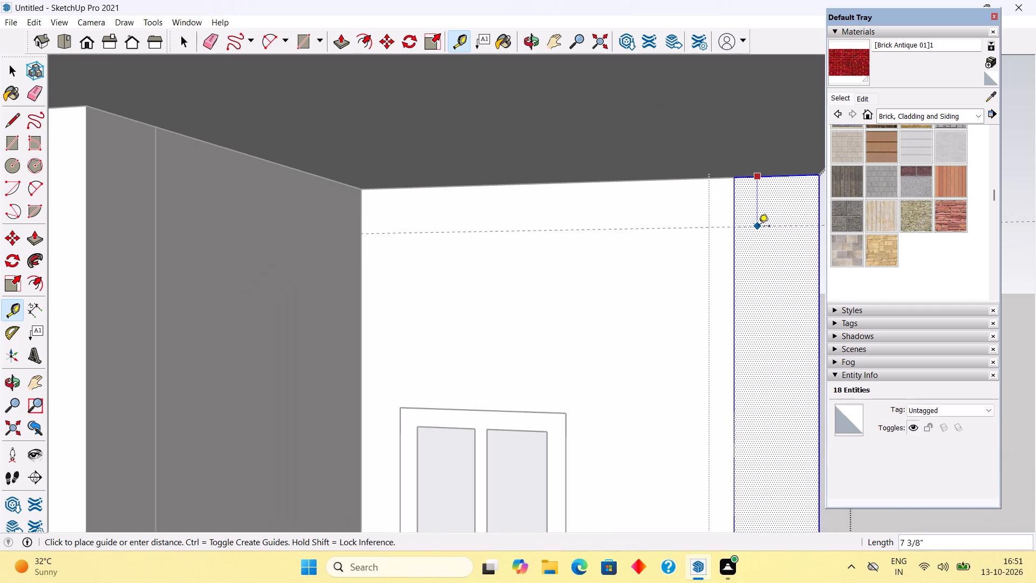
{"action": "type", "text": "1'"}
{"action": "key", "text": "Return"}
Draw a line across the wall's front end face along the 1' guide.
{"action": "key", "text": "l"}
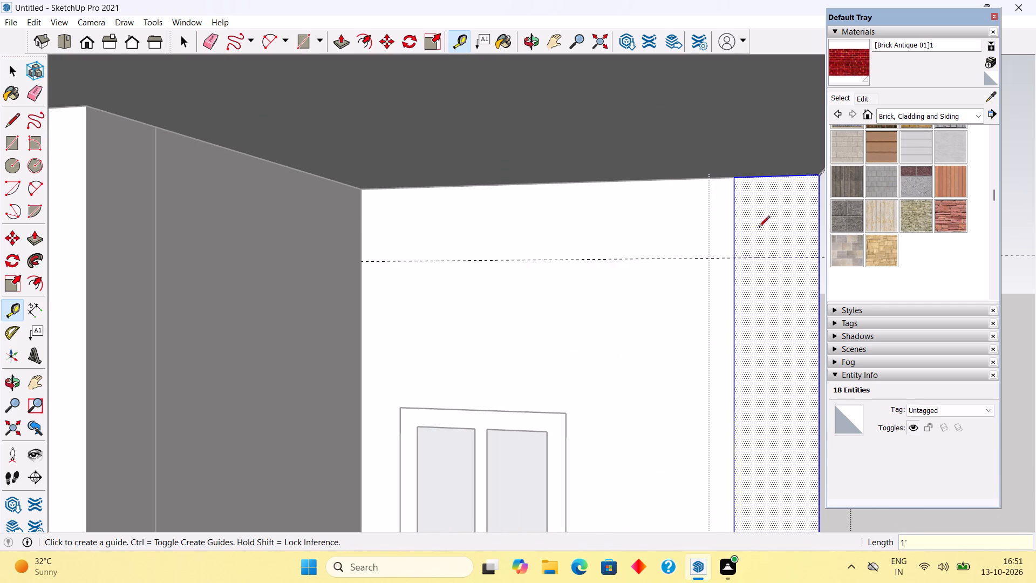
{"action": "left_click", "coordinate": [735, 261]}
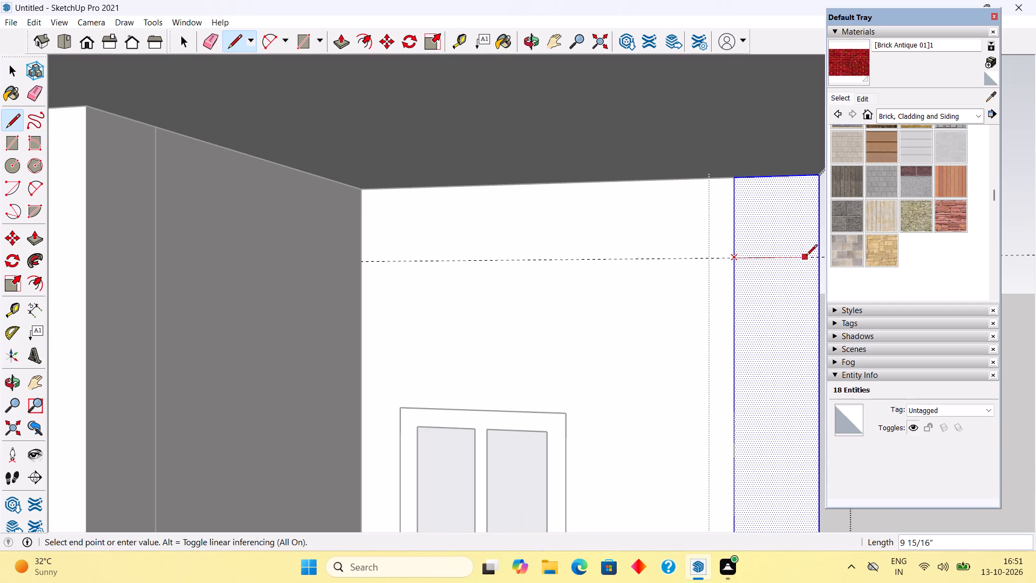
{"action": "left_click", "coordinate": [819, 259]}
Push/Pull the end face's top 1' square forward about 9' 9" as a beam beneath the overhang, and leave the group.
{"action": "key", "text": "p"}
{"action": "left_click", "coordinate": [769, 245]}
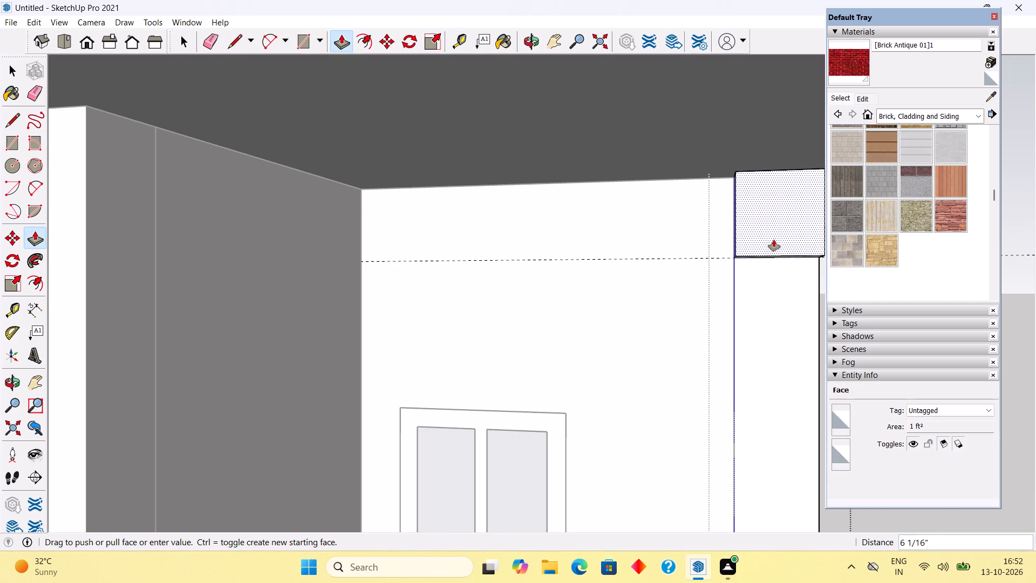
{"action": "scroll", "coordinate": [776, 235], "scroll_direction": "down", "scroll_amount": 18}
{"action": "scroll", "coordinate": [776, 229], "scroll_direction": "down", "scroll_amount": 4}
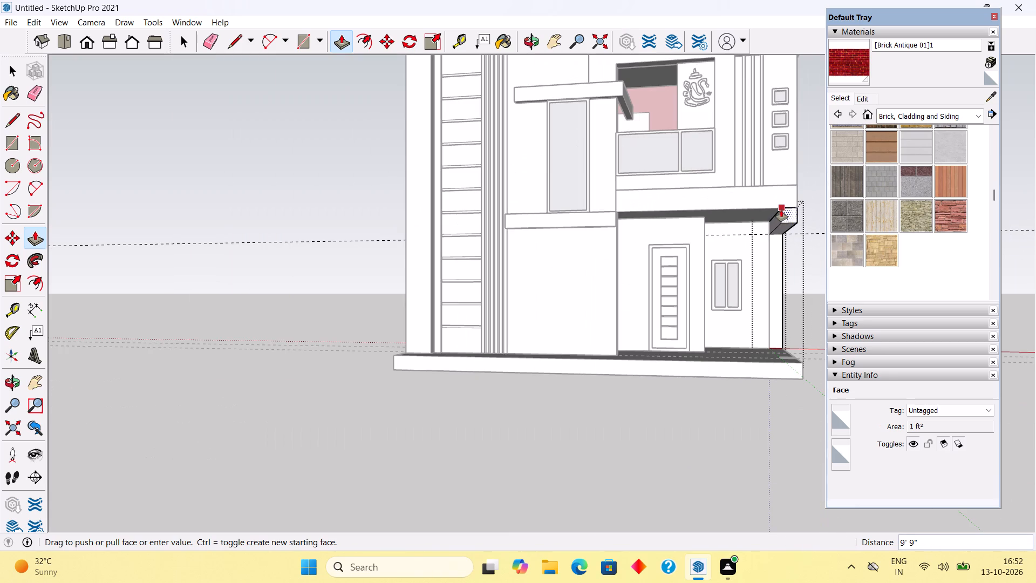
{"action": "left_click", "coordinate": [767, 209]}
{"action": "key", "text": "space"}
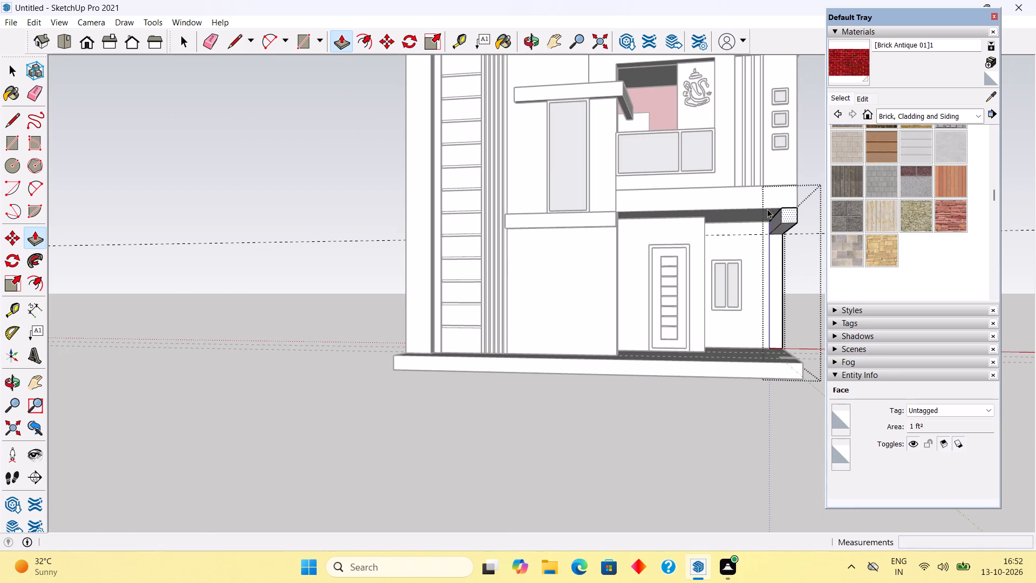
{"action": "left_click", "coordinate": [812, 170]}
Push/Pull the 1' × 1' base square up 9' to the underside of the porch beam as a column.
{"action": "middle_click_drag", "start_coordinate": [780, 219], "coordinate": [564, 397]}
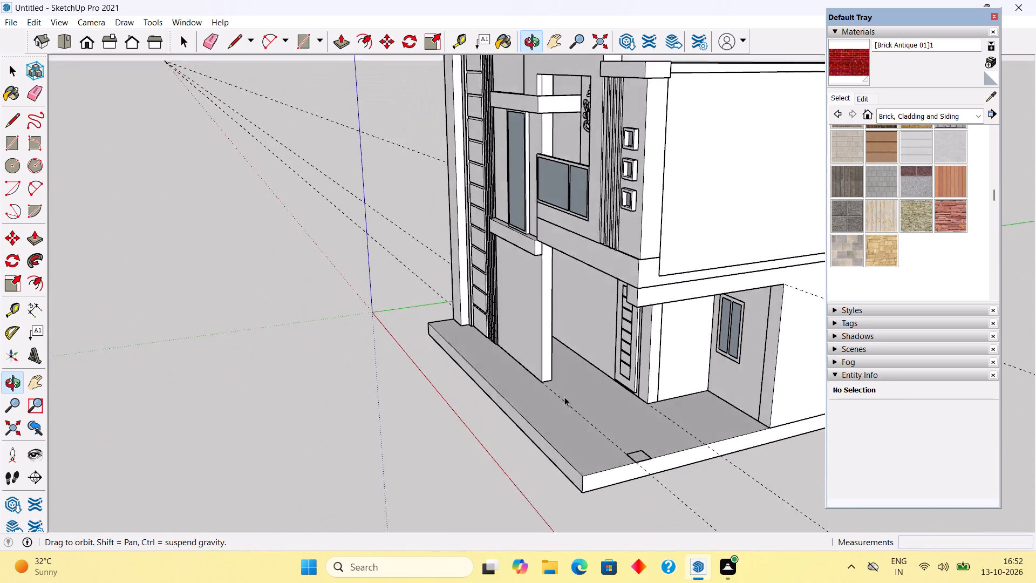
{"action": "middle_click_drag", "start_coordinate": [564, 397], "coordinate": [500, 315]}
{"action": "scroll", "coordinate": [596, 466], "scroll_direction": "up", "scroll_amount": 5}
{"action": "key", "text": "p"}
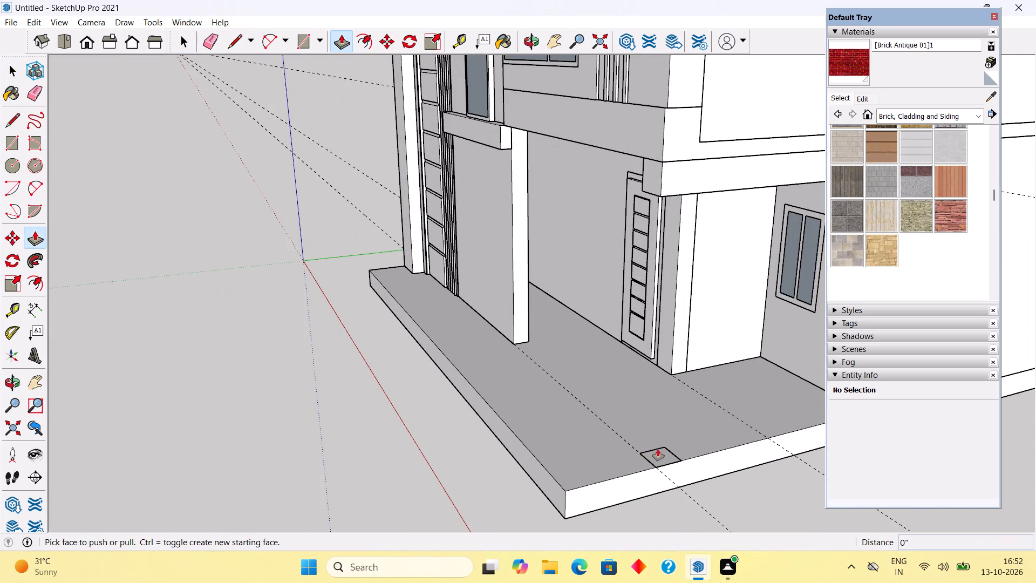
{"action": "left_click", "coordinate": [661, 455]}
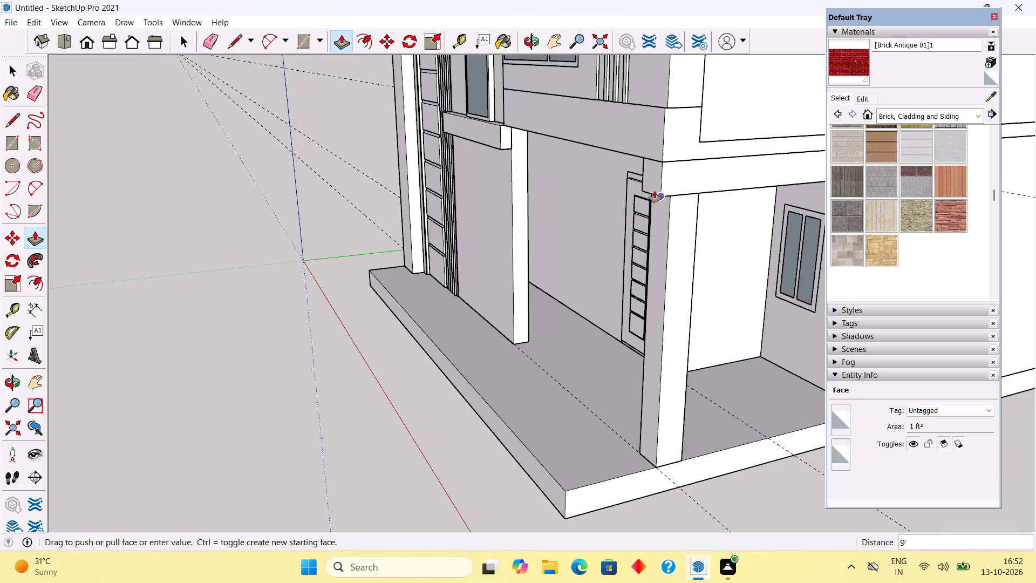
{"action": "left_click", "coordinate": [655, 191]}
Select all of the porch column's geometry and make it a group.
{"action": "middle_click_drag", "start_coordinate": [677, 314], "coordinate": [560, 329]}
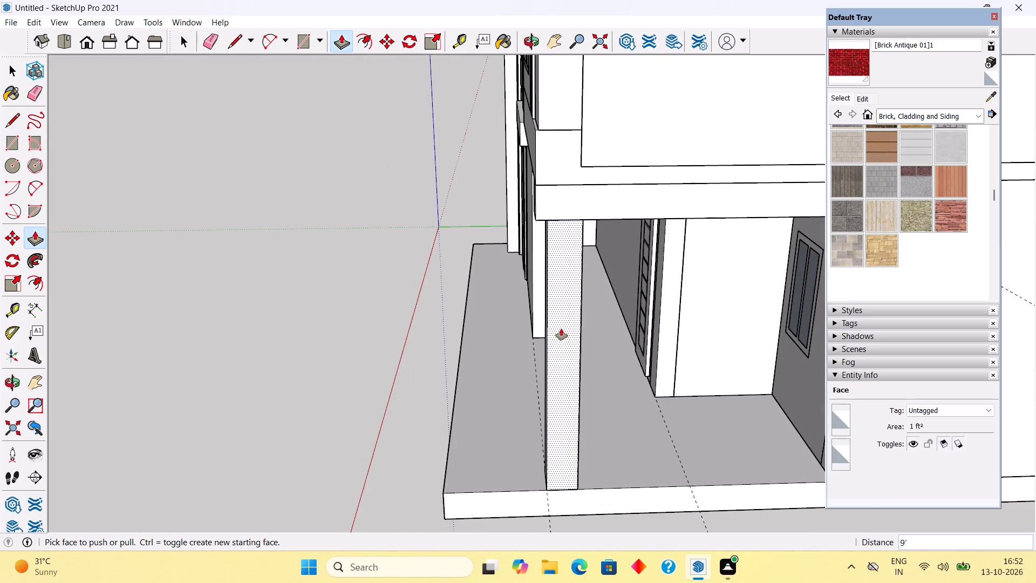
{"action": "key", "text": "space"}
{"action": "triple_click", "coordinate": [561, 329]}
{"action": "right_click", "coordinate": [563, 319]}
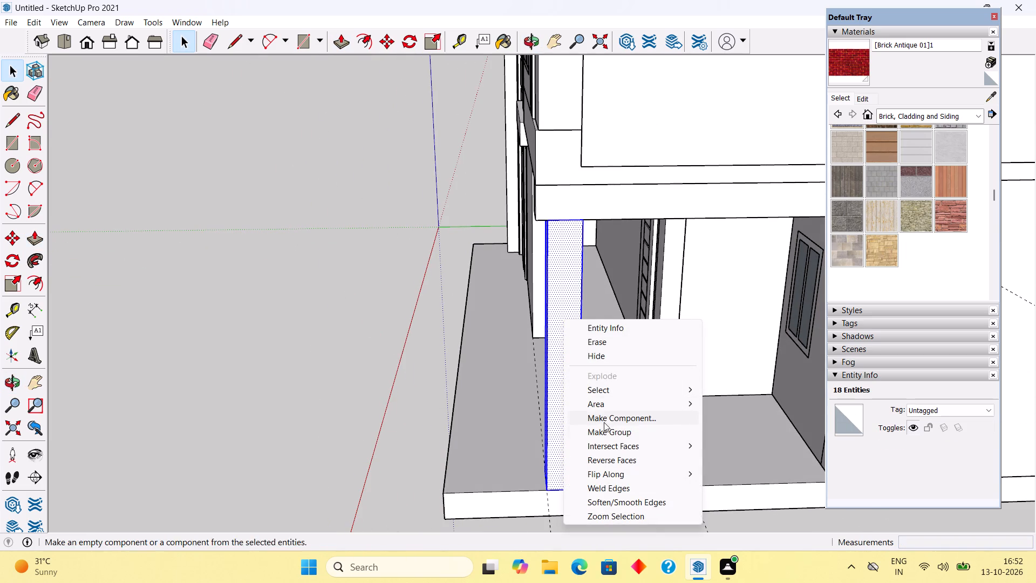
{"action": "left_click", "coordinate": [610, 435]}
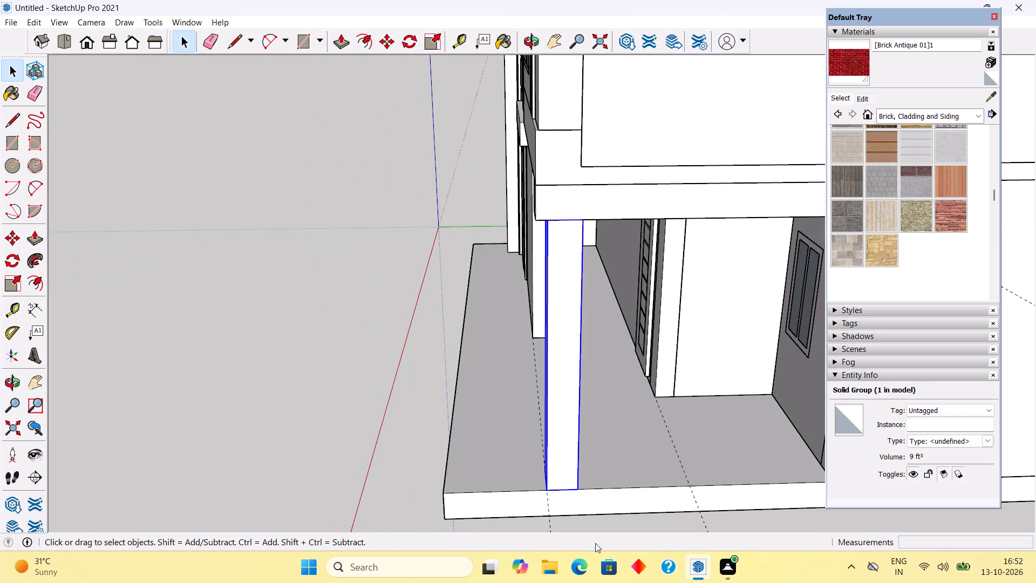
Copy the column group back along the slab's side edge to the next guide, beneath the beam.
{"action": "key", "text": "m"}
{"action": "left_click", "coordinate": [546, 494]}
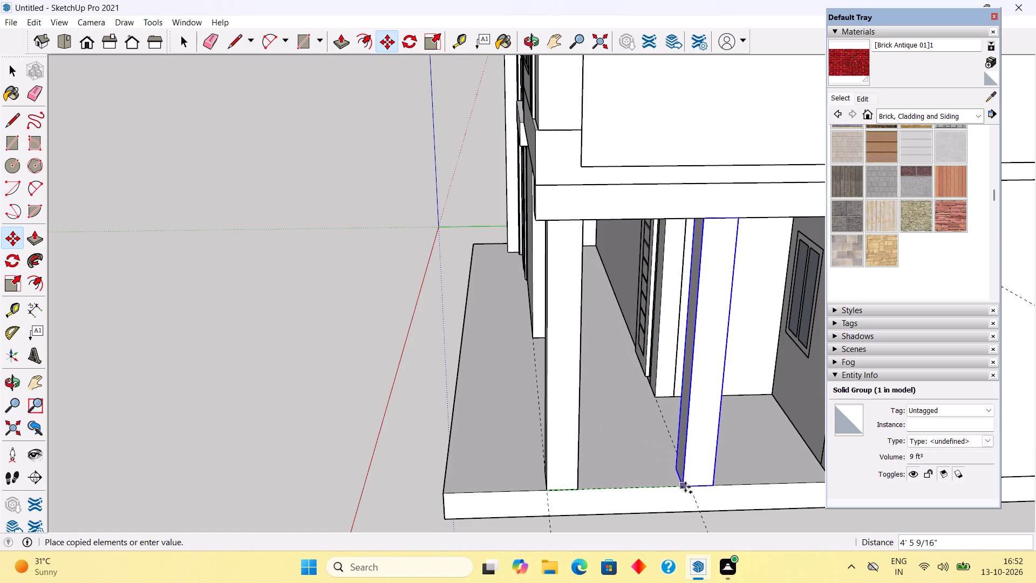
{"action": "left_click", "coordinate": [693, 487]}
{"action": "key", "text": "space"}
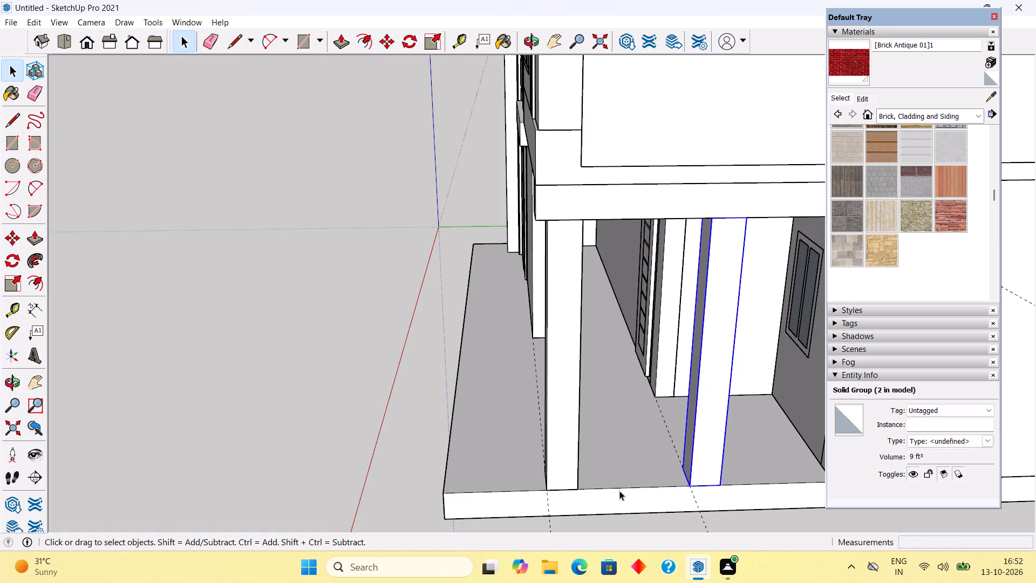
{"action": "left_click", "coordinate": [393, 432]}
Examine the front elevation and how the porch beam and two columns meet the overhang.
{"action": "middle_click_drag", "start_coordinate": [319, 391], "coordinate": [578, 383]}
{"action": "scroll", "coordinate": [578, 383], "scroll_direction": "down", "scroll_amount": 6}
{"action": "middle_click_drag", "start_coordinate": [598, 381], "coordinate": [791, 356]}
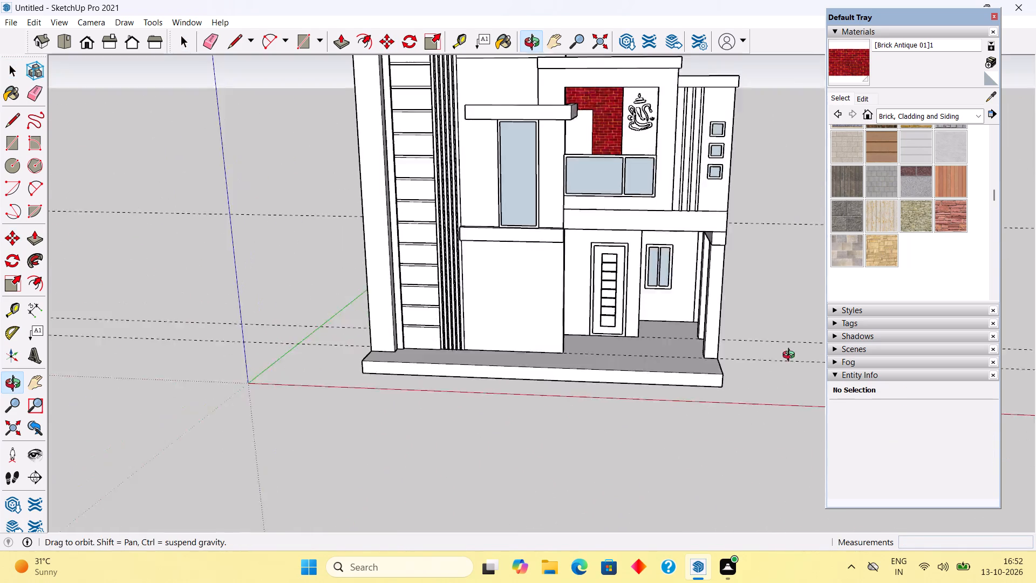
{"action": "middle_click_drag", "start_coordinate": [791, 356], "coordinate": [836, 321]}
{"action": "middle_click_drag", "start_coordinate": [641, 352], "coordinate": [715, 293]}
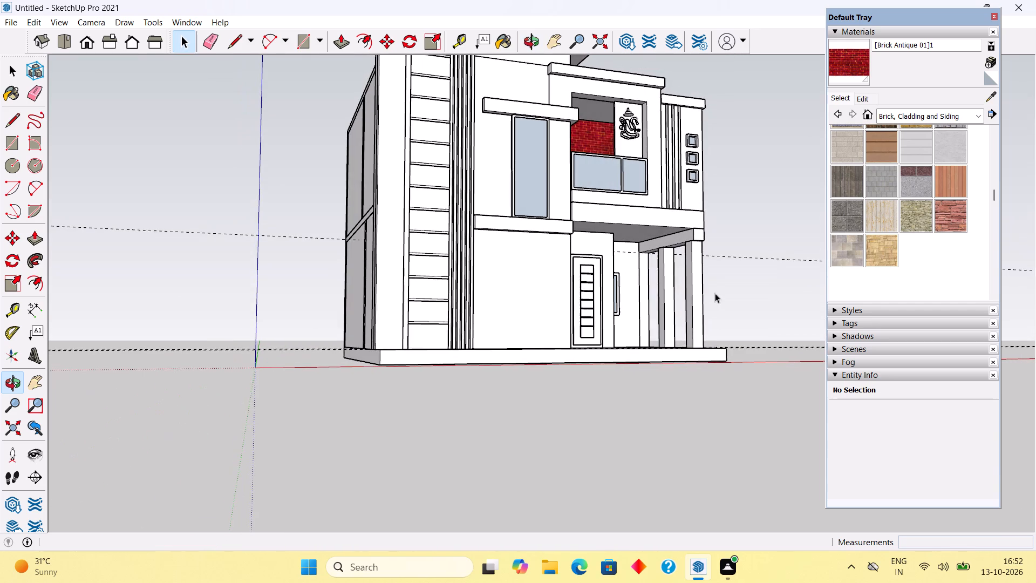
{"action": "scroll", "coordinate": [615, 242], "scroll_direction": "up", "scroll_amount": 5}
{"action": "scroll", "coordinate": [679, 250], "scroll_direction": "up", "scroll_amount": 4}
{"action": "scroll", "coordinate": [765, 268], "scroll_direction": "up", "scroll_amount": 6}
{"action": "middle_click_drag", "start_coordinate": [707, 237], "coordinate": [618, 202]}
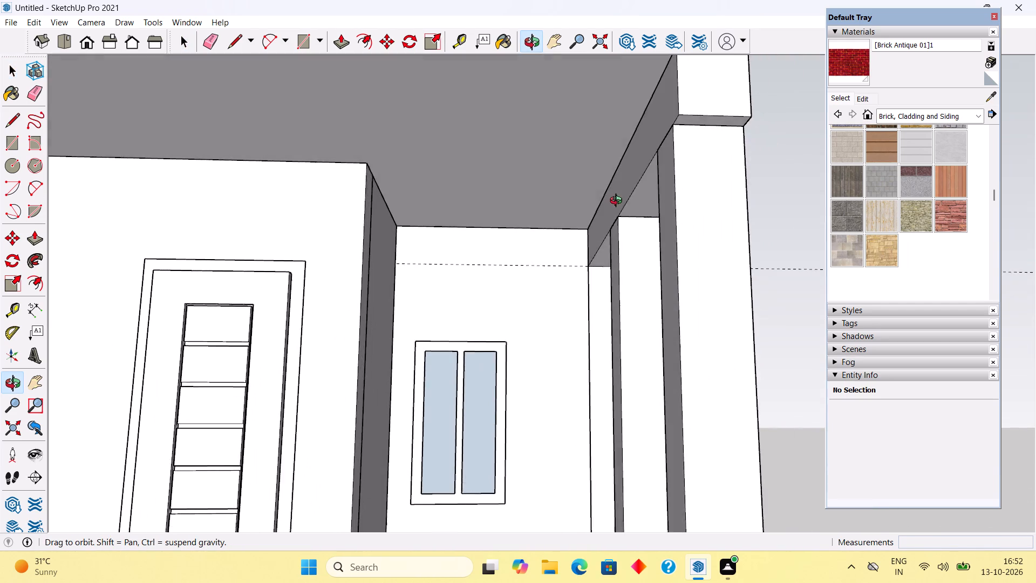
{"action": "middle_click_drag", "start_coordinate": [618, 202], "coordinate": [518, 261]}
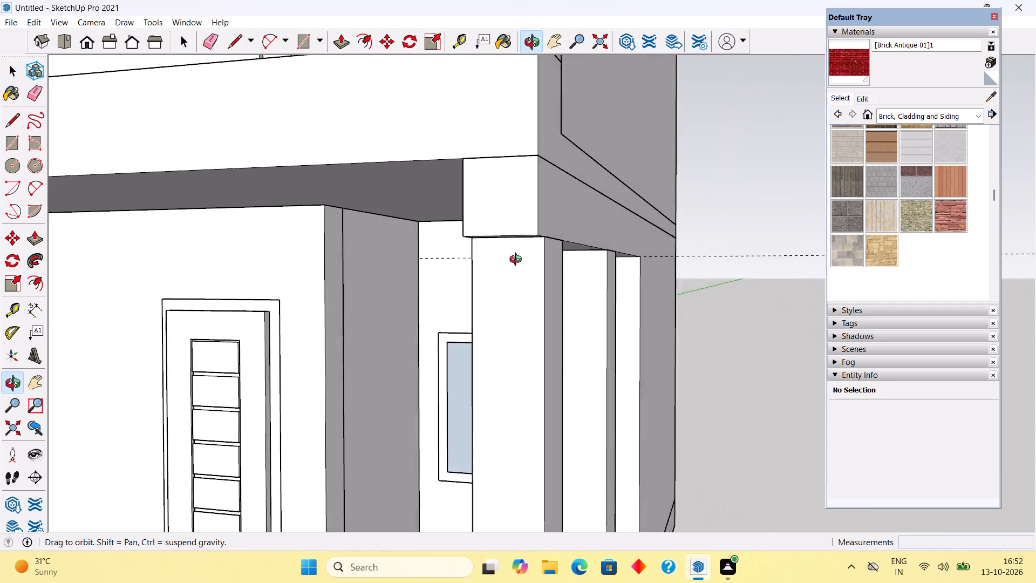
{"action": "middle_click_drag", "start_coordinate": [518, 261], "coordinate": [623, 249]}
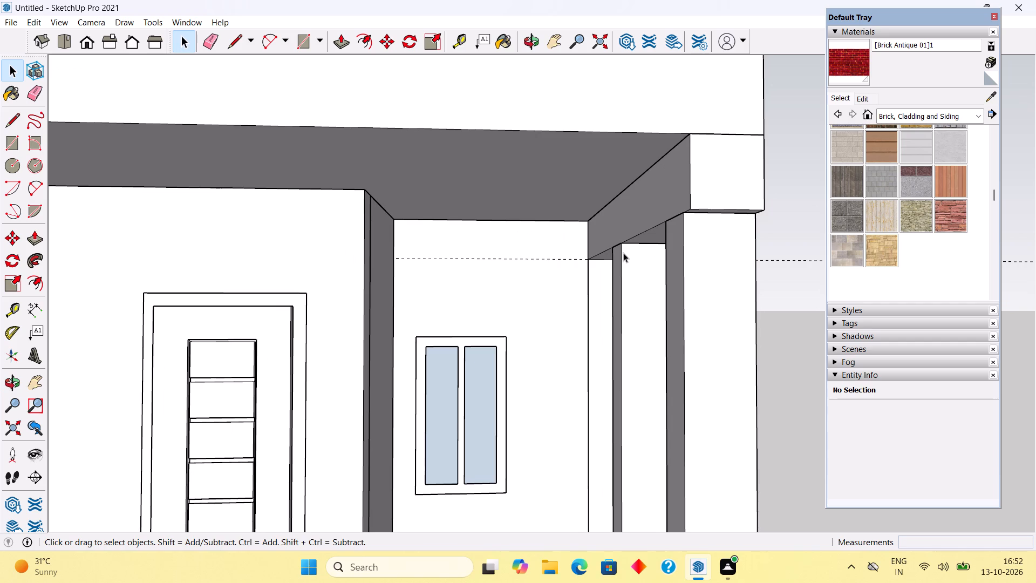
{"action": "scroll", "coordinate": [623, 253], "scroll_direction": "down", "scroll_amount": 12}
{"action": "middle_click_drag", "start_coordinate": [616, 289], "coordinate": [631, 283]}
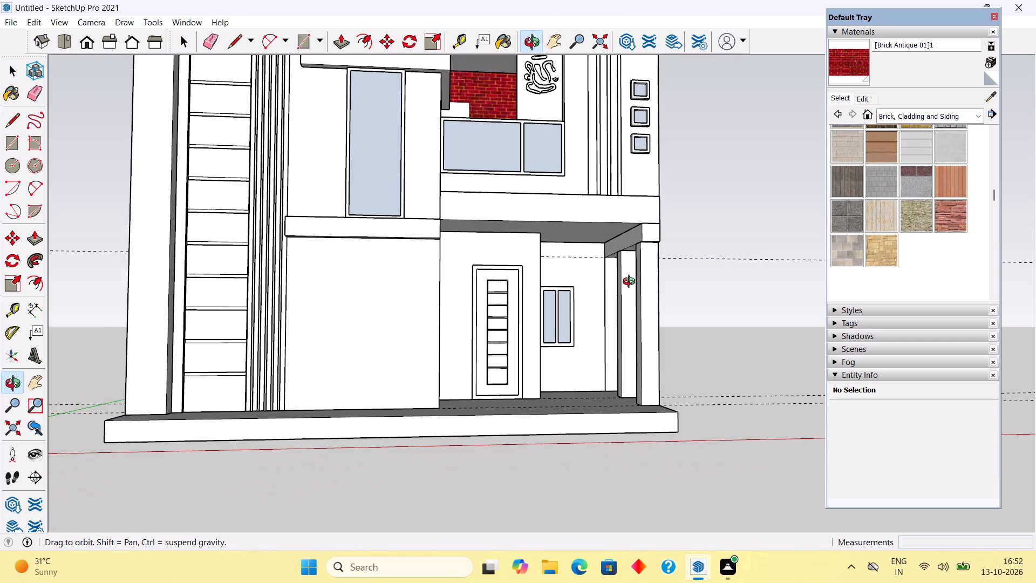
{"action": "middle_click_drag", "start_coordinate": [631, 283], "coordinate": [632, 282]}
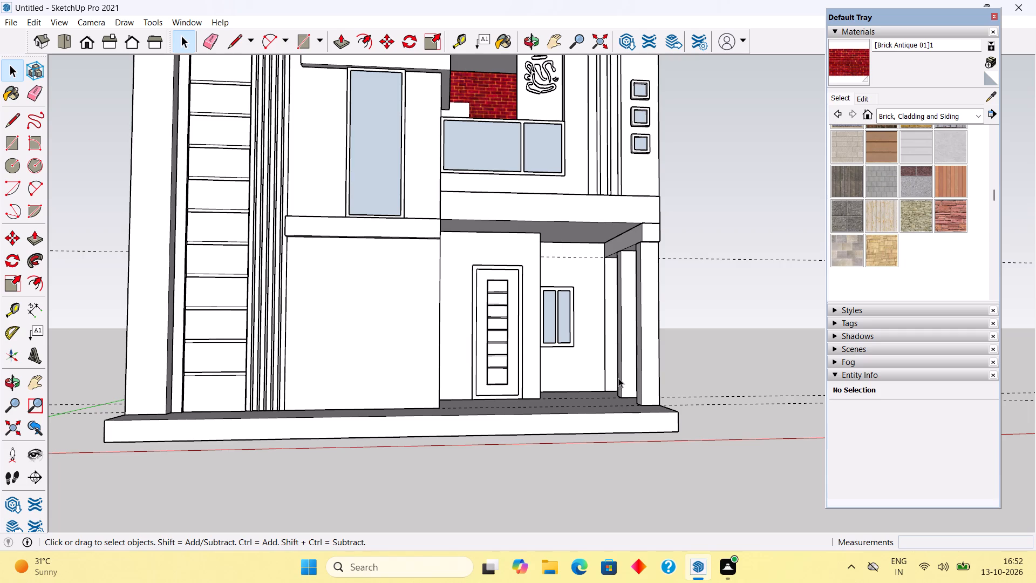
Place a guide on the base slab's top face, 9" in from its front edge.
{"action": "middle_click_drag", "start_coordinate": [582, 371], "coordinate": [572, 504]}
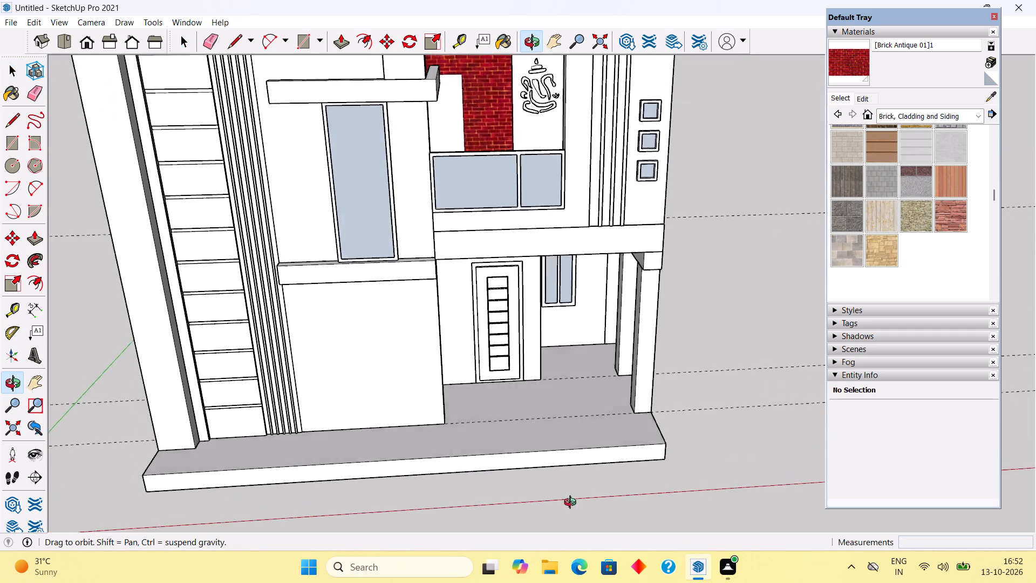
{"action": "middle_click_drag", "start_coordinate": [572, 504], "coordinate": [522, 523]}
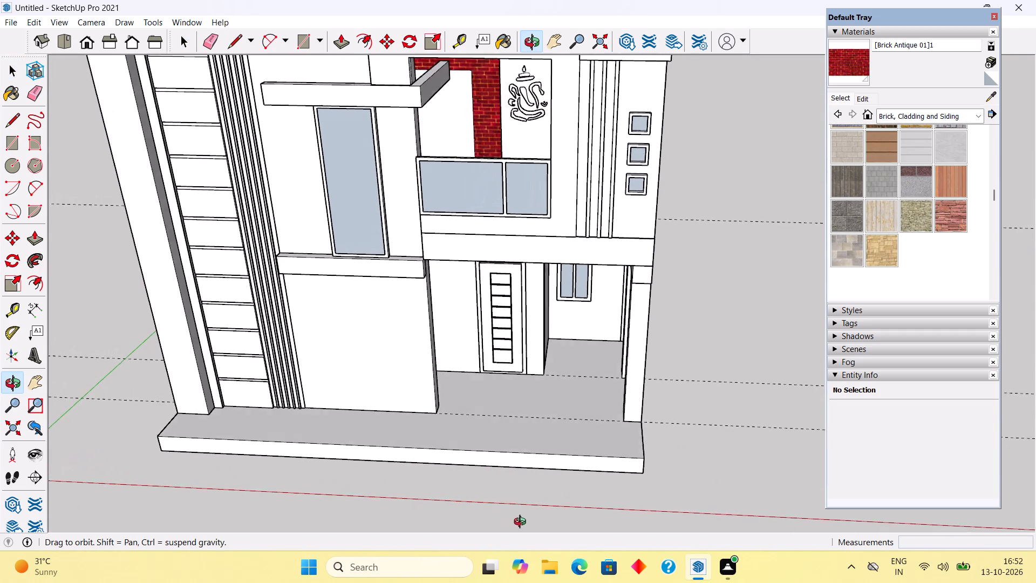
{"action": "middle_click_drag", "start_coordinate": [522, 523], "coordinate": [526, 525]}
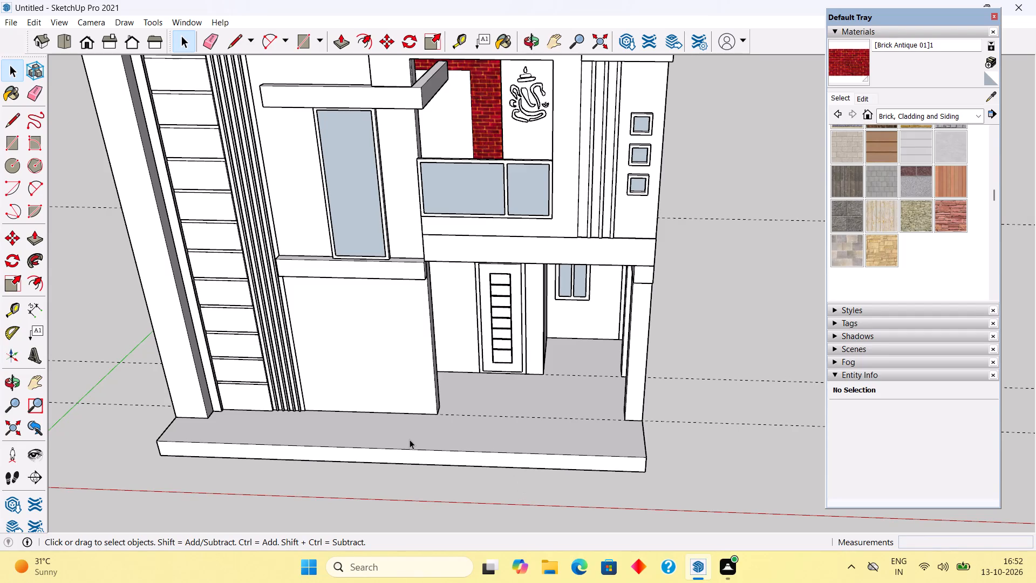
{"action": "scroll", "coordinate": [311, 452], "scroll_direction": "up", "scroll_amount": 1}
{"action": "key", "text": "t"}
{"action": "left_click", "coordinate": [318, 445]}
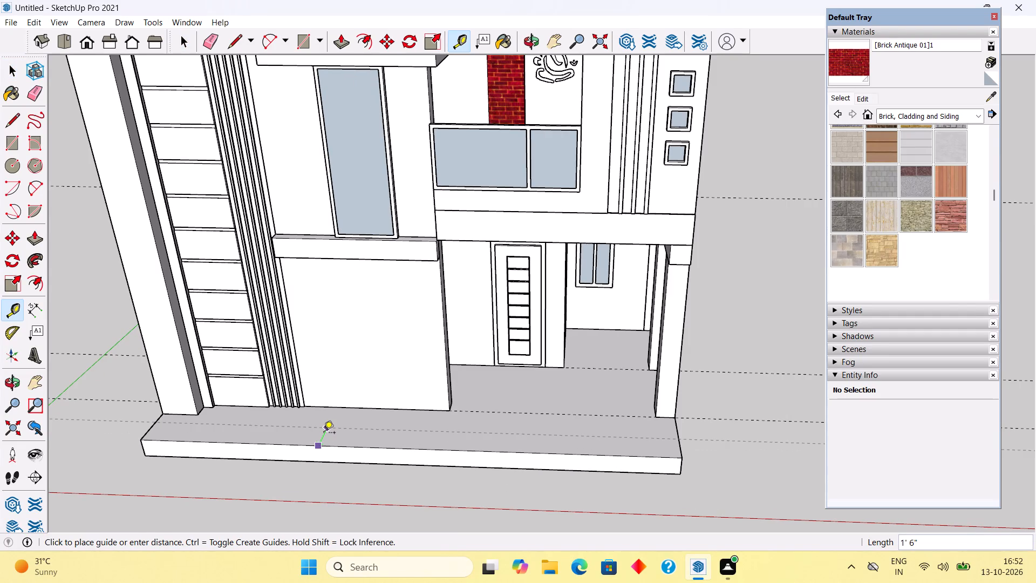
{"action": "type", "text": "9\""}
{"action": "key", "text": "Return"}
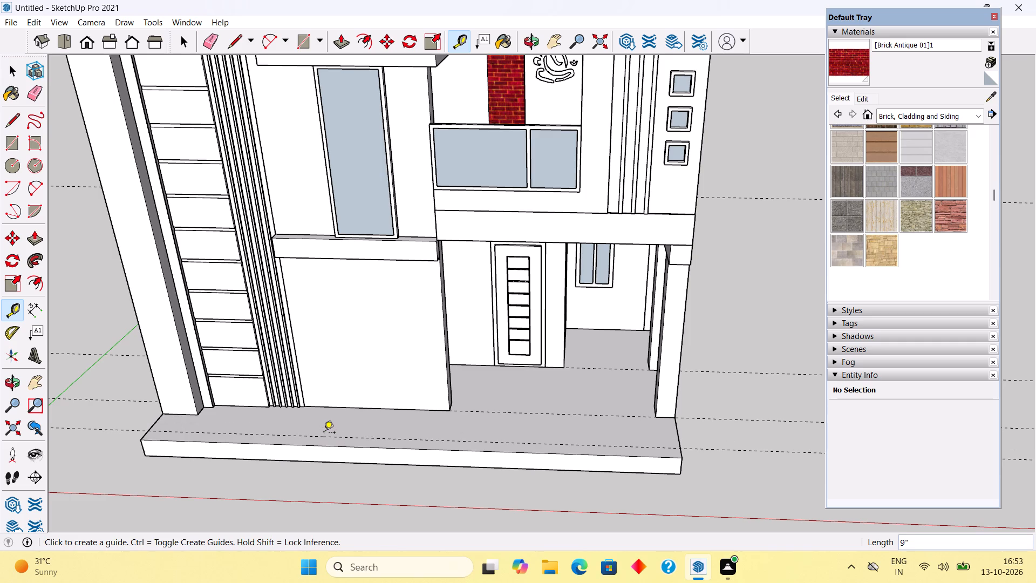
{"action": "key", "text": "space"}
Inside the base slab's group, Push/Pull the underside down 2', and leave the group.
{"action": "scroll", "coordinate": [324, 433], "scroll_direction": "down", "scroll_amount": 4}
{"action": "middle_click_drag", "start_coordinate": [337, 459], "coordinate": [338, 416]}
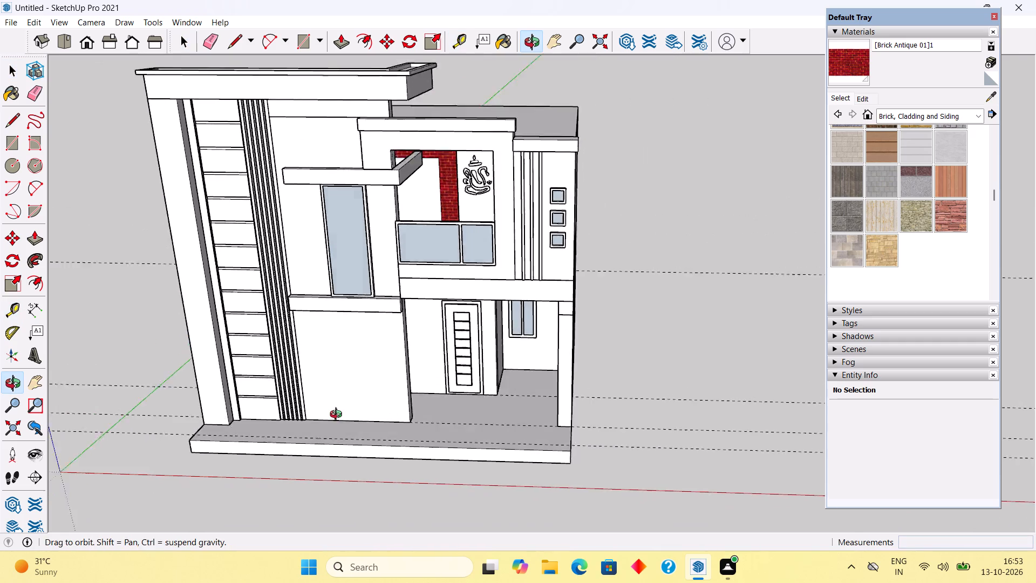
{"action": "middle_click_drag", "start_coordinate": [338, 416], "coordinate": [338, 295]}
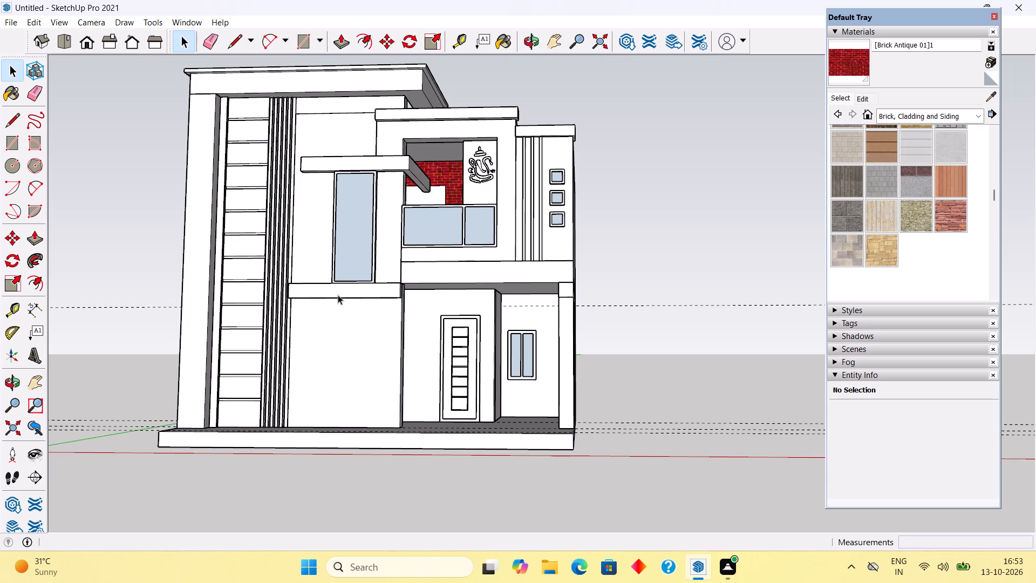
{"action": "middle_click_drag", "start_coordinate": [338, 287], "coordinate": [358, 187]}
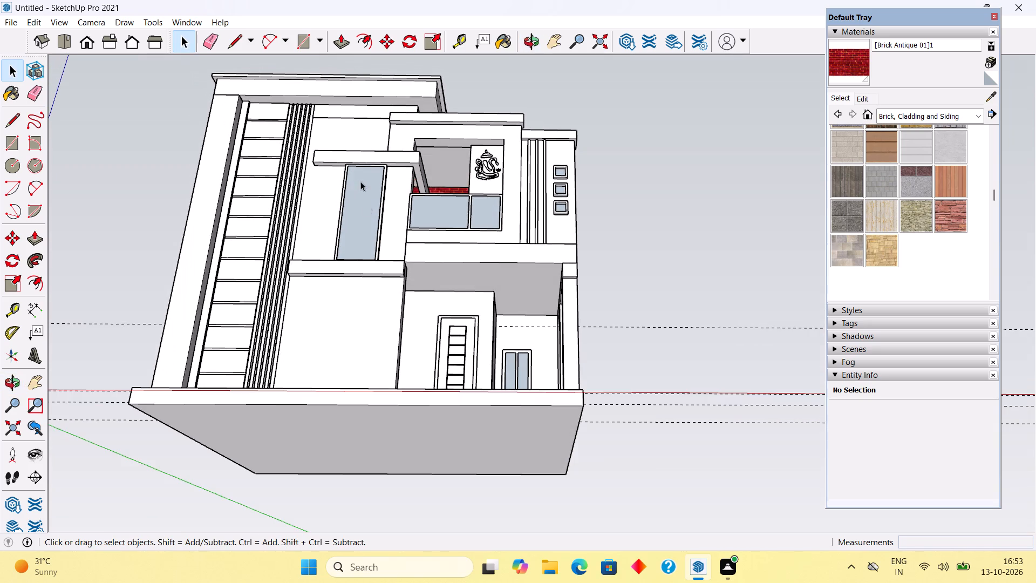
{"action": "triple_click", "coordinate": [396, 427]}
{"action": "key", "text": "p"}
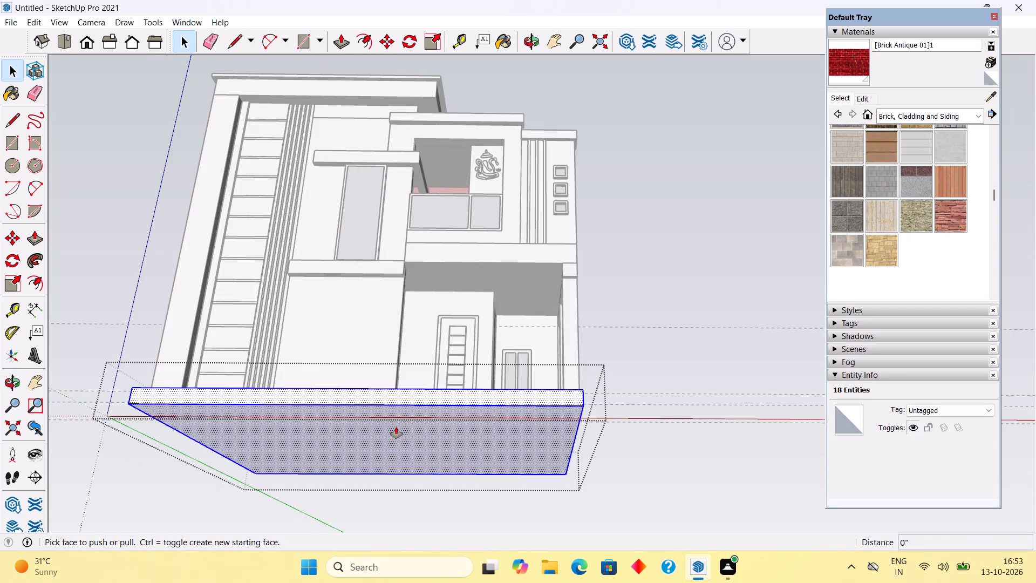
{"action": "left_click", "coordinate": [396, 427]}
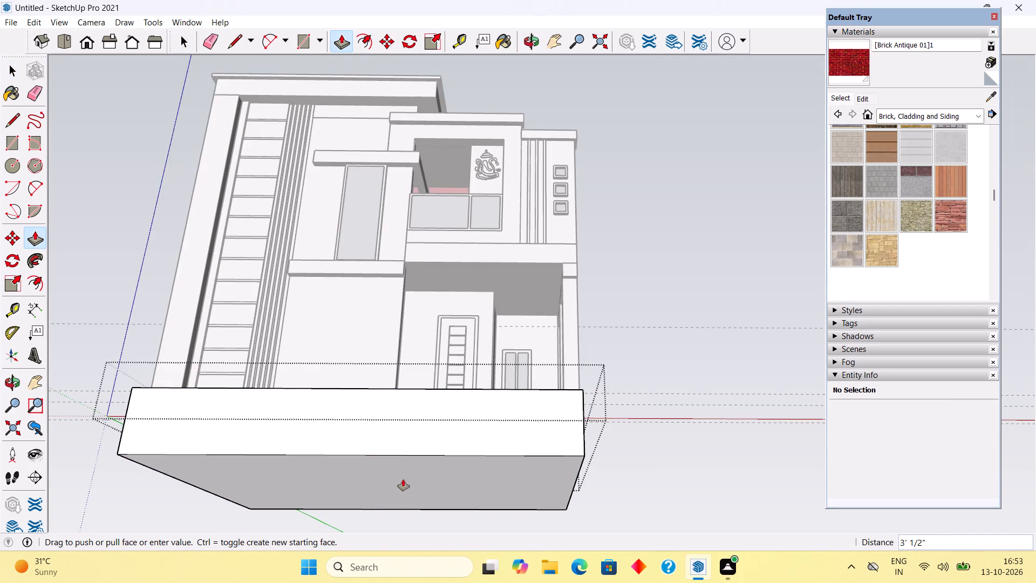
{"action": "type", "text": "2'"}
{"action": "key", "text": "Return"}
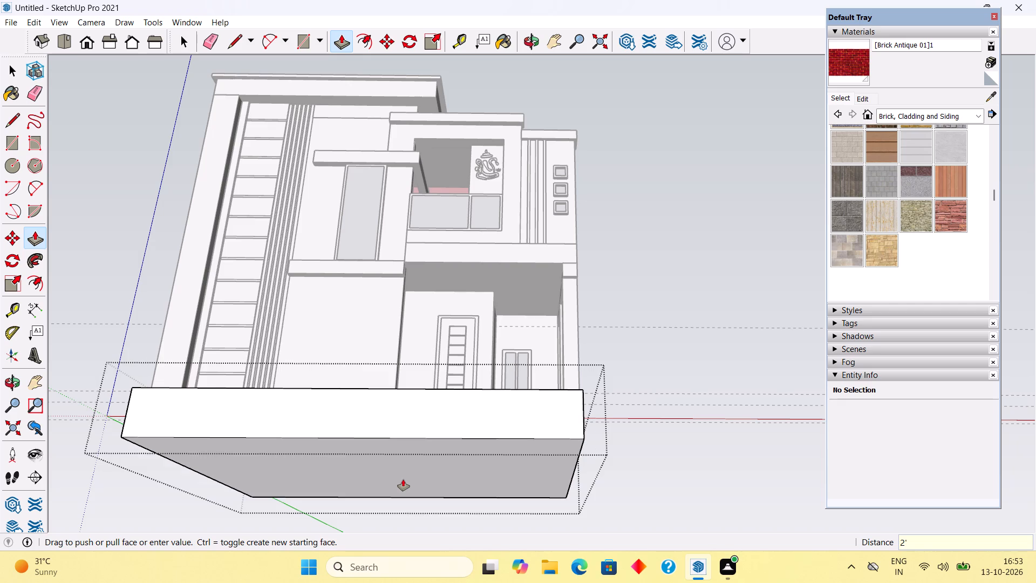
{"action": "key", "text": "space"}
{"action": "left_click", "coordinate": [716, 292]}
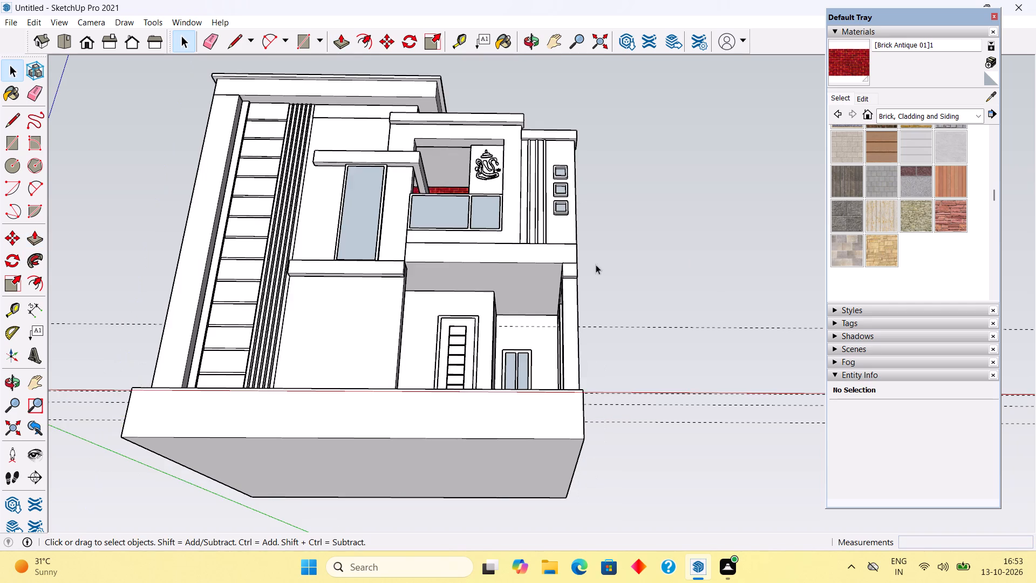
Select the house together with its base slab and move the selection up 2' along the blue axis.
{"action": "middle_click_drag", "start_coordinate": [588, 326], "coordinate": [584, 477]}
{"action": "scroll", "coordinate": [584, 477], "scroll_direction": "down", "scroll_amount": 5}
{"action": "scroll", "coordinate": [553, 381], "scroll_direction": "down", "scroll_amount": 4}
{"action": "left_click_drag", "start_coordinate": [352, 208], "coordinate": [450, 421]}
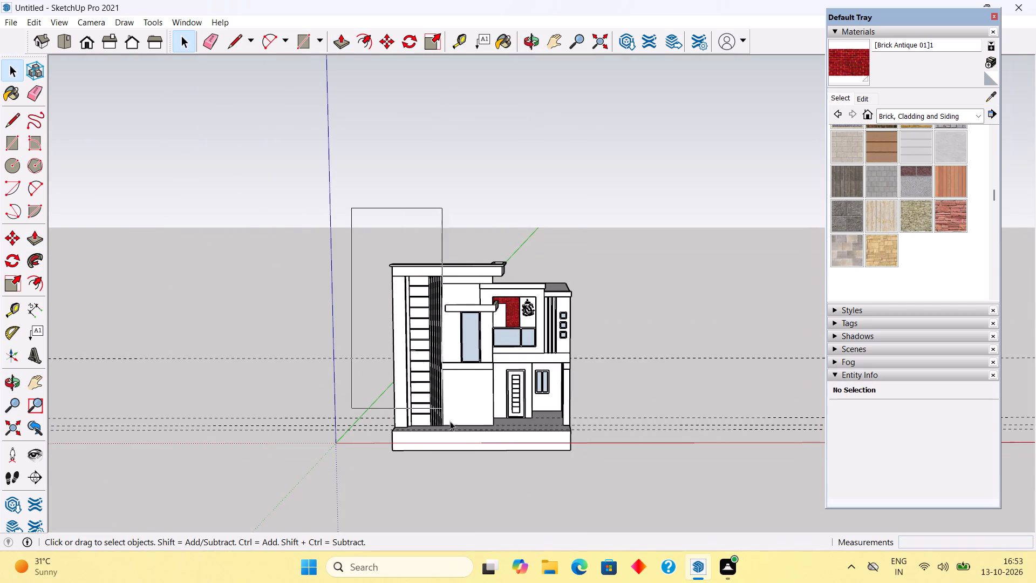
{"action": "left_click_drag", "start_coordinate": [450, 421], "coordinate": [596, 487]}
{"action": "middle_click_drag", "start_coordinate": [596, 464], "coordinate": [310, 387]}
{"action": "scroll", "coordinate": [489, 452], "scroll_direction": "up", "scroll_amount": 4}
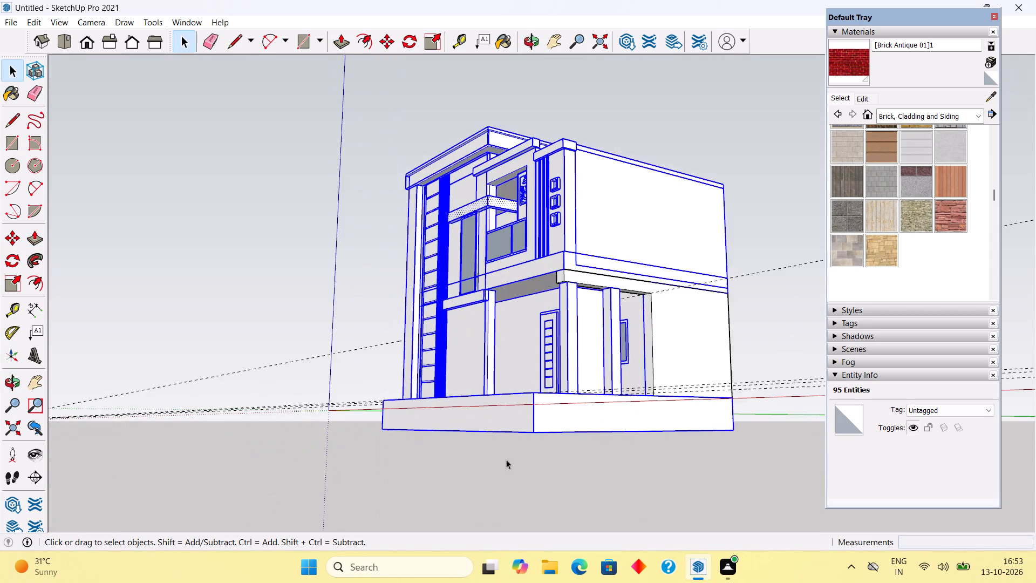
{"action": "scroll", "coordinate": [506, 459], "scroll_direction": "up", "scroll_amount": 7}
{"action": "key", "text": "m"}
{"action": "left_click", "coordinate": [541, 427]}
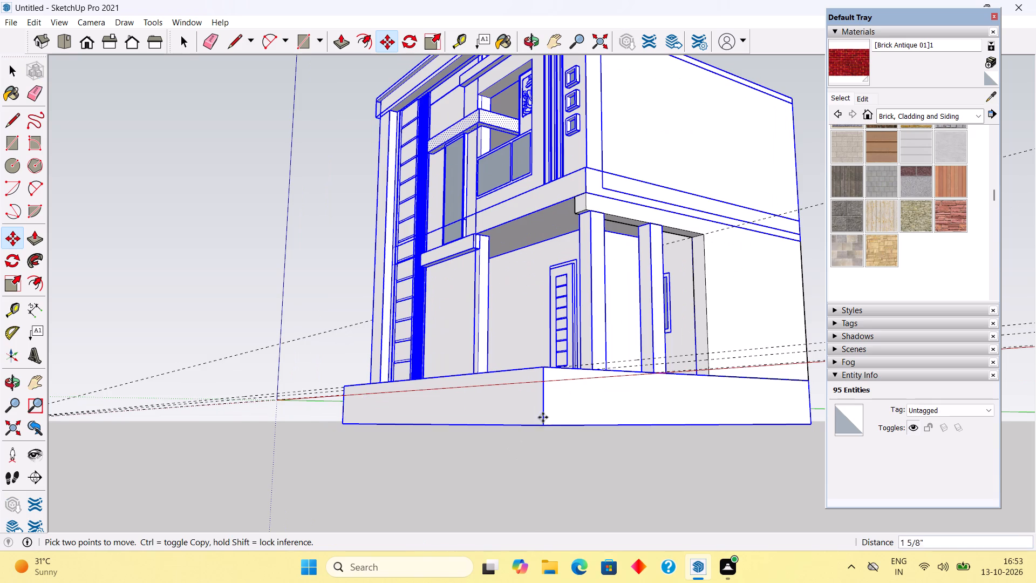
{"action": "type", "text": "2'"}
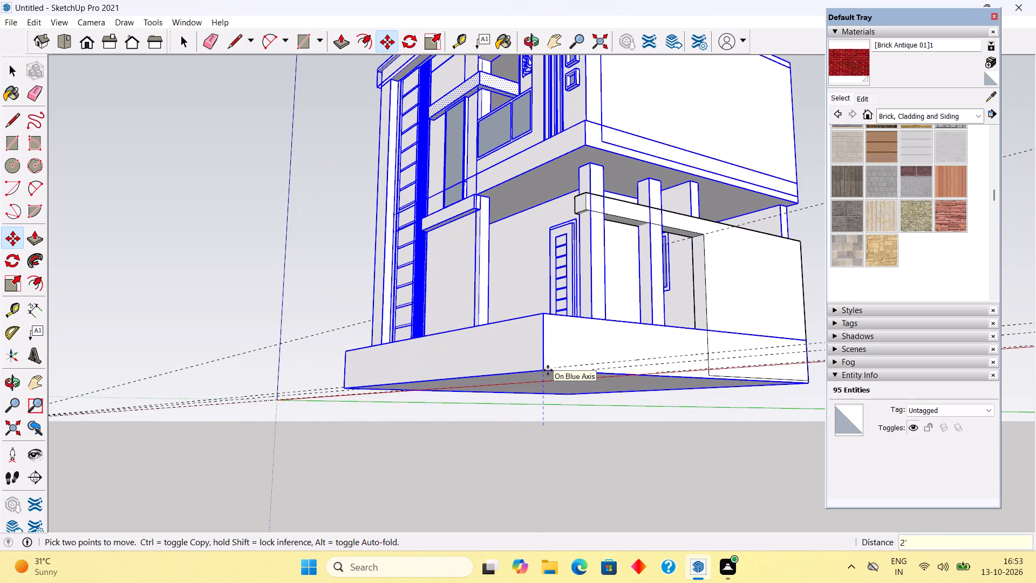
{"action": "key", "text": "Return"}
{"action": "key", "text": "space"}
{"action": "scroll", "coordinate": [548, 370], "scroll_direction": "down", "scroll_amount": 3}
{"action": "left_click", "coordinate": [352, 280]}
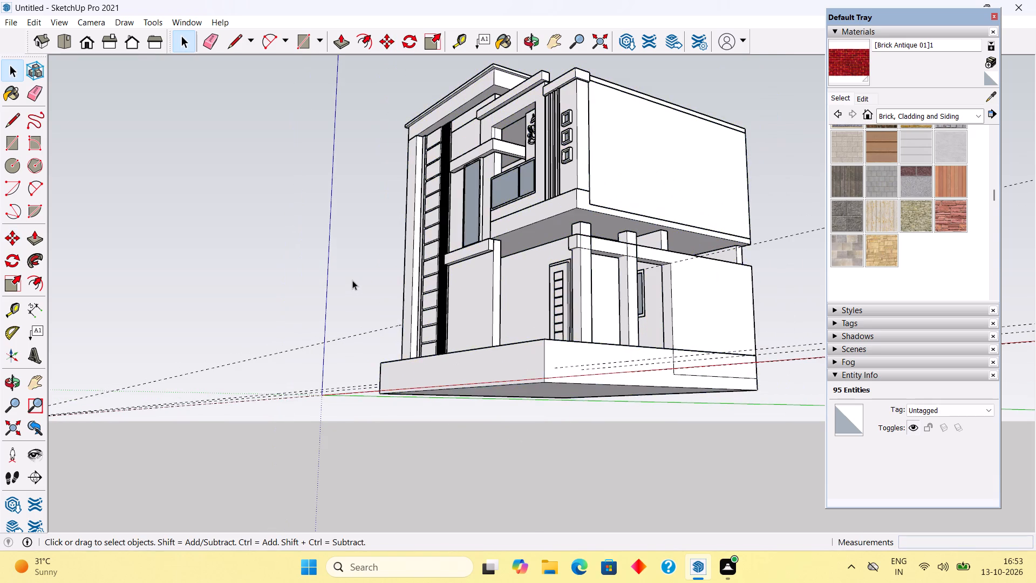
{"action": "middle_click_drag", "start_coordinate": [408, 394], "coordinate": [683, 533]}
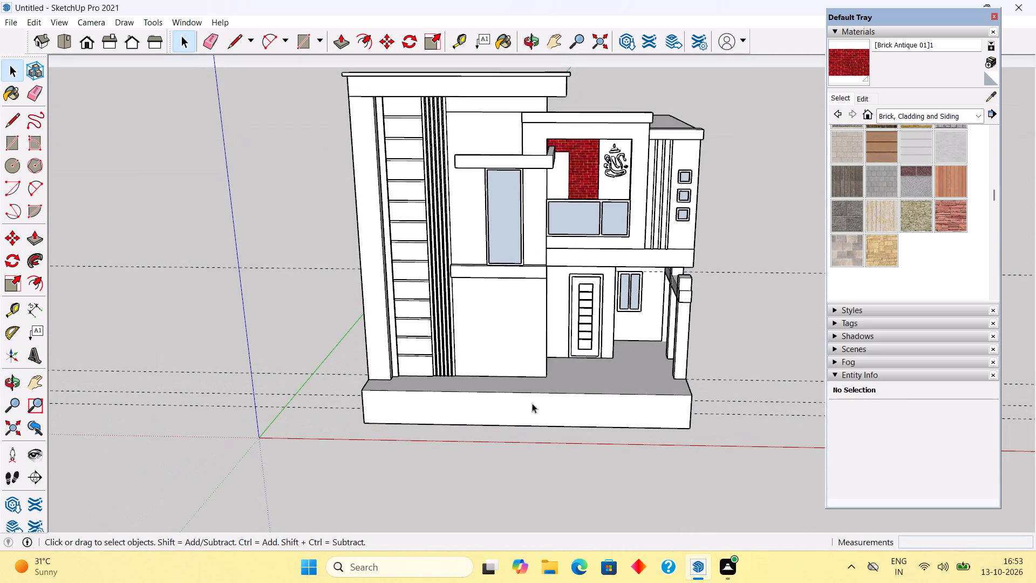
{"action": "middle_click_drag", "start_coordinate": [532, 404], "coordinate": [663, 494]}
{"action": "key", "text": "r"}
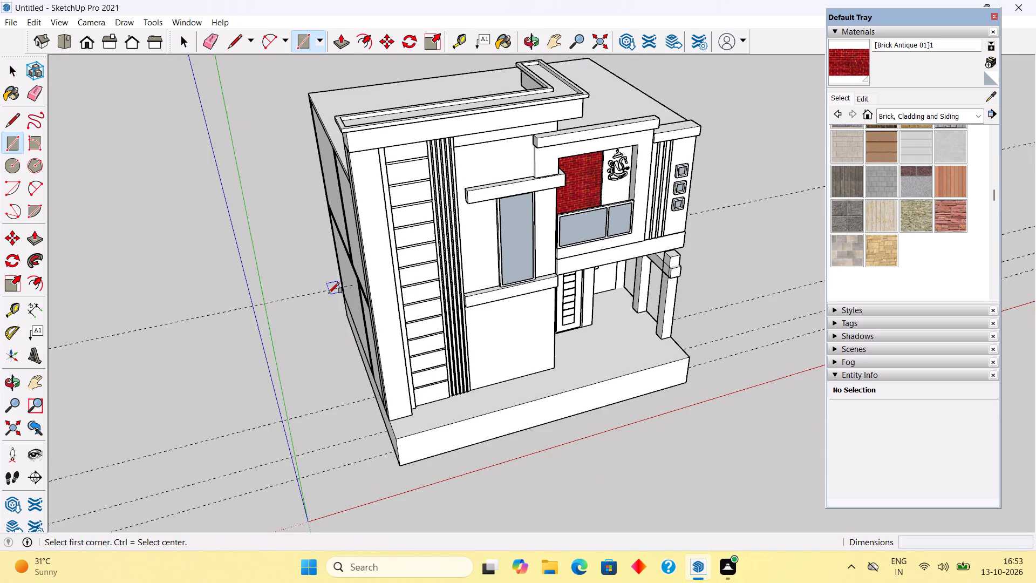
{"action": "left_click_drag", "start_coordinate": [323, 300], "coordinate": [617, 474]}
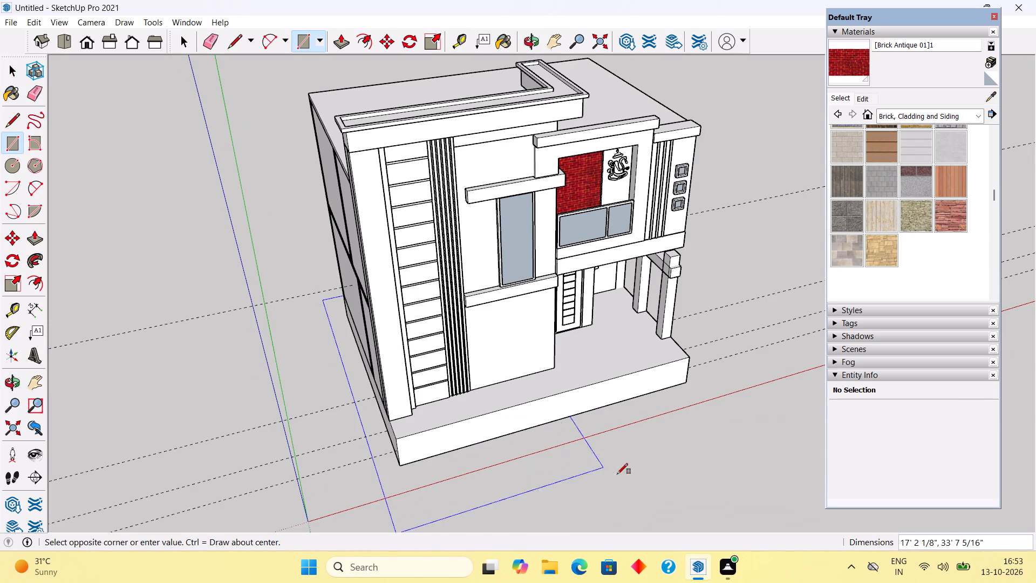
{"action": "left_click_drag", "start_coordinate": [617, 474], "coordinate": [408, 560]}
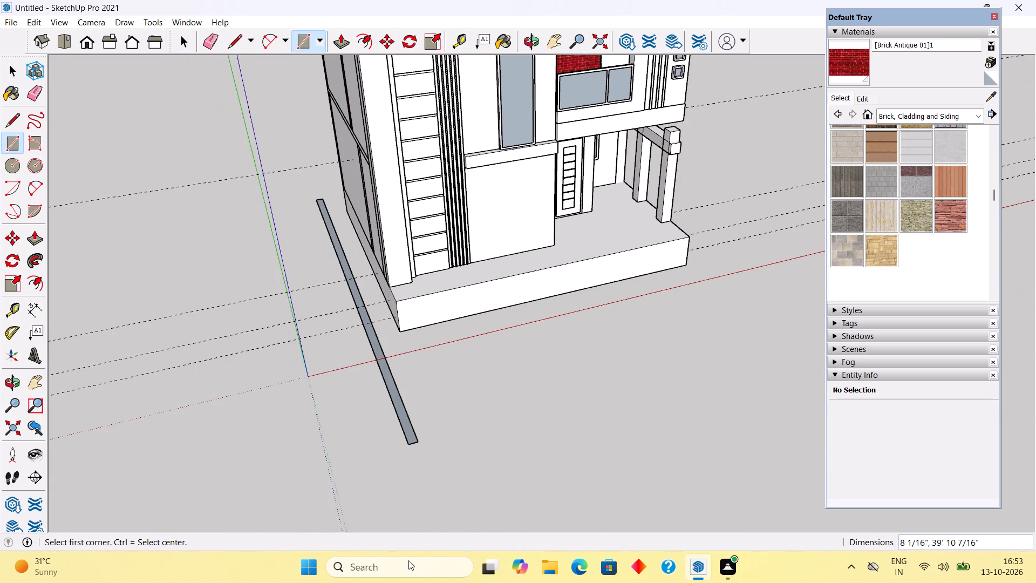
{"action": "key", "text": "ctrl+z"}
Draw a rectangle about 31' by 34' 11" on the ground plane, extending around the raised base slab.
{"action": "key", "text": "r"}
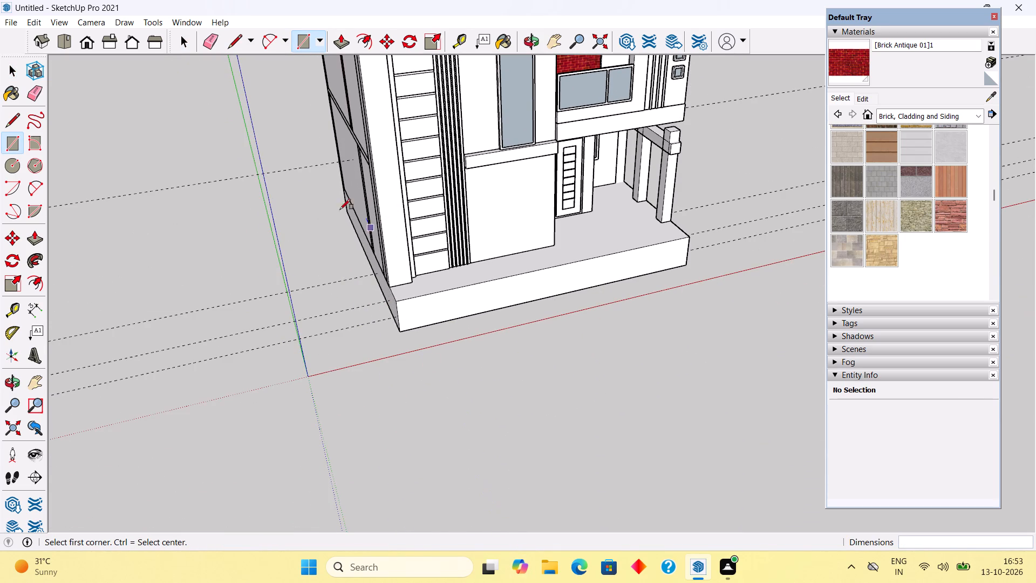
{"action": "left_click", "coordinate": [323, 199]}
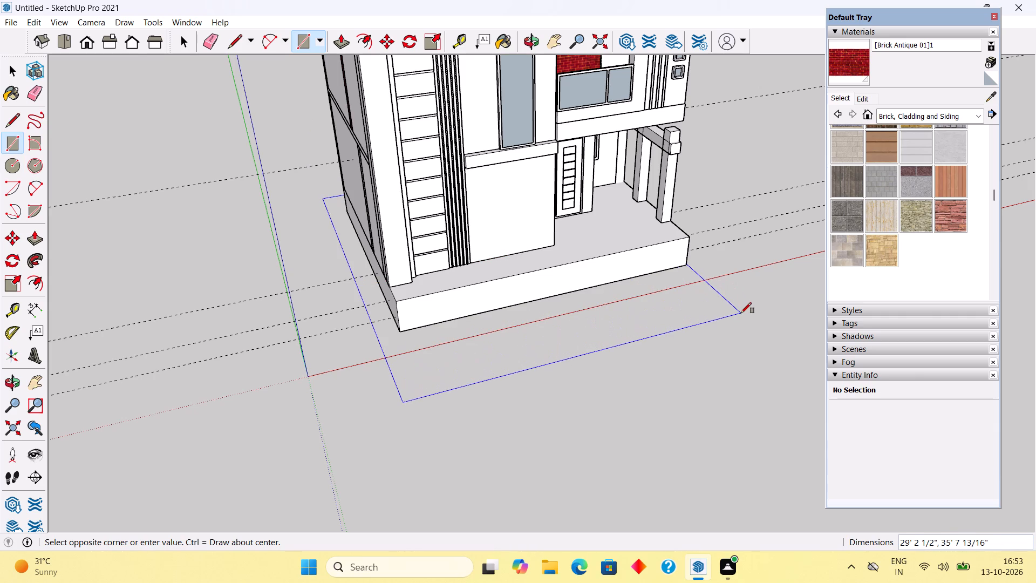
{"action": "left_click", "coordinate": [753, 304]}
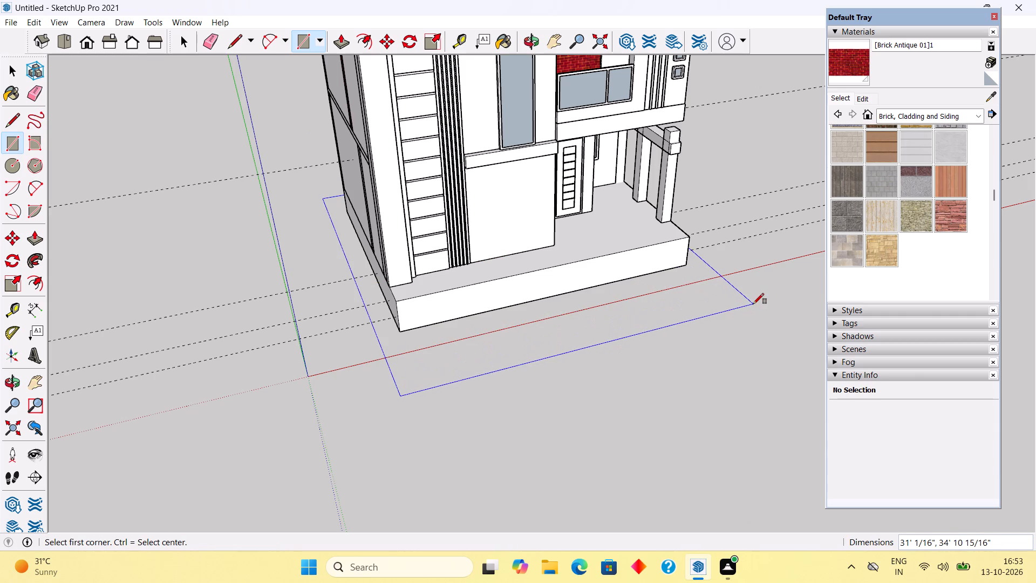
{"action": "key", "text": "space"}
Push/Pull the underside of the new ground rectangle down 6".
{"action": "middle_click_drag", "start_coordinate": [676, 321], "coordinate": [1026, 570]}
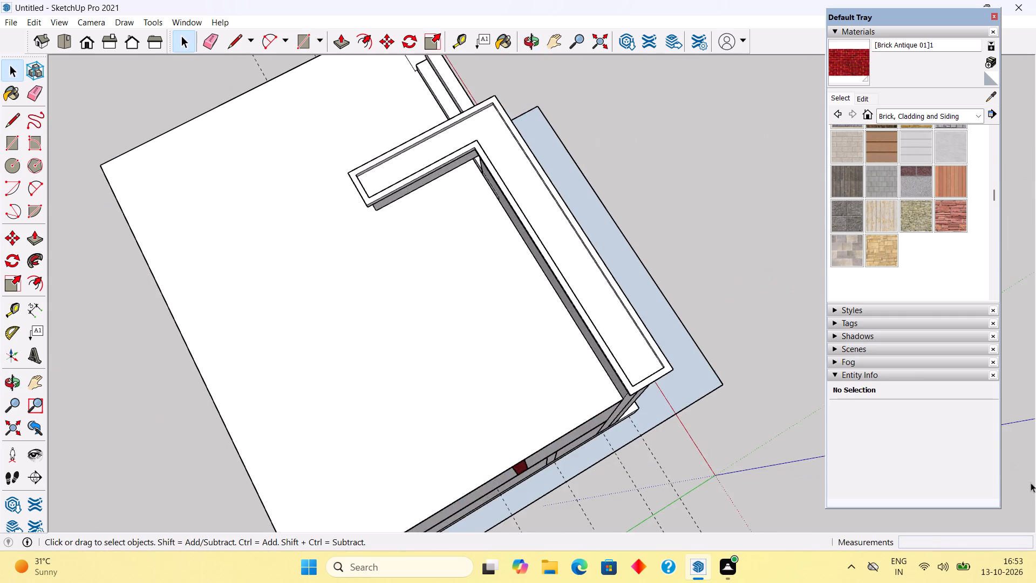
{"action": "scroll", "coordinate": [1031, 483], "scroll_direction": "down", "scroll_amount": 8}
{"action": "scroll", "coordinate": [802, 386], "scroll_direction": "down", "scroll_amount": 5}
{"action": "middle_click_drag", "start_coordinate": [694, 388], "coordinate": [514, 128]}
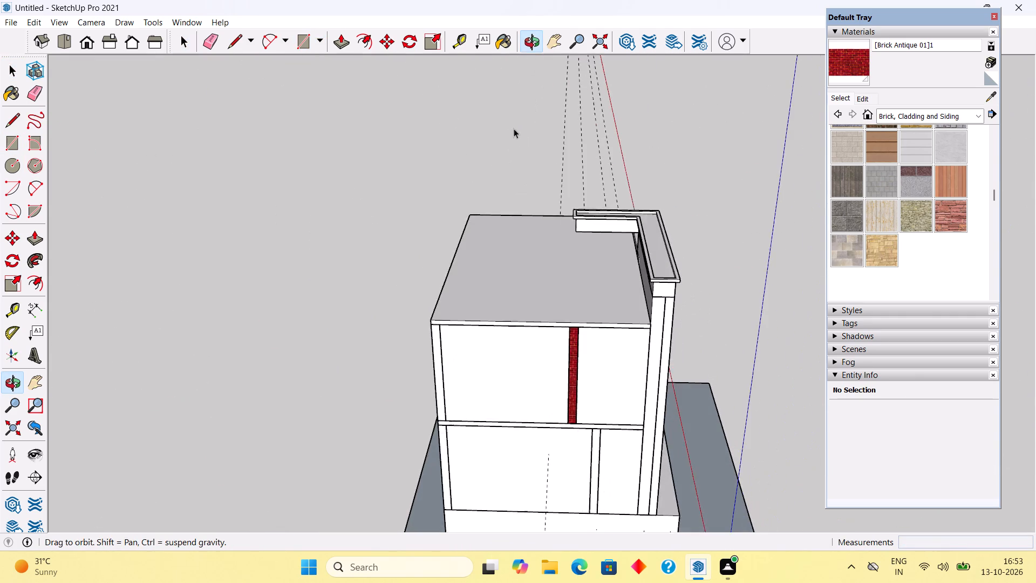
{"action": "scroll", "coordinate": [592, 292], "scroll_direction": "down", "scroll_amount": 5}
{"action": "middle_click_drag", "start_coordinate": [650, 513], "coordinate": [534, 212]}
{"action": "scroll", "coordinate": [624, 390], "scroll_direction": "up", "scroll_amount": 4}
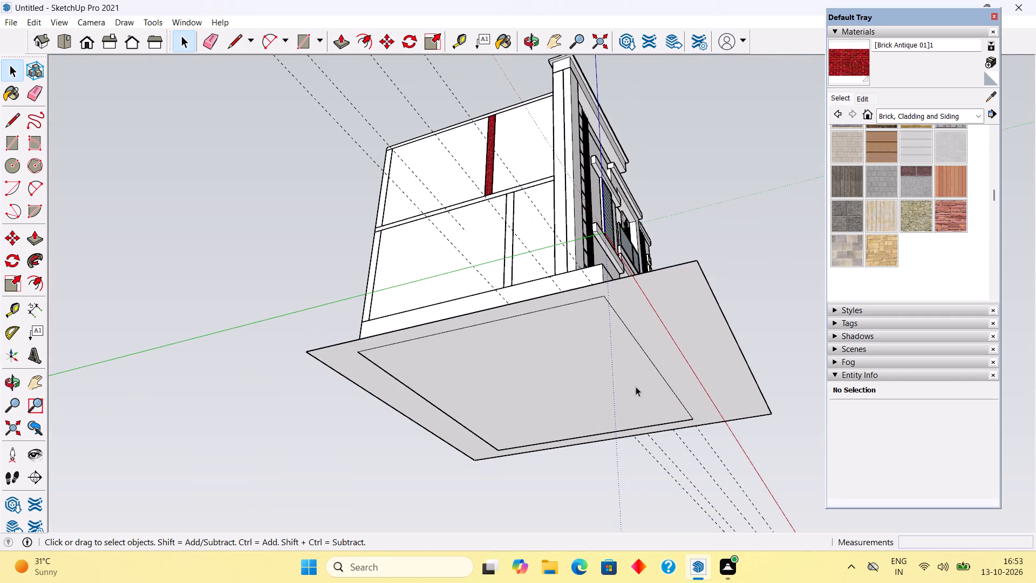
{"action": "key", "text": "p"}
{"action": "left_click", "coordinate": [688, 327]}
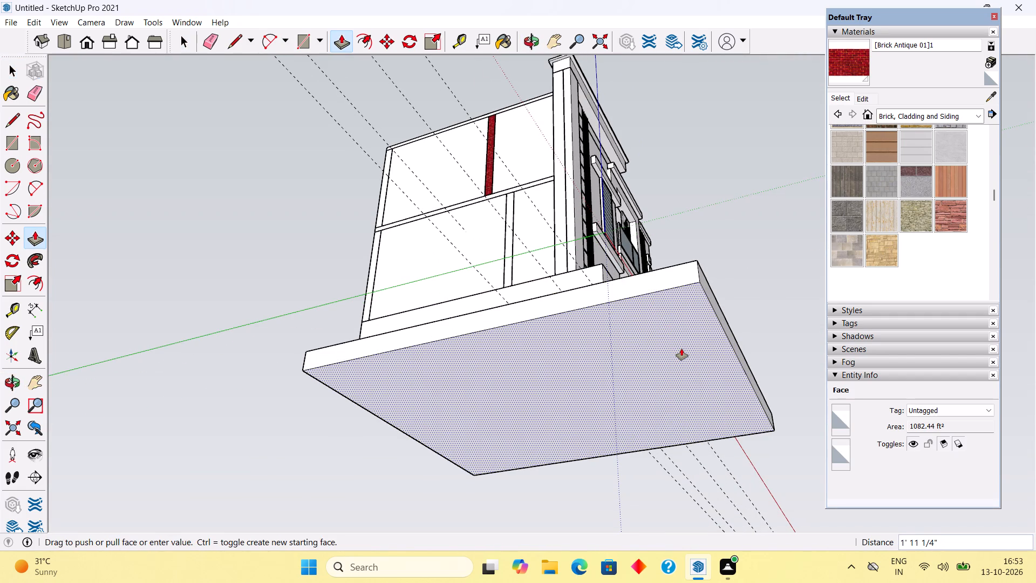
{"action": "type", "text": "6\""}
{"action": "key", "text": "Return"}
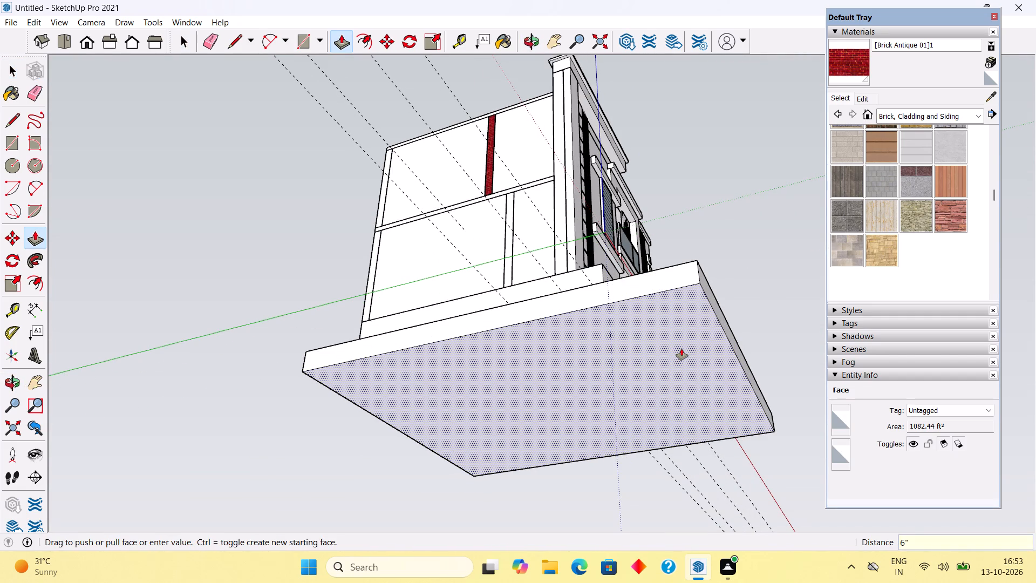
{"action": "key", "text": "space"}
Select all faces and edges of the 6" ground slab and make them a group.
{"action": "triple_click", "coordinate": [681, 349]}
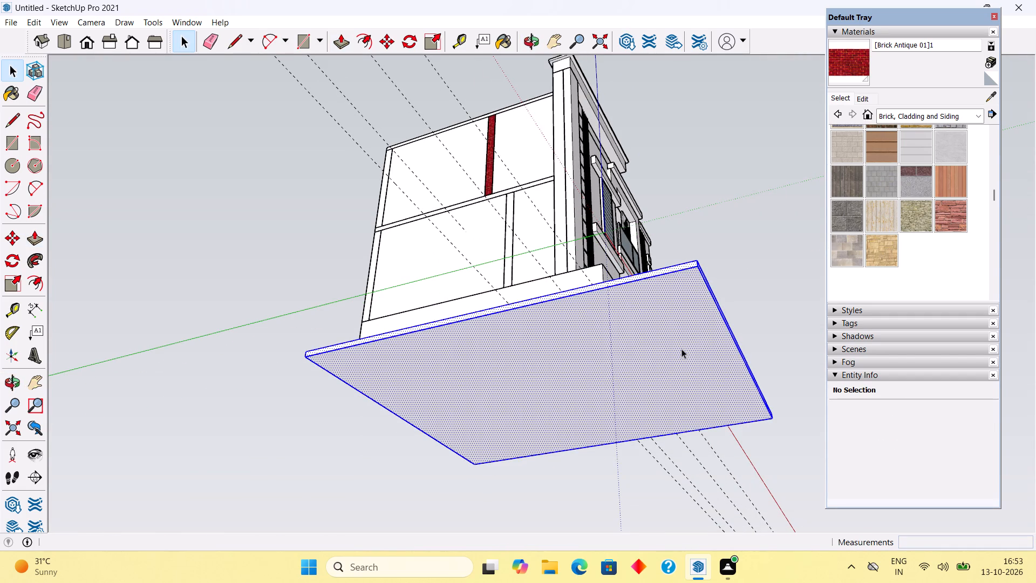
{"action": "left_click", "coordinate": [681, 349]}
{"action": "right_click", "coordinate": [681, 349]}
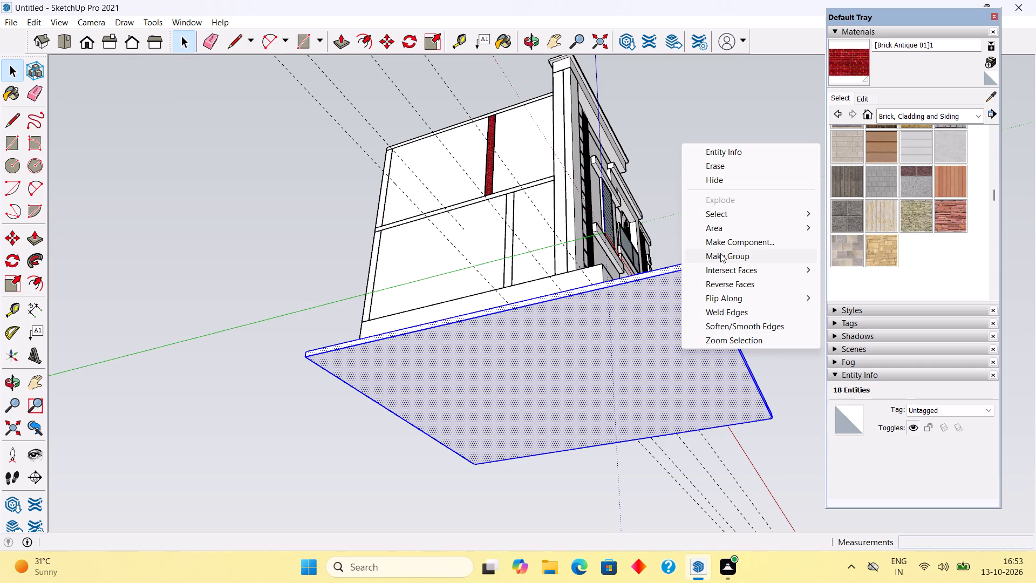
{"action": "left_click", "coordinate": [720, 253]}
{"action": "left_click", "coordinate": [720, 253]}
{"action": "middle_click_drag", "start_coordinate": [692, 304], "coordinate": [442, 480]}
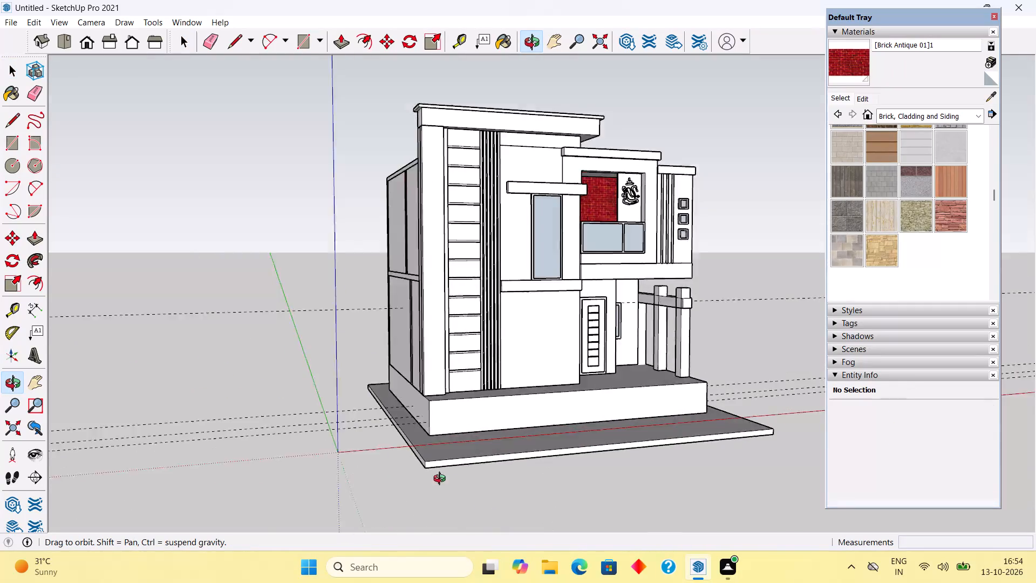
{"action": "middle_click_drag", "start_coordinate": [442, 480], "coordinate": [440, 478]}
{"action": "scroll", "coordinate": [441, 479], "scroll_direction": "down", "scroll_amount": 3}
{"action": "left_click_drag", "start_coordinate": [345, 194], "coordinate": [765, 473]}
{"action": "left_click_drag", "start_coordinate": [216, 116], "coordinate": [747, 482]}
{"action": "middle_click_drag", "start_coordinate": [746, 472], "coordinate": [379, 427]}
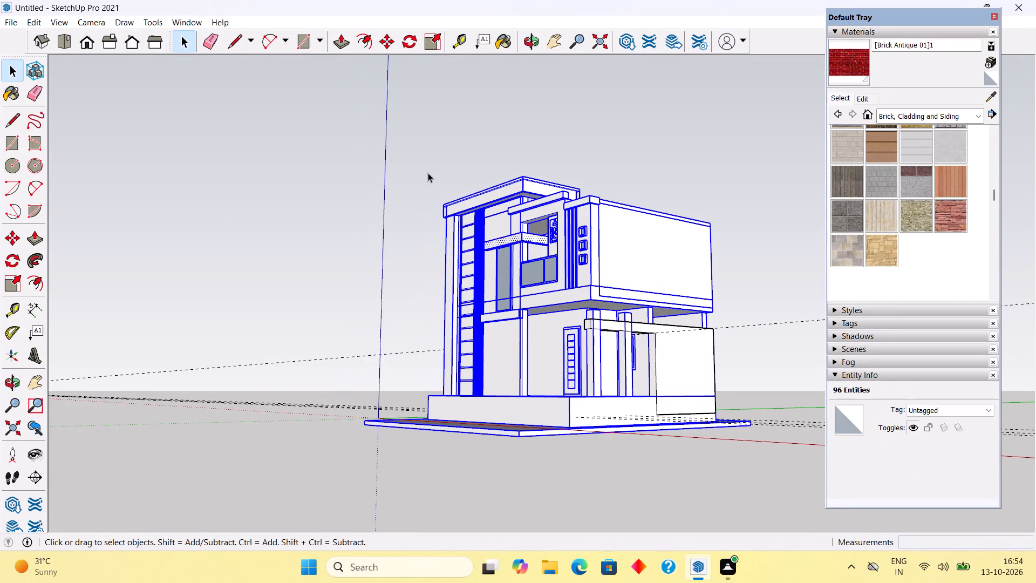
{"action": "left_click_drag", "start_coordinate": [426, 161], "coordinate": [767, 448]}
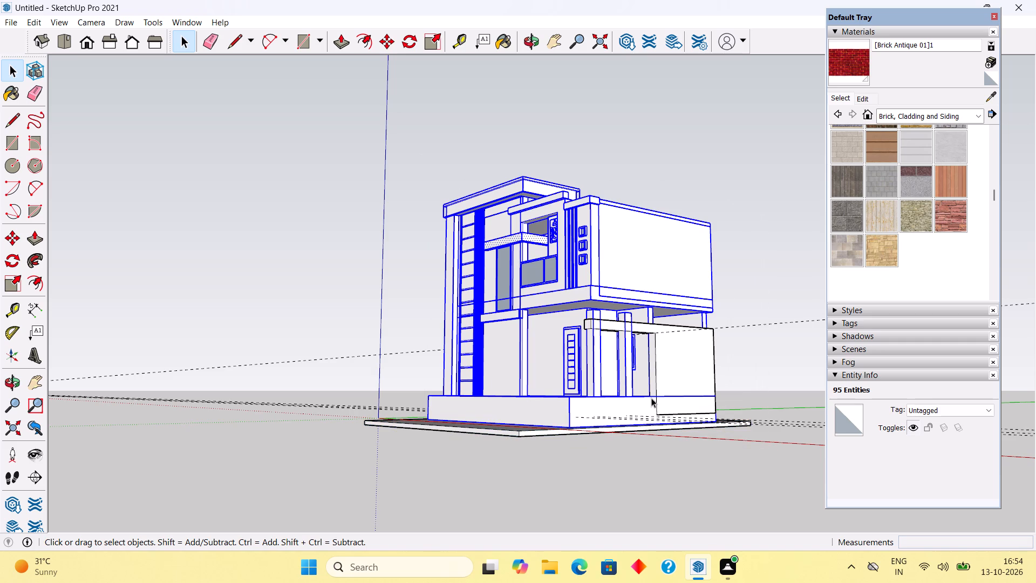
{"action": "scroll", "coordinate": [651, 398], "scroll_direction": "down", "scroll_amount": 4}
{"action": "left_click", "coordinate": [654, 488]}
Select the whole house, base slab and ground slab, including the ground-floor side wall, and move them up 6" along the blue axis.
{"action": "middle_click_drag", "start_coordinate": [583, 375], "coordinate": [762, 489]}
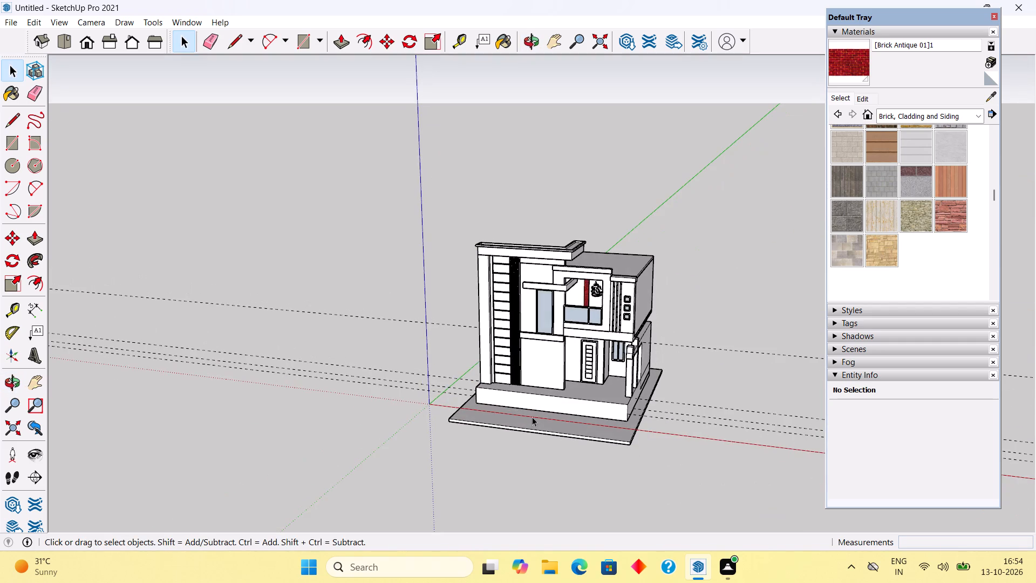
{"action": "middle_click_drag", "start_coordinate": [532, 417], "coordinate": [632, 511]}
{"action": "left_click_drag", "start_coordinate": [417, 169], "coordinate": [560, 284]}
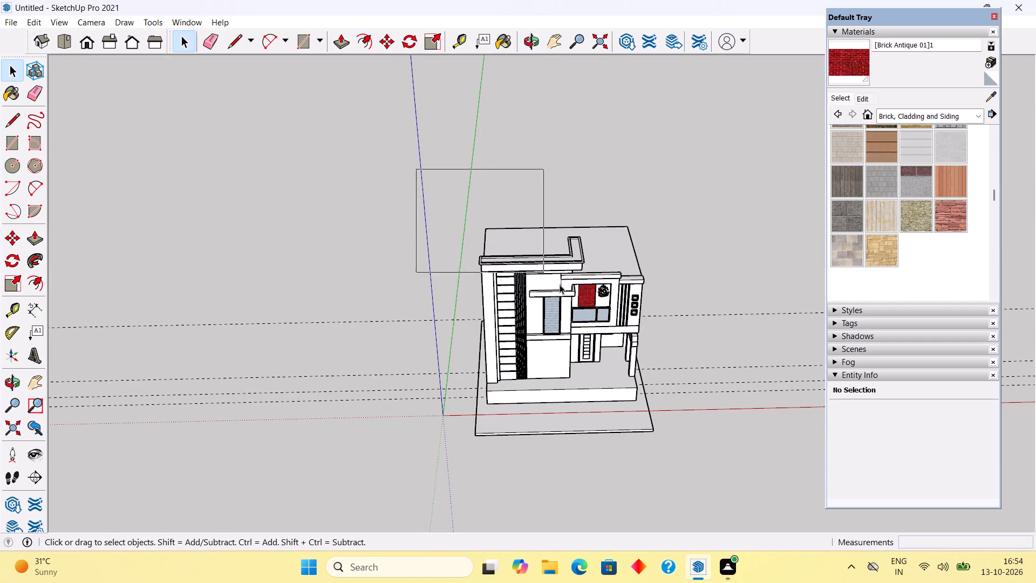
{"action": "left_click_drag", "start_coordinate": [560, 284], "coordinate": [699, 467]}
{"action": "middle_click_drag", "start_coordinate": [699, 467], "coordinate": [492, 271]}
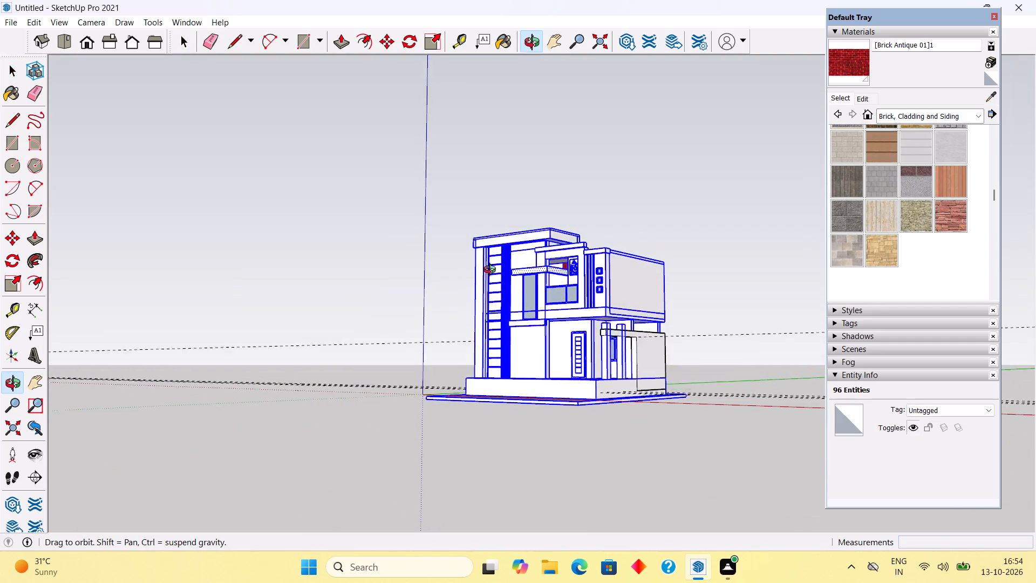
{"action": "middle_click_drag", "start_coordinate": [492, 271], "coordinate": [492, 272]}
{"action": "scroll", "coordinate": [663, 377], "scroll_direction": "up", "scroll_amount": 9}
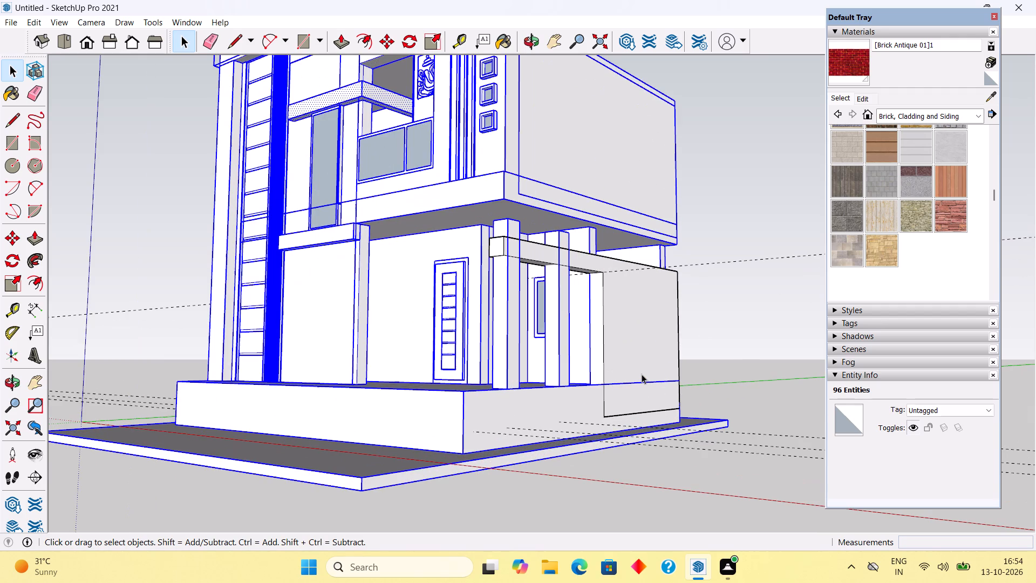
{"action": "left_click", "coordinate": [642, 374], "text": "shift"}
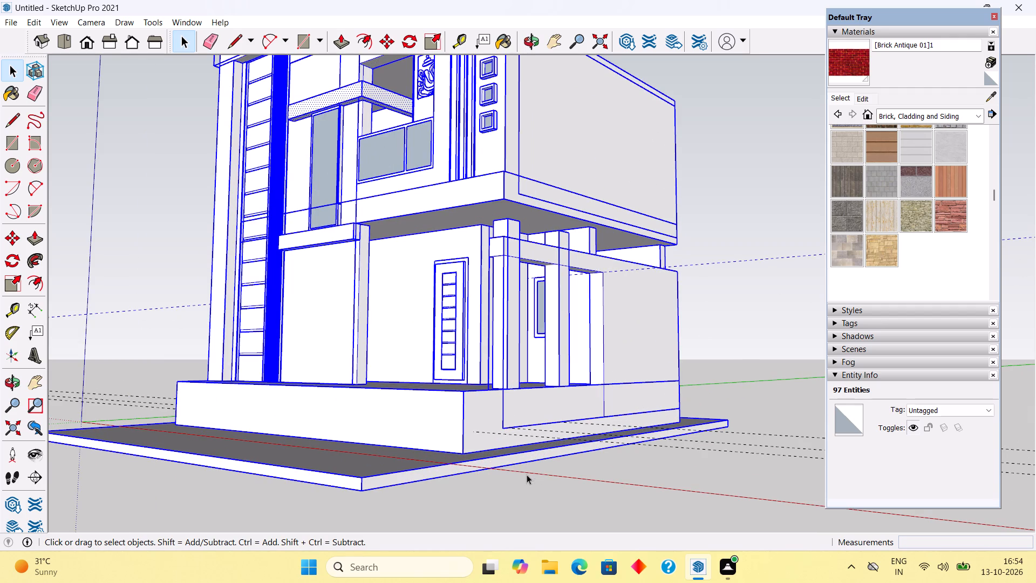
{"action": "key", "text": "m"}
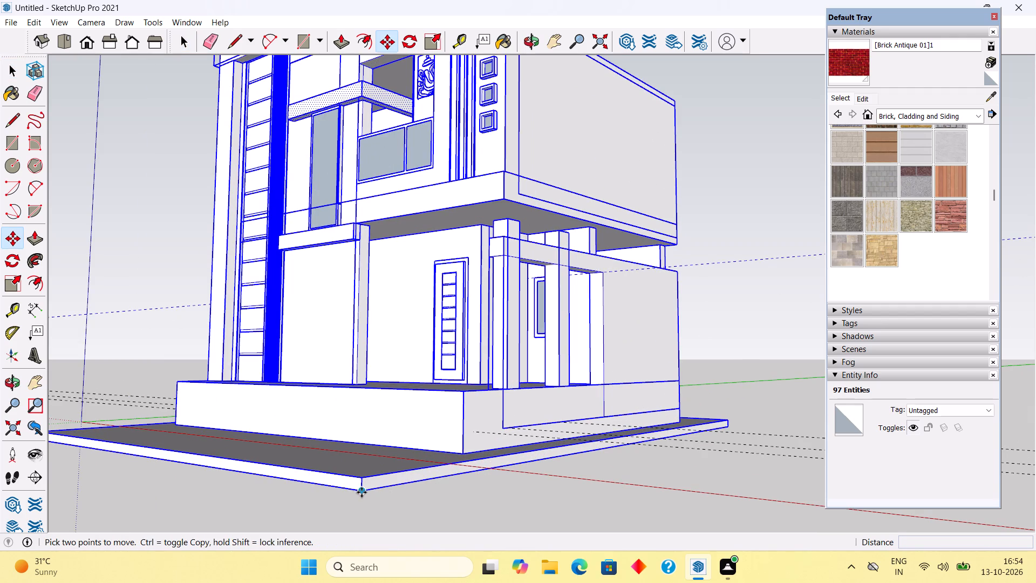
{"action": "left_click", "coordinate": [362, 492]}
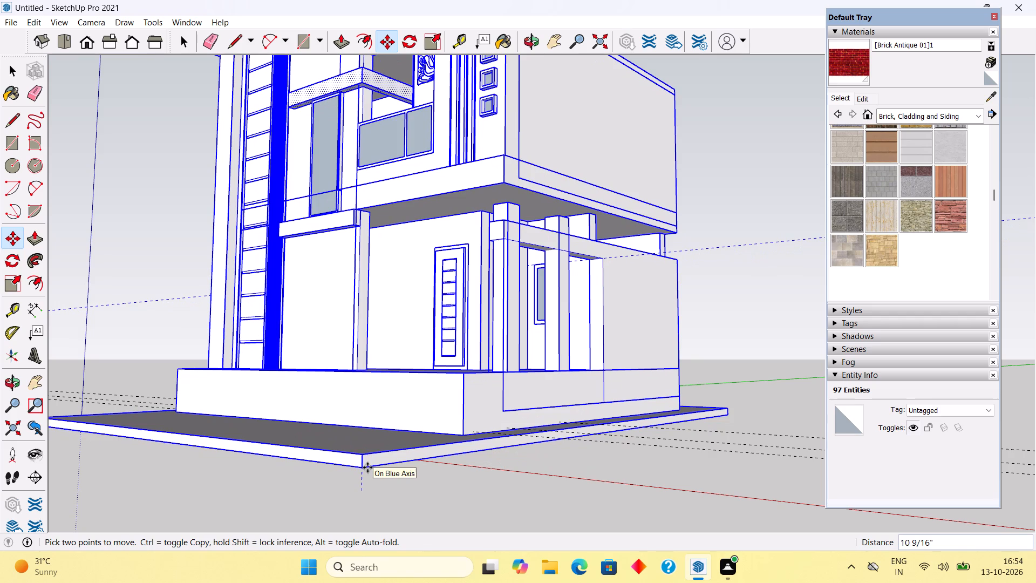
{"action": "type", "text": "6\""}
{"action": "key", "text": "Return"}
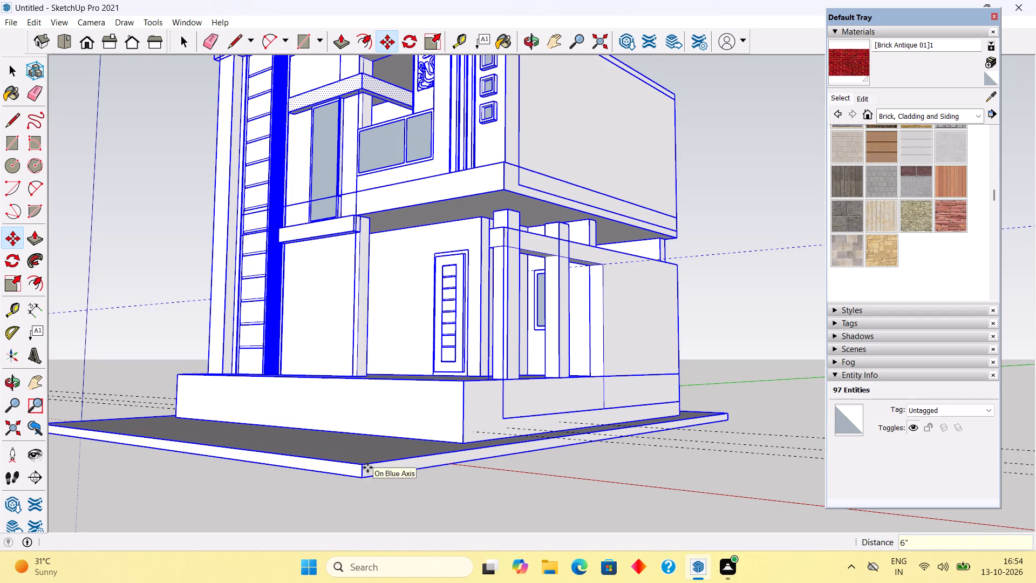
{"action": "key", "text": "space"}
{"action": "left_click", "coordinate": [701, 334]}
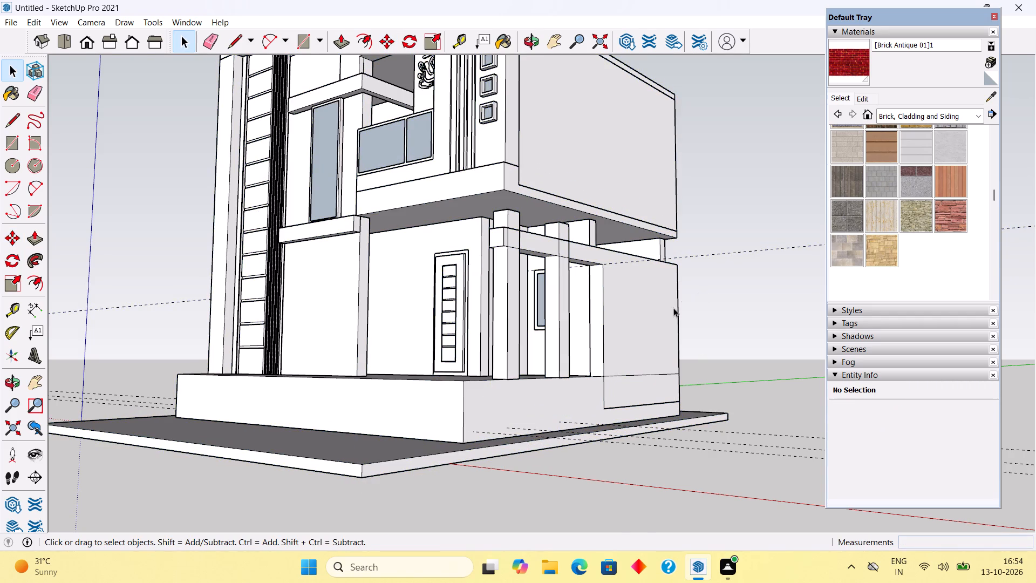
Move the ground-floor side wall with the porch opening up 2', so its top rear corner meets the upper floor slab's underside.
{"action": "scroll", "coordinate": [673, 308], "scroll_direction": "up", "scroll_amount": 1}
{"action": "middle_click_drag", "start_coordinate": [197, 466], "coordinate": [0, 534]}
{"action": "left_click", "coordinate": [599, 349]}
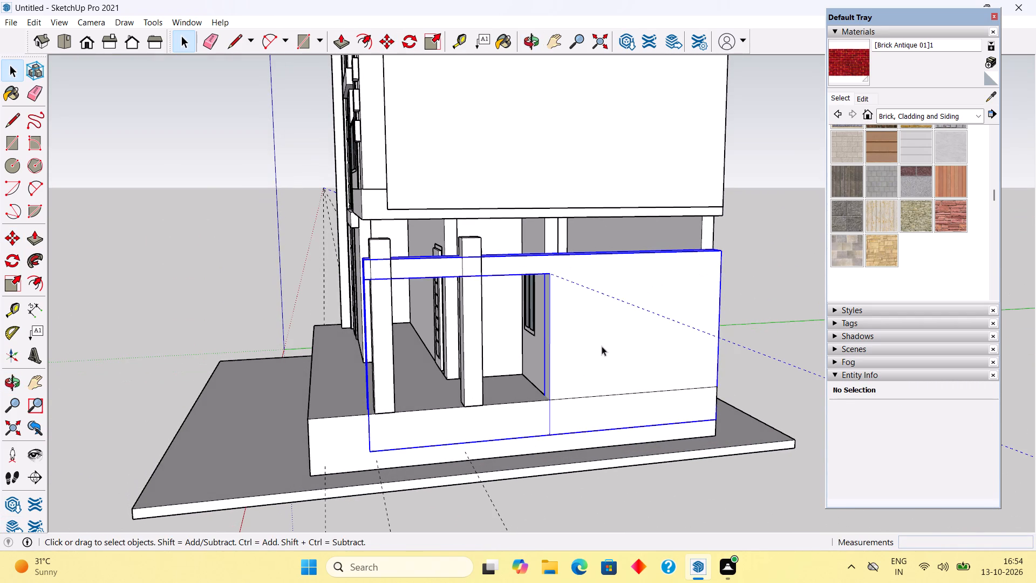
{"action": "scroll", "coordinate": [783, 206], "scroll_direction": "up", "scroll_amount": 7}
{"action": "middle_click_drag", "start_coordinate": [590, 268], "coordinate": [345, 270]}
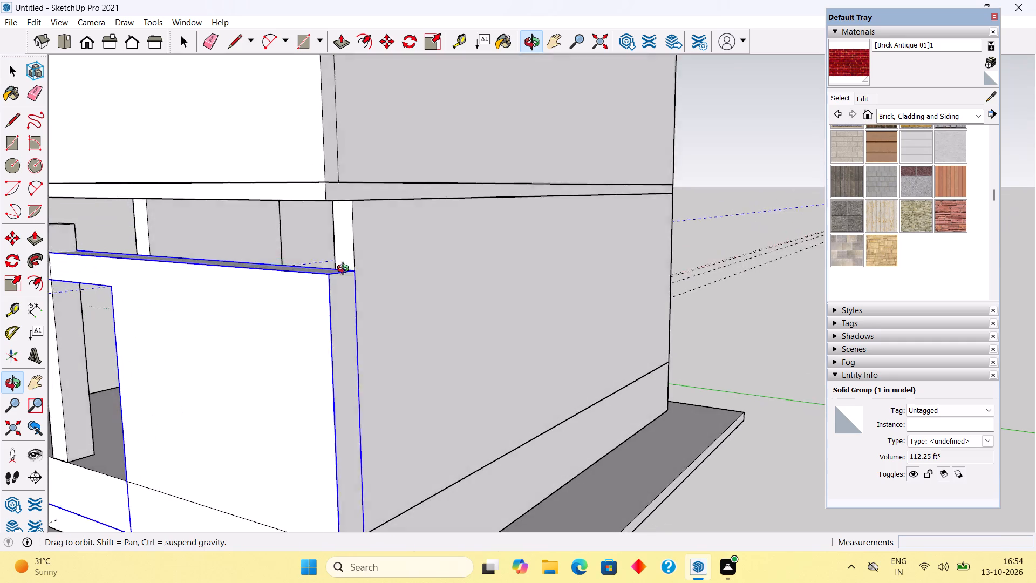
{"action": "middle_click_drag", "start_coordinate": [345, 270], "coordinate": [320, 279]}
{"action": "key", "text": "m"}
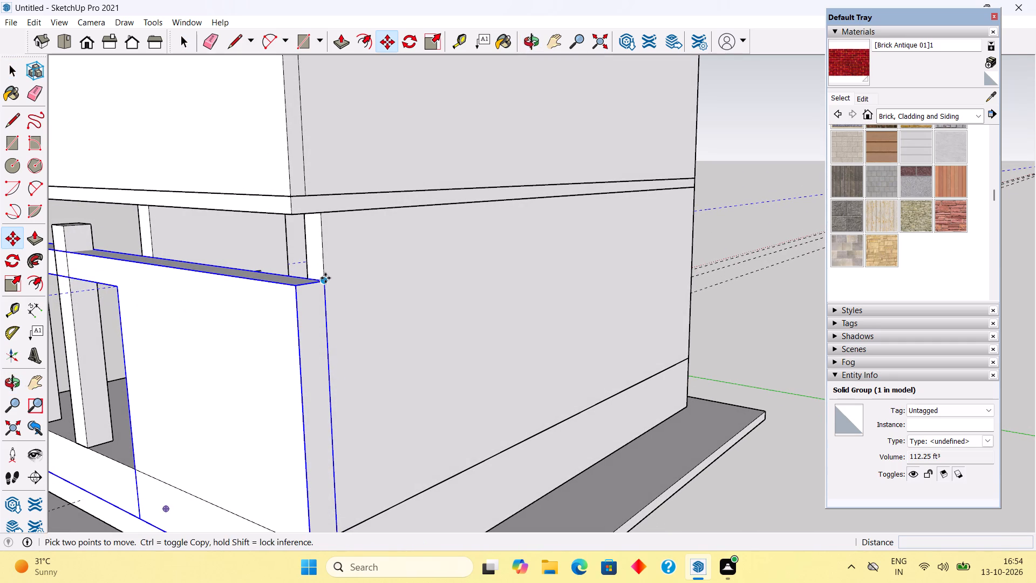
{"action": "left_click", "coordinate": [325, 278]}
{"action": "left_click", "coordinate": [319, 214]}
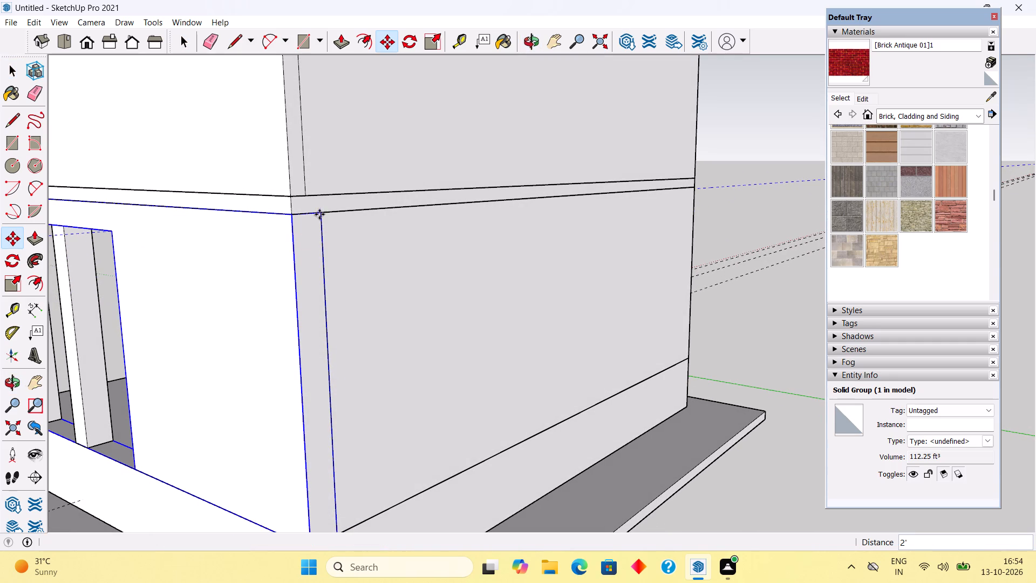
{"action": "key", "text": "space"}
{"action": "scroll", "coordinate": [319, 214], "scroll_direction": "down", "scroll_amount": 11}
{"action": "middle_click_drag", "start_coordinate": [308, 362], "coordinate": [596, 380]}
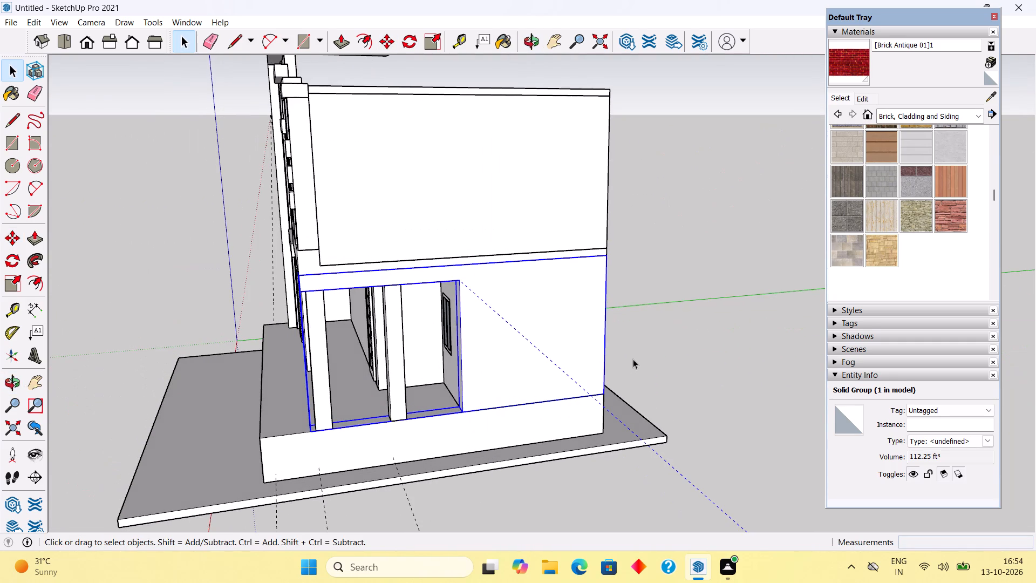
{"action": "left_click", "coordinate": [633, 359]}
Examine the front elevation, porch and base slabs from several angles.
{"action": "middle_click_drag", "start_coordinate": [342, 405], "coordinate": [611, 378]}
{"action": "scroll", "coordinate": [611, 378], "scroll_direction": "down", "scroll_amount": 4}
{"action": "middle_click_drag", "start_coordinate": [577, 304], "coordinate": [642, 166]}
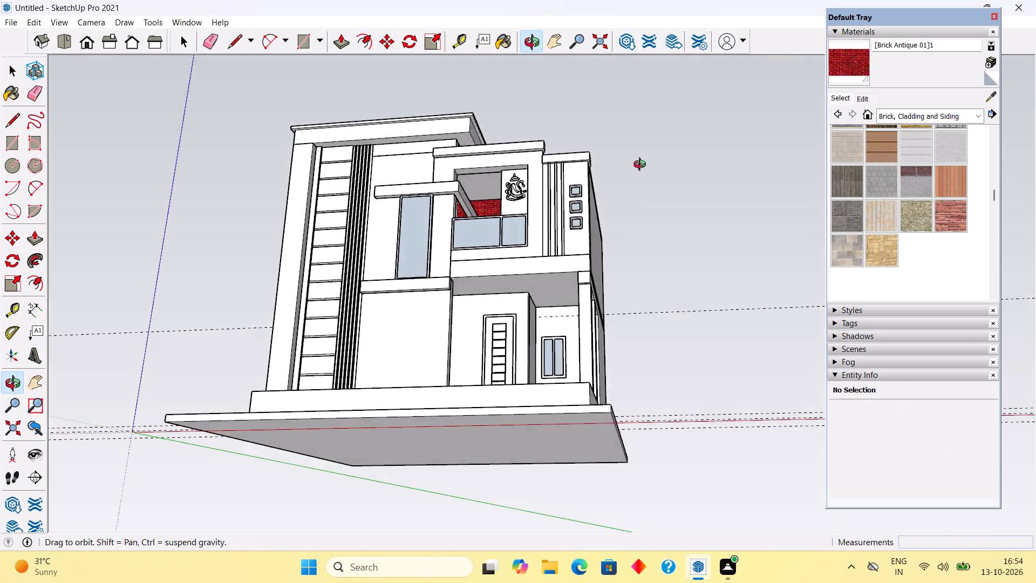
{"action": "middle_click_drag", "start_coordinate": [642, 166], "coordinate": [724, 272]}
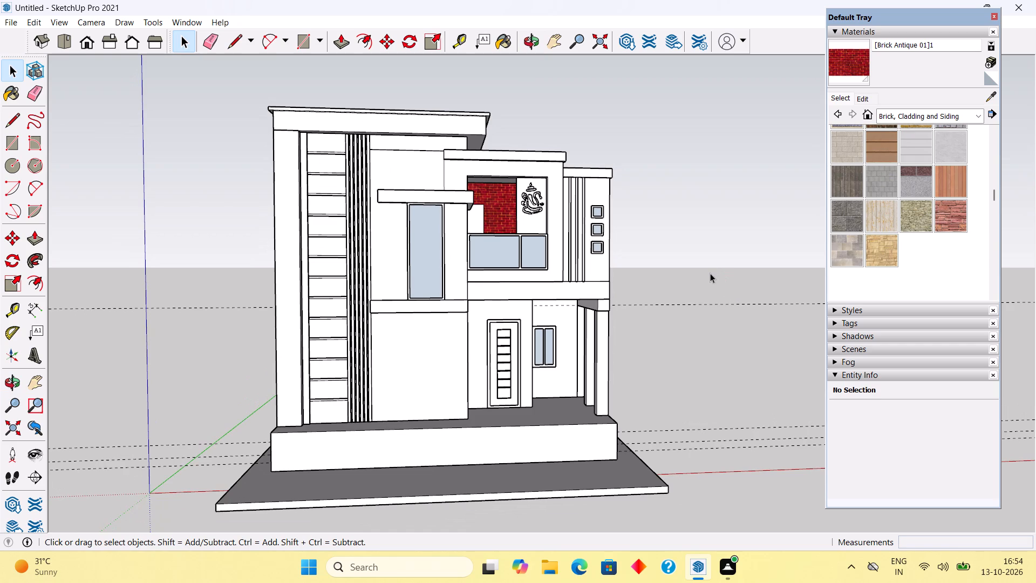
{"action": "scroll", "coordinate": [710, 273], "scroll_direction": "down", "scroll_amount": 1}
{"action": "scroll", "coordinate": [710, 276], "scroll_direction": "up", "scroll_amount": 5}
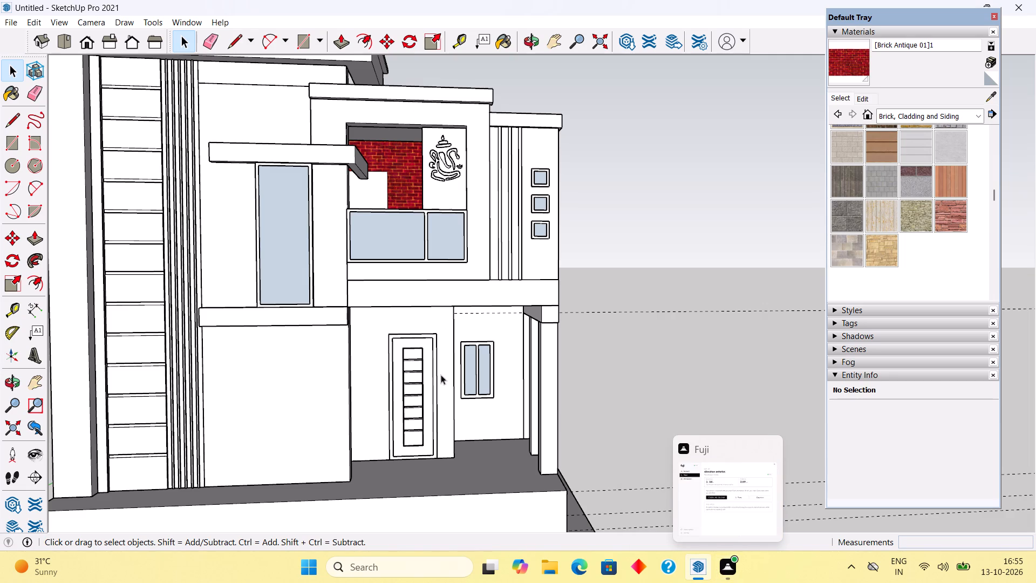
{"action": "scroll", "coordinate": [435, 367], "scroll_direction": "down", "scroll_amount": 4}
{"action": "middle_click_drag", "start_coordinate": [387, 363], "coordinate": [485, 431]}
{"action": "scroll", "coordinate": [485, 431], "scroll_direction": "down", "scroll_amount": 4}
{"action": "scroll", "coordinate": [384, 426], "scroll_direction": "up", "scroll_amount": 5}
{"action": "middle_click_drag", "start_coordinate": [361, 416], "coordinate": [261, 369]}
{"action": "scroll", "coordinate": [261, 369], "scroll_direction": "up", "scroll_amount": 2}
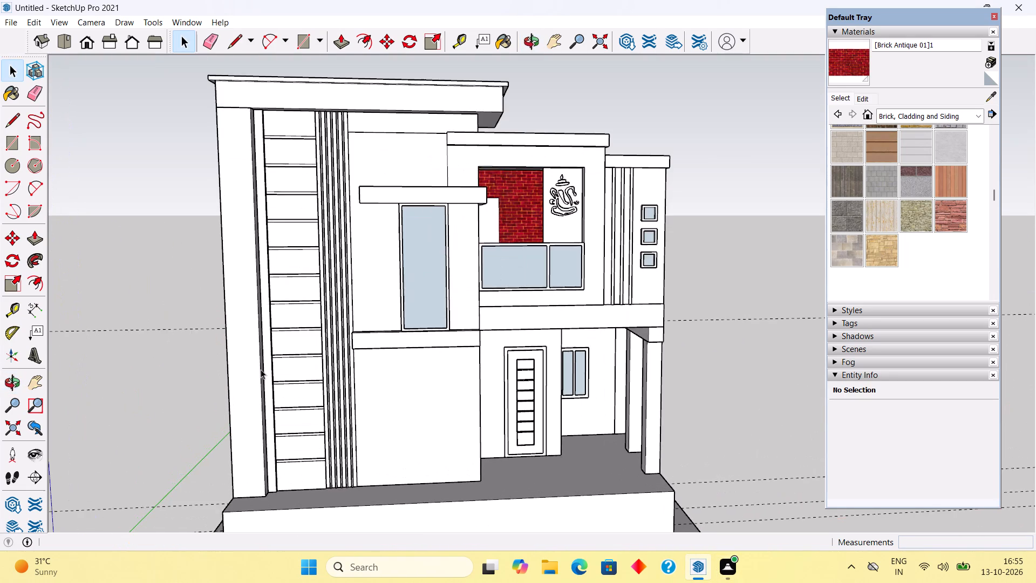
Examine the front elevation, balcony wall, porch and base slabs from several angles.
{"action": "scroll", "coordinate": [261, 369], "scroll_direction": "up", "scroll_amount": 5}
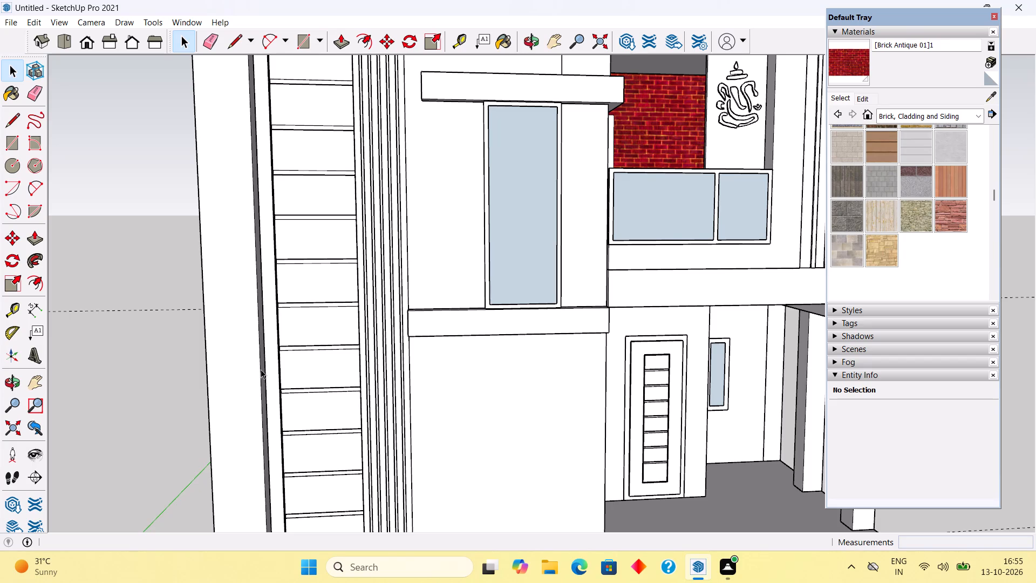
{"action": "scroll", "coordinate": [261, 369], "scroll_direction": "down", "scroll_amount": 5}
{"action": "scroll", "coordinate": [188, 417], "scroll_direction": "down", "scroll_amount": 2}
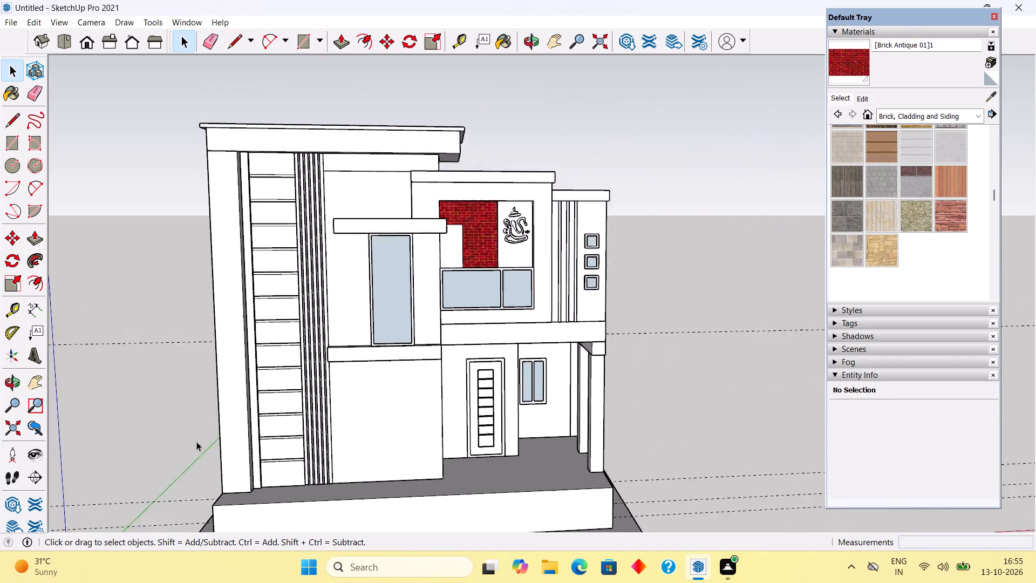
{"action": "scroll", "coordinate": [196, 442], "scroll_direction": "down", "scroll_amount": 1}
{"action": "middle_click_drag", "start_coordinate": [329, 418], "coordinate": [396, 399]}
{"action": "scroll", "coordinate": [397, 399], "scroll_direction": "up", "scroll_amount": 3}
{"action": "scroll", "coordinate": [502, 102], "scroll_direction": "up", "scroll_amount": 4}
{"action": "scroll", "coordinate": [659, 205], "scroll_direction": "up", "scroll_amount": 3}
{"action": "middle_click_drag", "start_coordinate": [583, 254], "coordinate": [453, 283]}
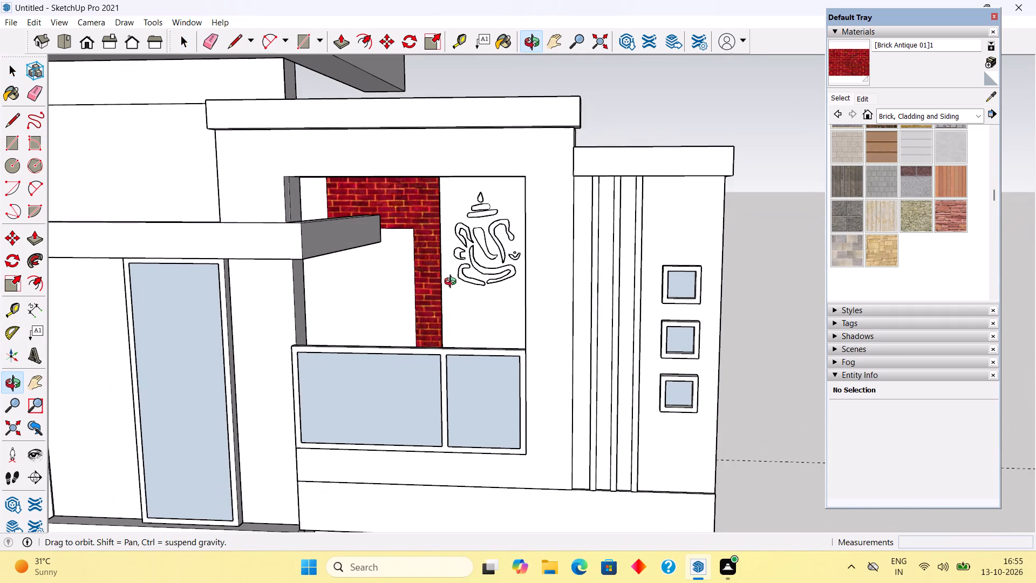
{"action": "middle_click_drag", "start_coordinate": [453, 283], "coordinate": [464, 282]}
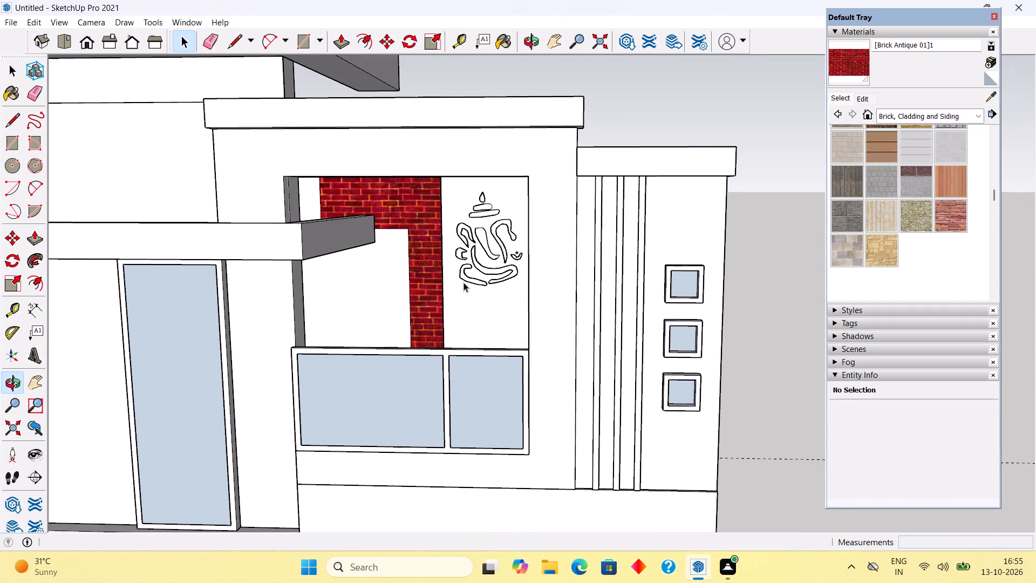
{"action": "scroll", "coordinate": [464, 282], "scroll_direction": "down", "scroll_amount": 6}
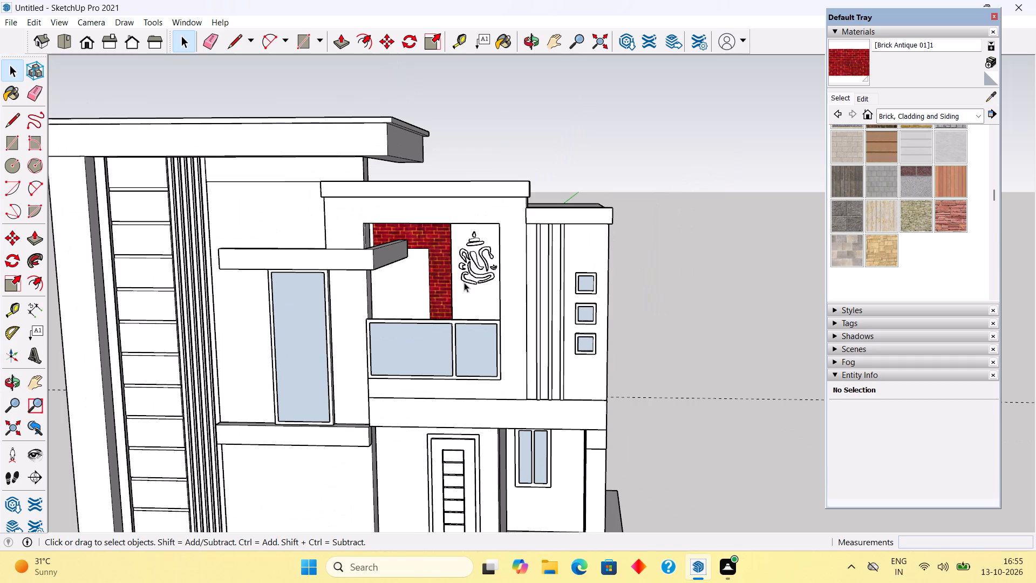
{"action": "scroll", "coordinate": [464, 282], "scroll_direction": "down", "scroll_amount": 8}
{"action": "middle_click_drag", "start_coordinate": [393, 328], "coordinate": [447, 349]}
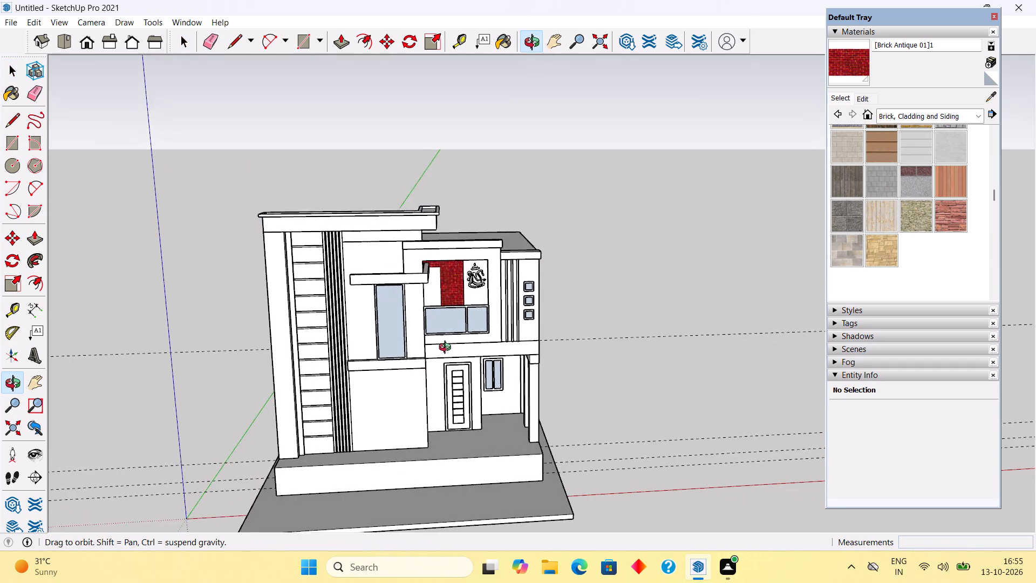
{"action": "middle_click_drag", "start_coordinate": [447, 349], "coordinate": [447, 368]}
{"action": "scroll", "coordinate": [499, 469], "scroll_direction": "up", "scroll_amount": 5}
{"action": "middle_click_drag", "start_coordinate": [484, 450], "coordinate": [455, 458]}
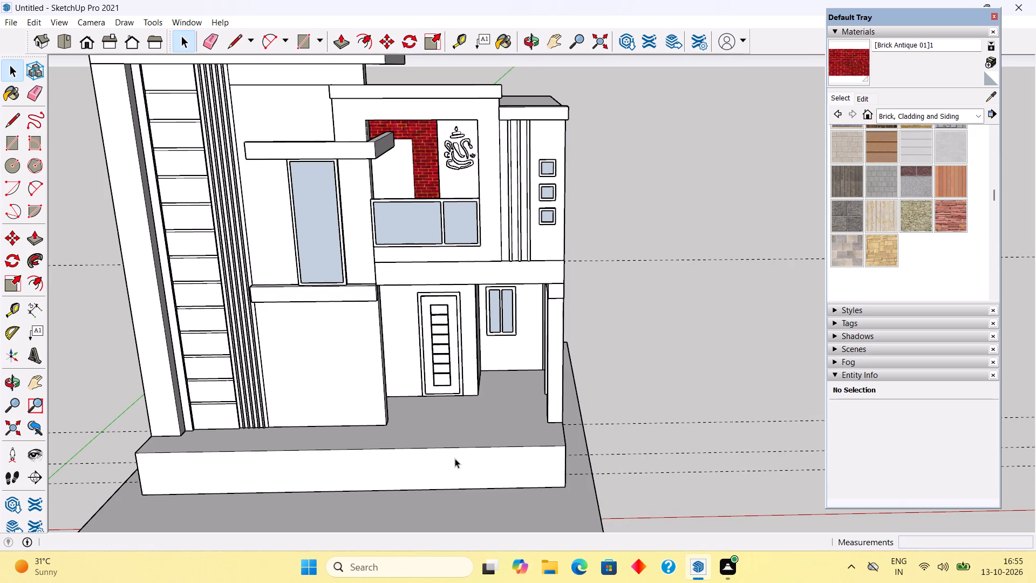
{"action": "middle_click_drag", "start_coordinate": [450, 448], "coordinate": [441, 398]}
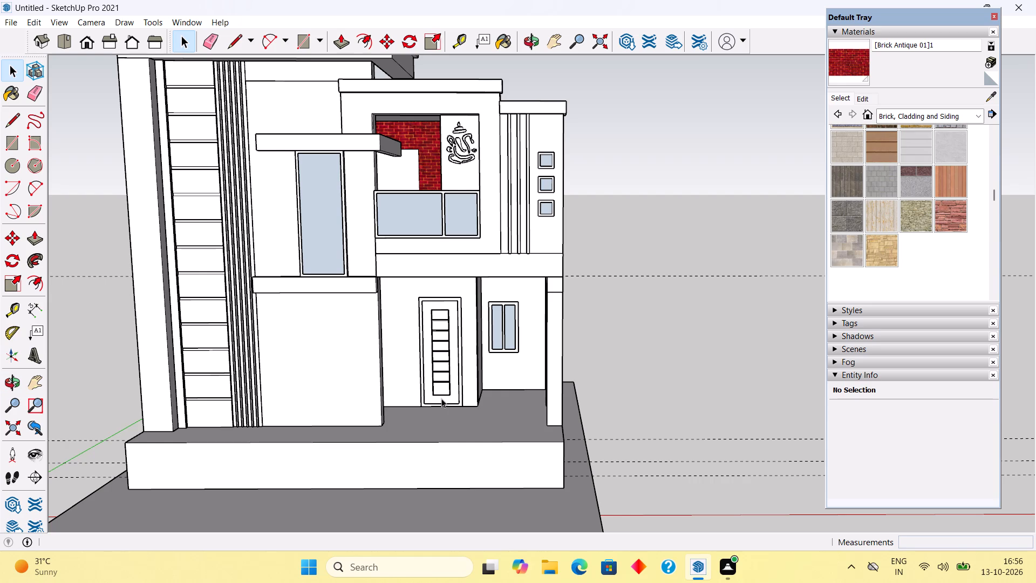
{"action": "scroll", "coordinate": [441, 398], "scroll_direction": "up", "scroll_amount": 1}
{"action": "scroll", "coordinate": [441, 398], "scroll_direction": "down", "scroll_amount": 3}
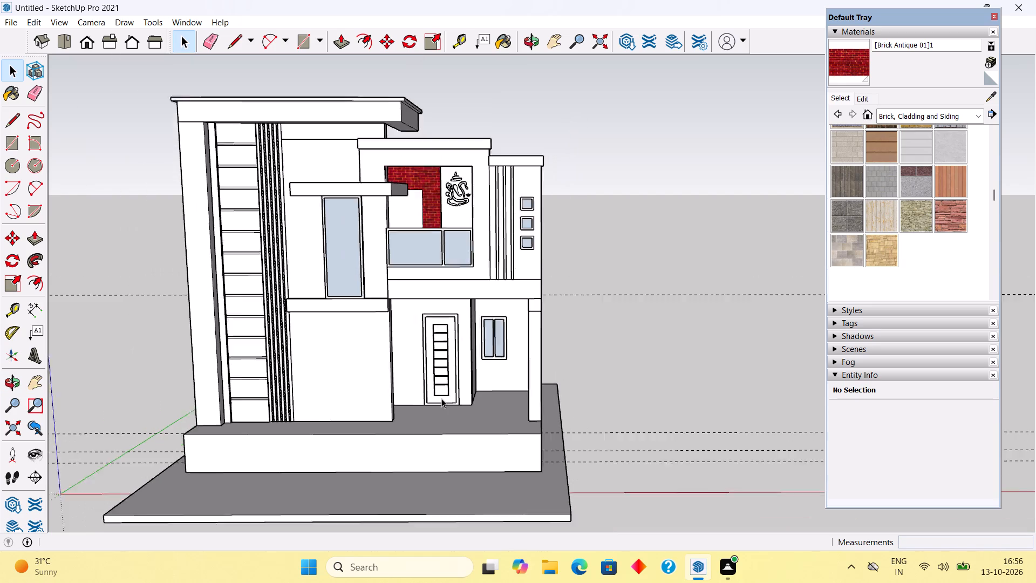
{"action": "scroll", "coordinate": [441, 398], "scroll_direction": "down", "scroll_amount": 1}
{"action": "middle_click_drag", "start_coordinate": [441, 398], "coordinate": [597, 401]}
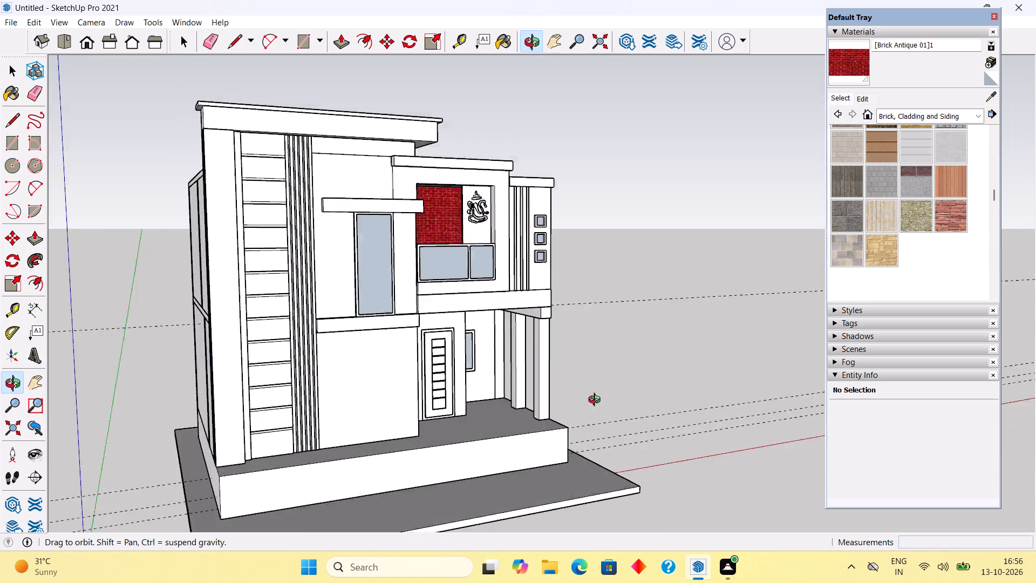
{"action": "middle_click_drag", "start_coordinate": [597, 401], "coordinate": [479, 388]}
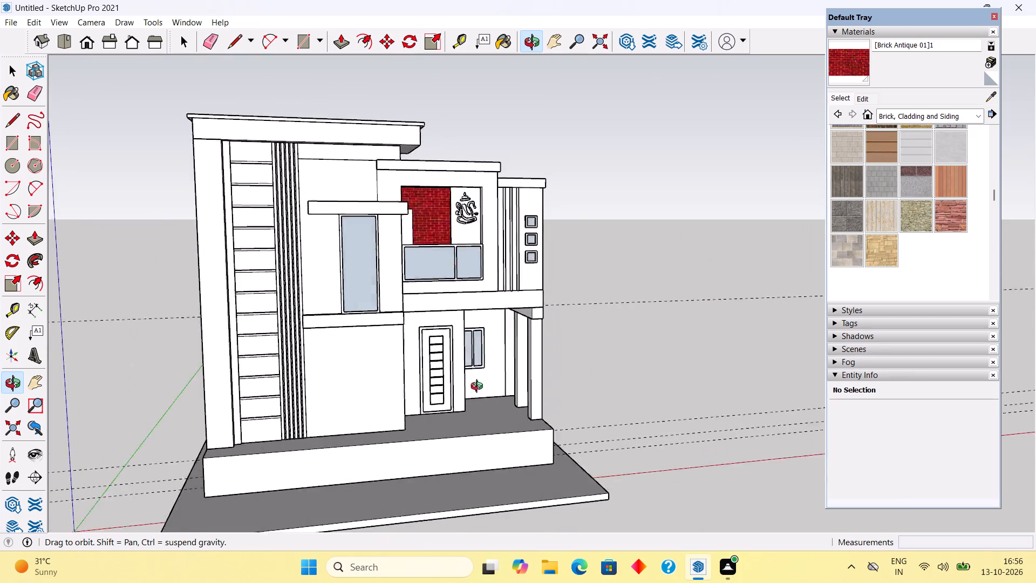
{"action": "middle_click_drag", "start_coordinate": [479, 388], "coordinate": [861, 404]}
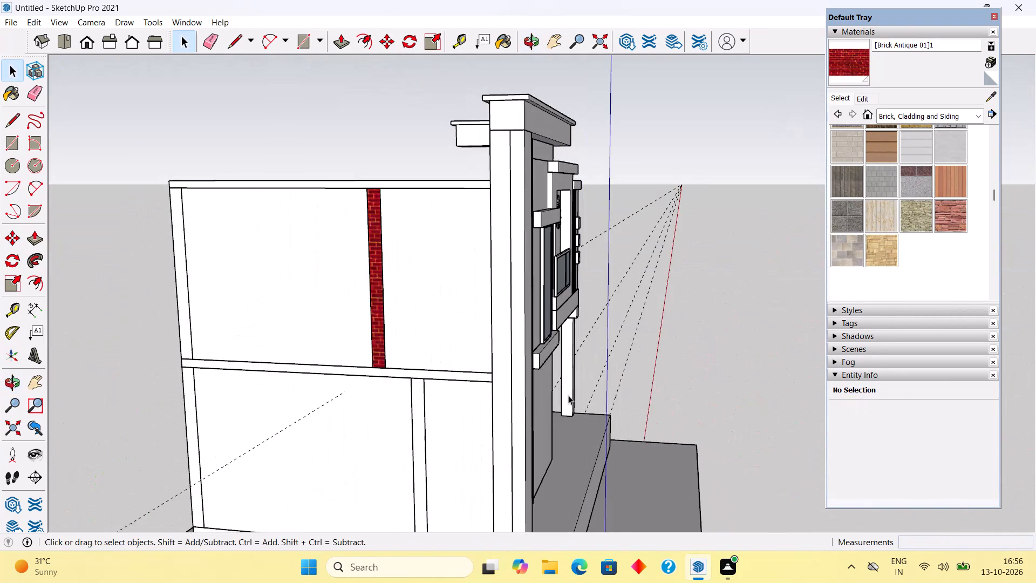
Open the upper-floor brick wall group, select all its geometry and repaint it with the Default material sampled from the adjoining white wall.
{"action": "scroll", "coordinate": [492, 360], "scroll_direction": "up", "scroll_amount": 4}
{"action": "triple_click", "coordinate": [324, 272]}
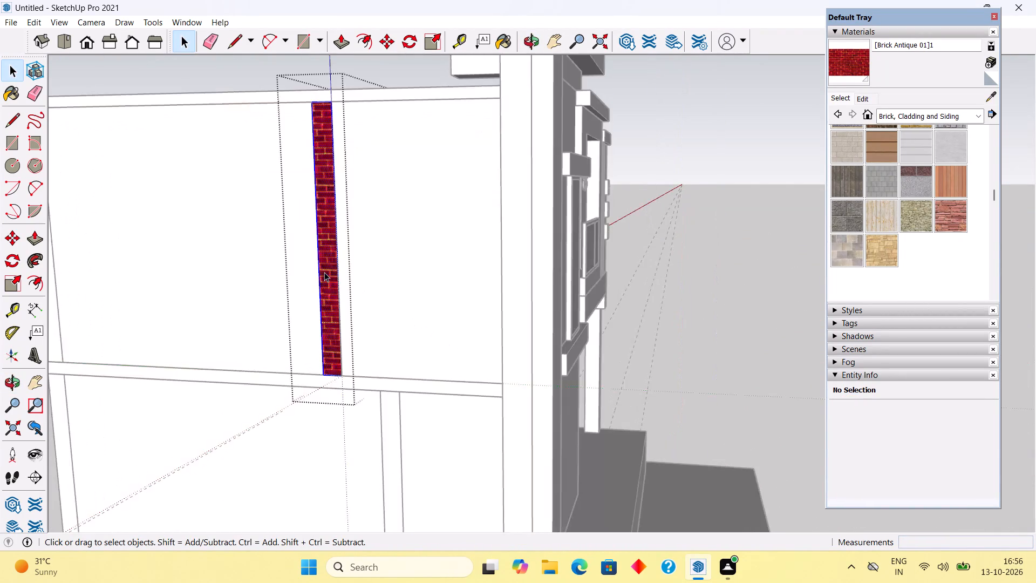
{"action": "left_click", "coordinate": [987, 99]}
{"action": "left_click", "coordinate": [454, 284]}
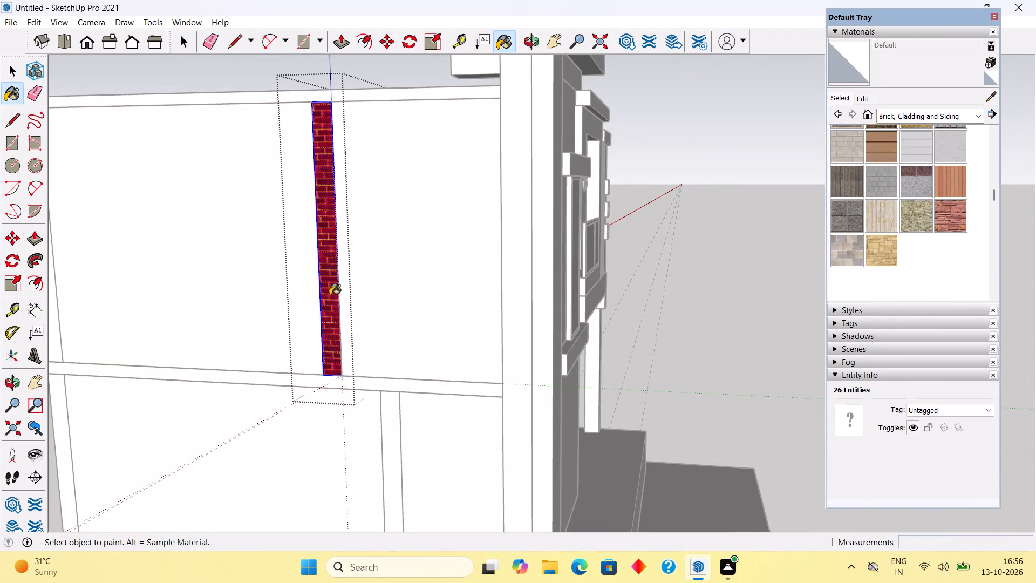
{"action": "left_click", "coordinate": [329, 296]}
Start a line on the repainted wall's front face behind the balcony, from its top edge close to the outer corner.
{"action": "middle_click_drag", "start_coordinate": [656, 313], "coordinate": [410, 326]}
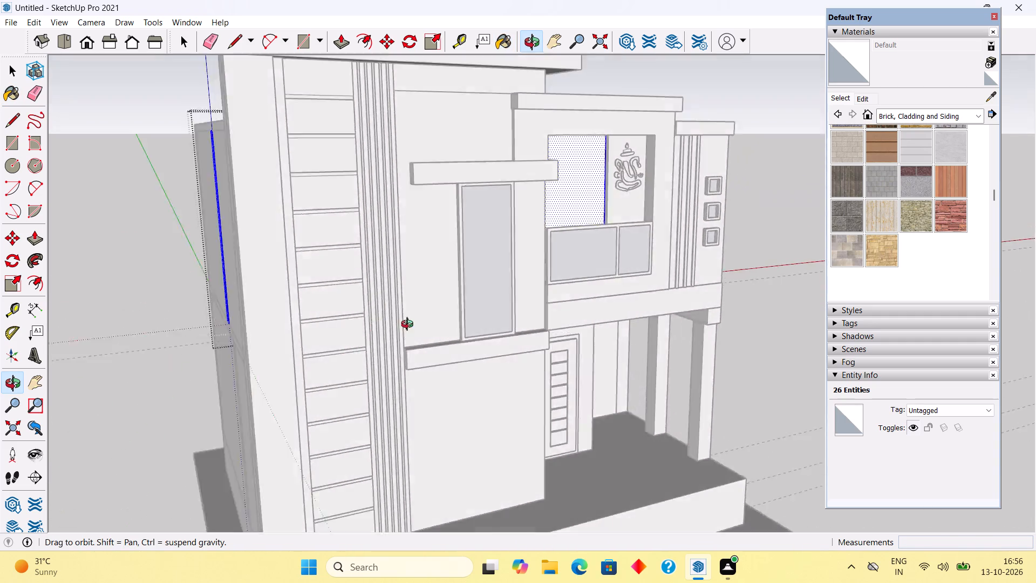
{"action": "middle_click_drag", "start_coordinate": [410, 326], "coordinate": [80, 279]}
{"action": "scroll", "coordinate": [582, 145], "scroll_direction": "up", "scroll_amount": 6}
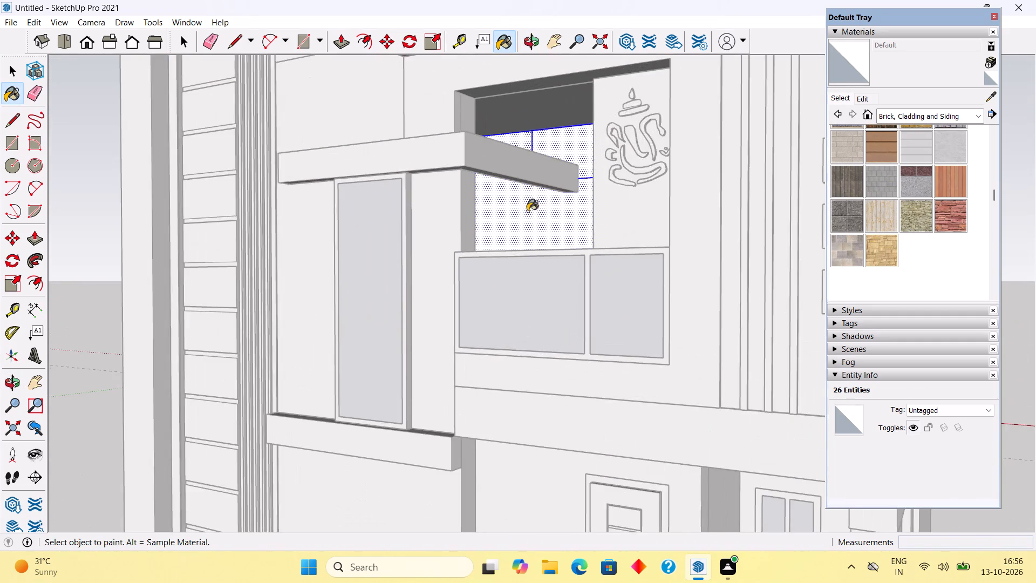
{"action": "scroll", "coordinate": [527, 211], "scroll_direction": "up", "scroll_amount": 3}
{"action": "middle_click_drag", "start_coordinate": [555, 226], "coordinate": [585, 284]}
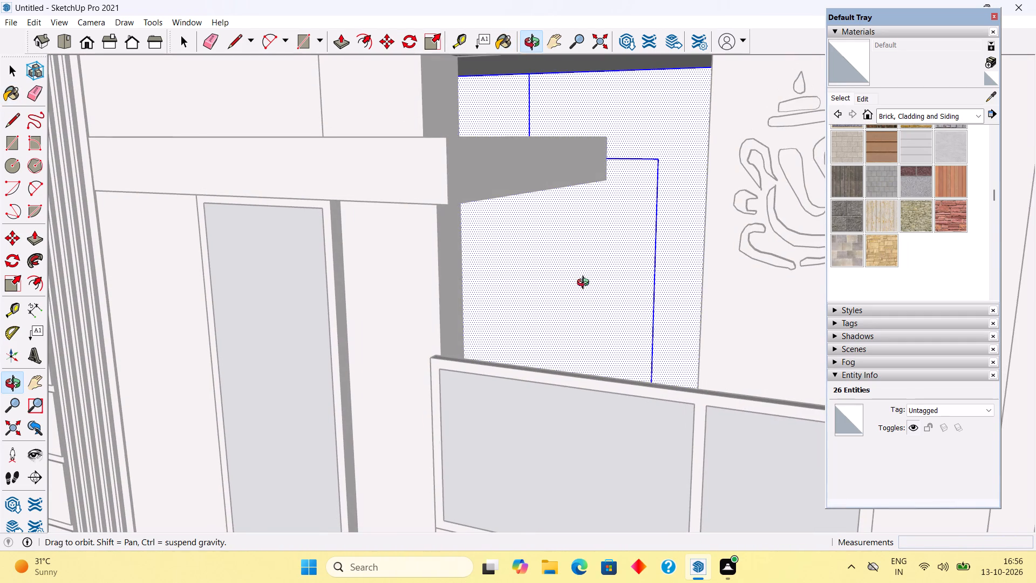
{"action": "middle_click_drag", "start_coordinate": [585, 284], "coordinate": [586, 284]}
{"action": "key", "text": "space"}
{"action": "left_click", "coordinate": [682, 272]}
{"action": "middle_click_drag", "start_coordinate": [655, 266], "coordinate": [826, 283]}
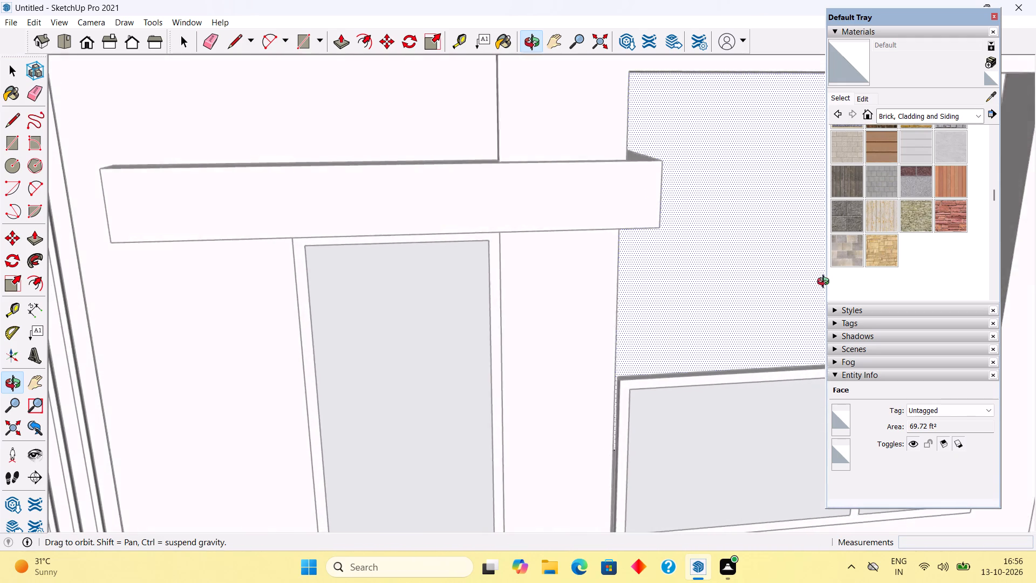
{"action": "middle_click_drag", "start_coordinate": [826, 283], "coordinate": [771, 282]}
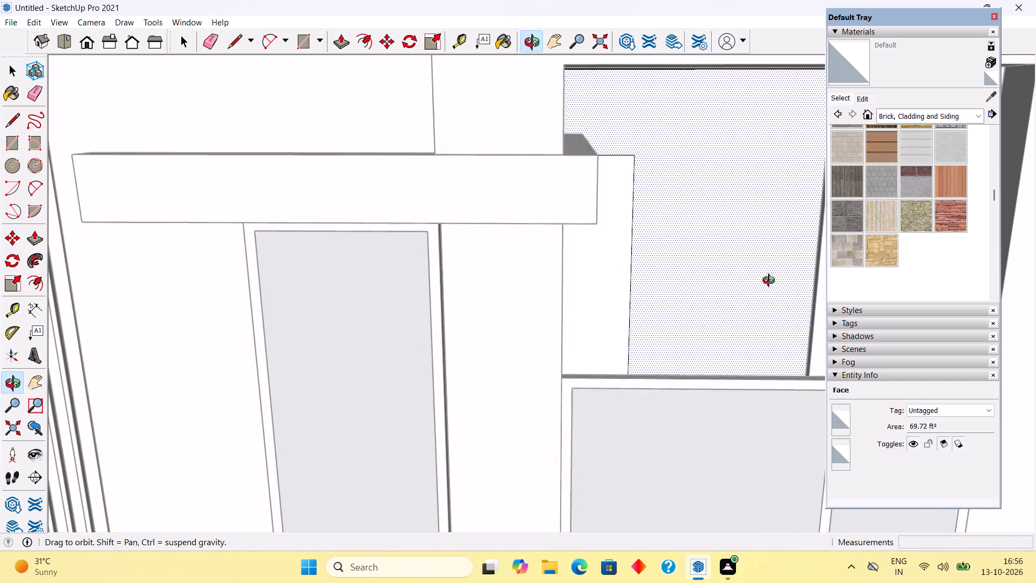
{"action": "middle_click_drag", "start_coordinate": [771, 282], "coordinate": [787, 278]}
{"action": "scroll", "coordinate": [783, 262], "scroll_direction": "down", "scroll_amount": 1}
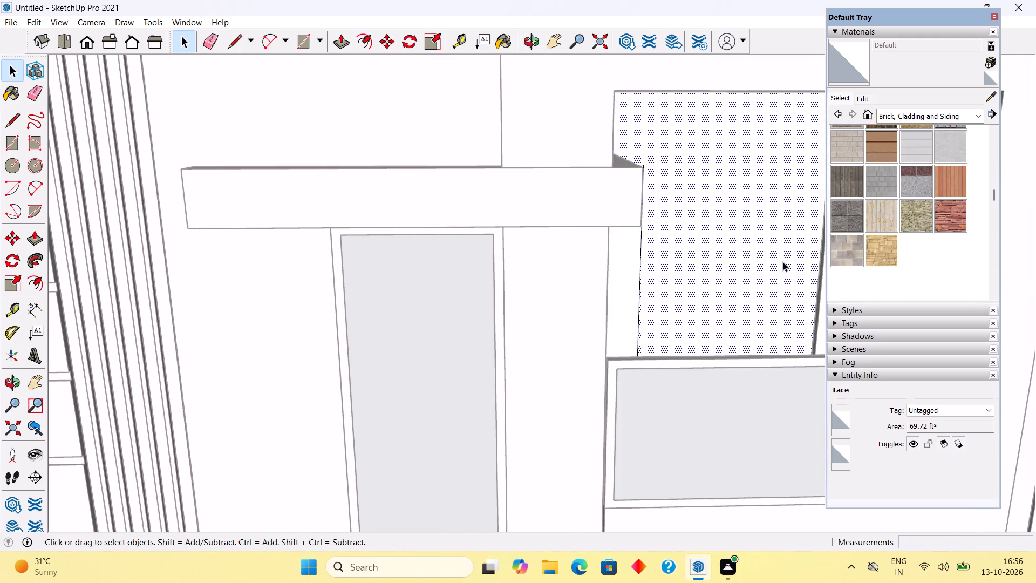
{"action": "key", "text": "l"}
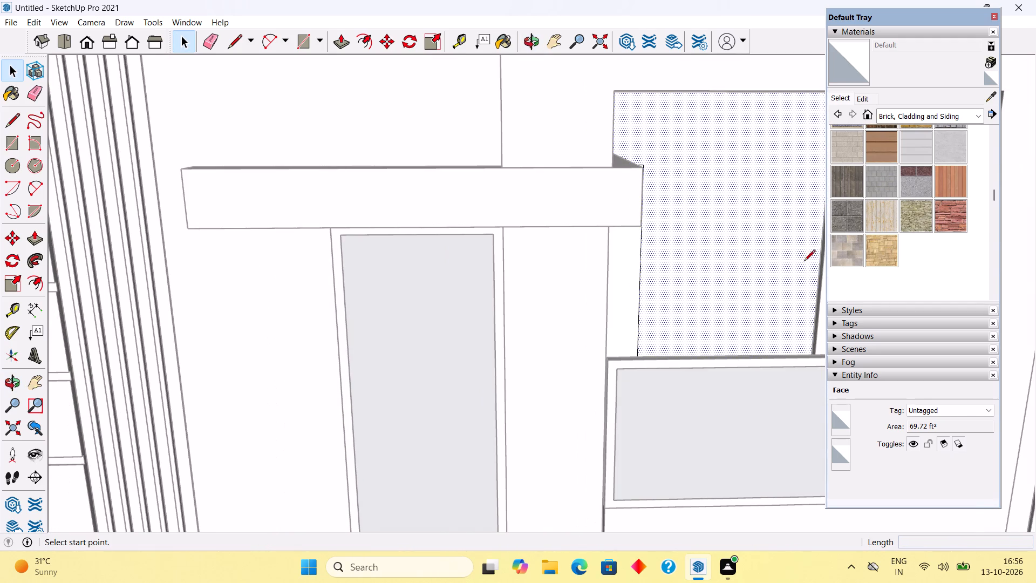
{"action": "scroll", "coordinate": [747, 210], "scroll_direction": "down", "scroll_amount": 3}
{"action": "middle_click_drag", "start_coordinate": [775, 200], "coordinate": [819, 147]}
{"action": "scroll", "coordinate": [751, 165], "scroll_direction": "up", "scroll_amount": 4}
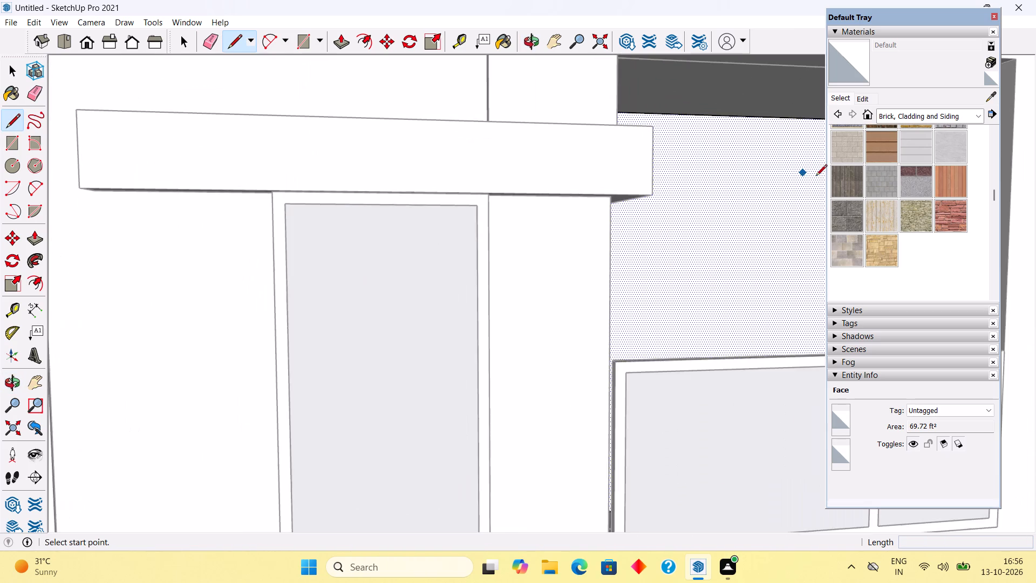
{"action": "scroll", "coordinate": [816, 177], "scroll_direction": "up", "scroll_amount": 4}
{"action": "middle_click_drag", "start_coordinate": [714, 205], "coordinate": [789, 233]}
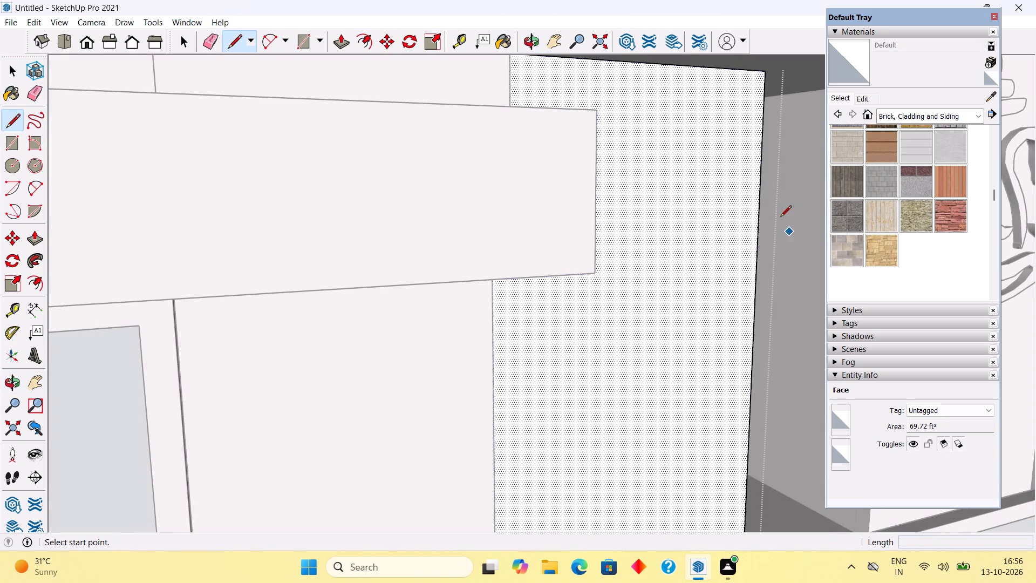
{"action": "scroll", "coordinate": [744, 69], "scroll_direction": "up", "scroll_amount": 7}
{"action": "left_click", "coordinate": [747, 69]}
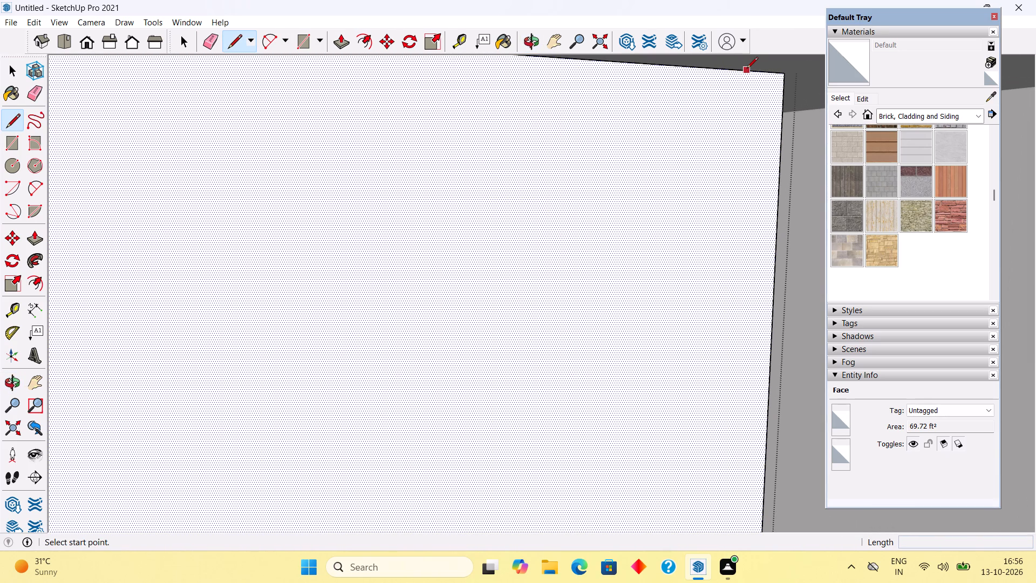
{"action": "scroll", "coordinate": [736, 214], "scroll_direction": "down", "scroll_amount": 11}
{"action": "middle_click_drag", "start_coordinate": [719, 322], "coordinate": [714, 341]}
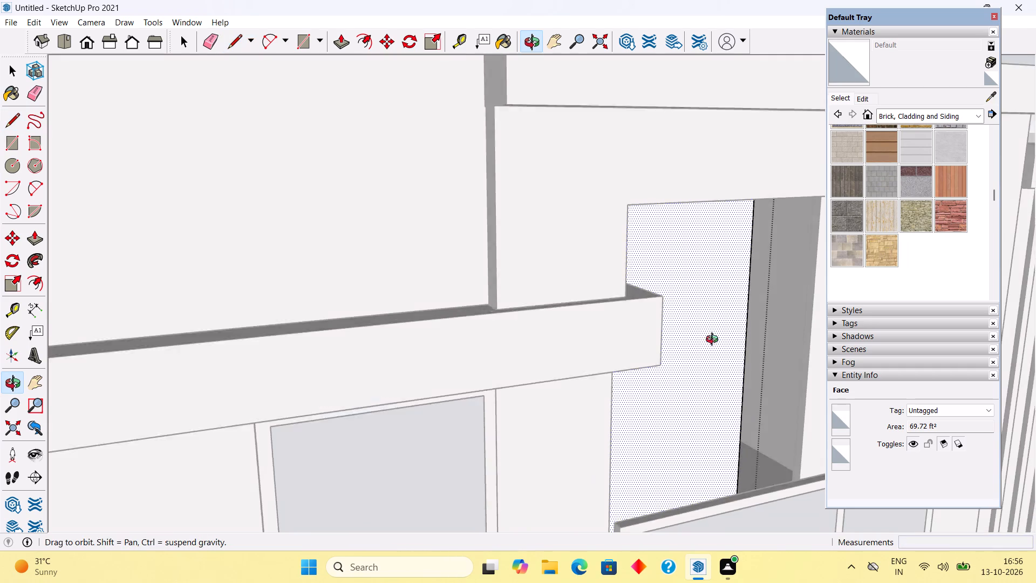